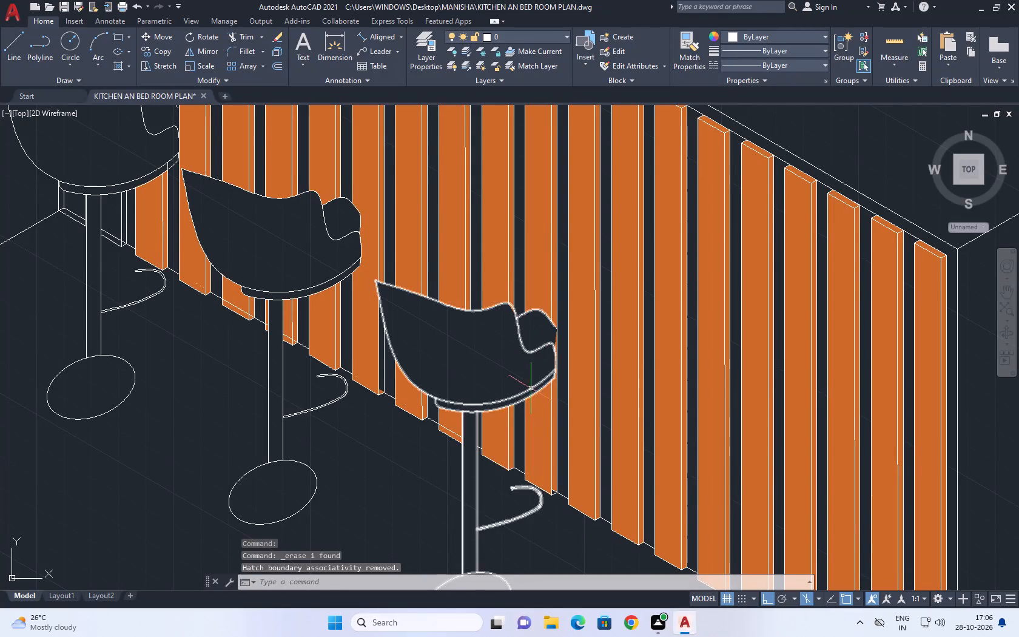
Examine the lower ends of the orange slats behind the third bar stool.
middle_click_drag(431, 385, 477, 396)
scroll(431, 422, "up", 2)
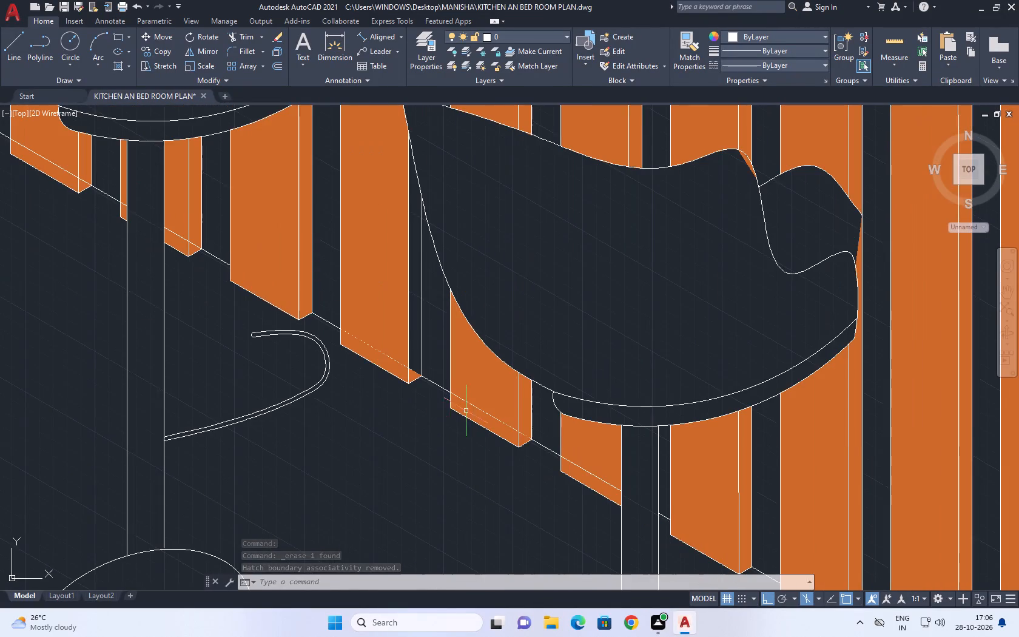
scroll(457, 375, "up", 1)
left_click(424, 343)
left_click(579, 536)
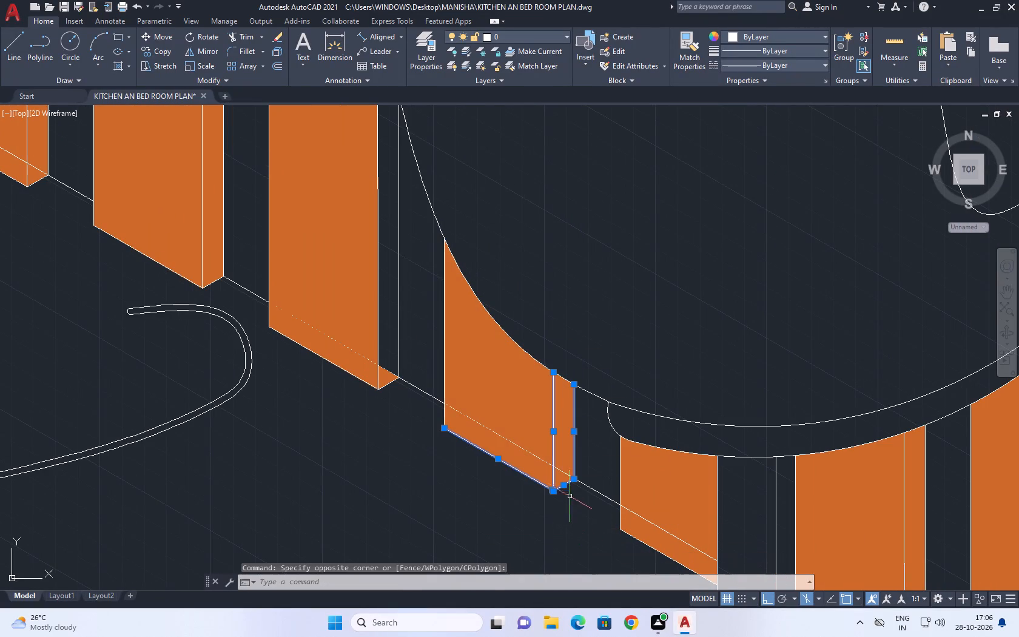
right_click(583, 311)
left_click(631, 500)
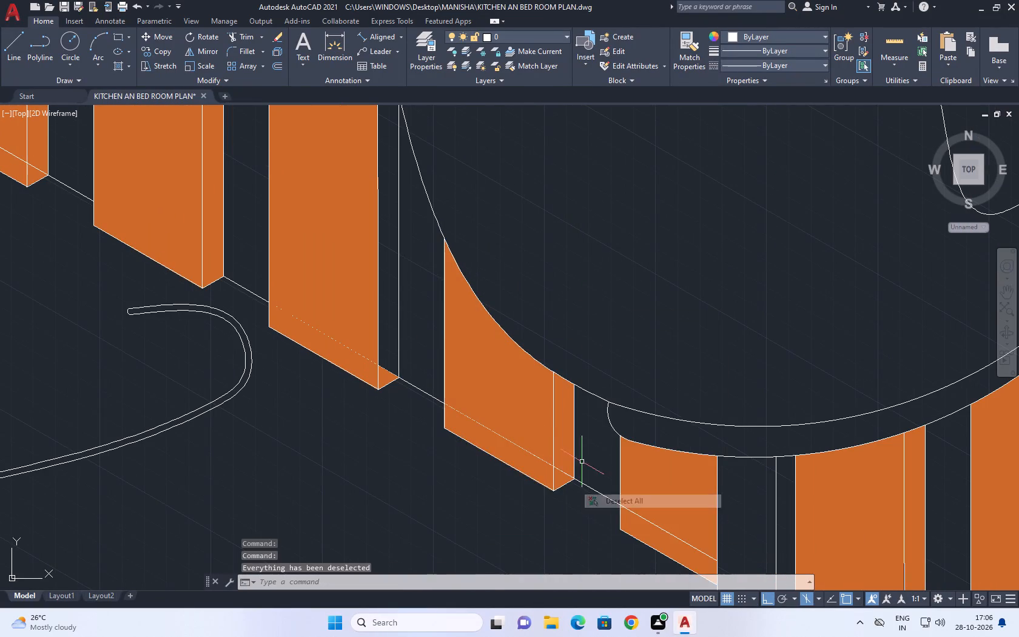
scroll(551, 425, "down", 8)
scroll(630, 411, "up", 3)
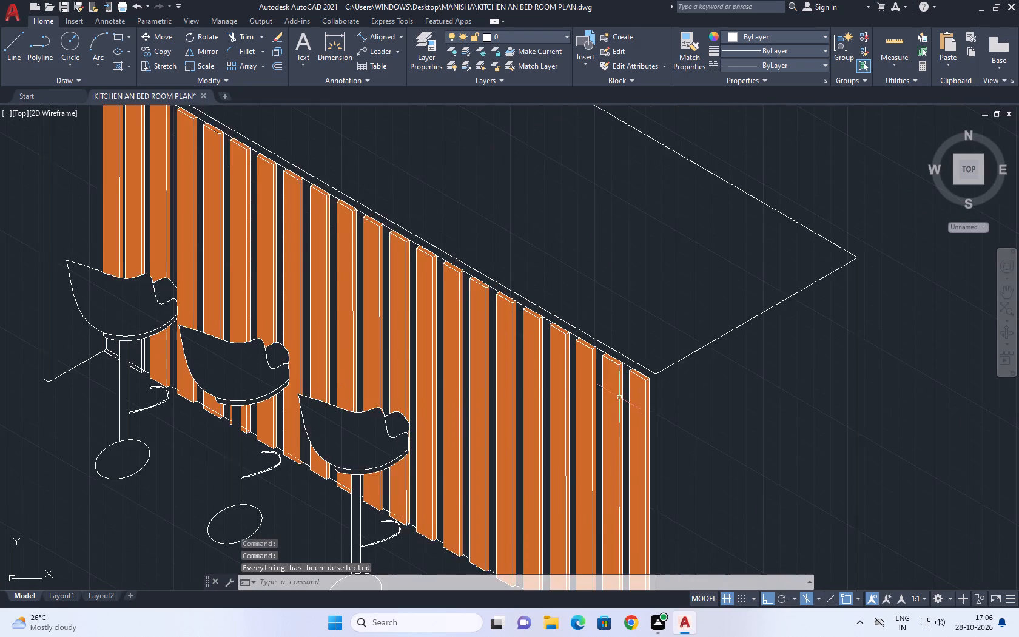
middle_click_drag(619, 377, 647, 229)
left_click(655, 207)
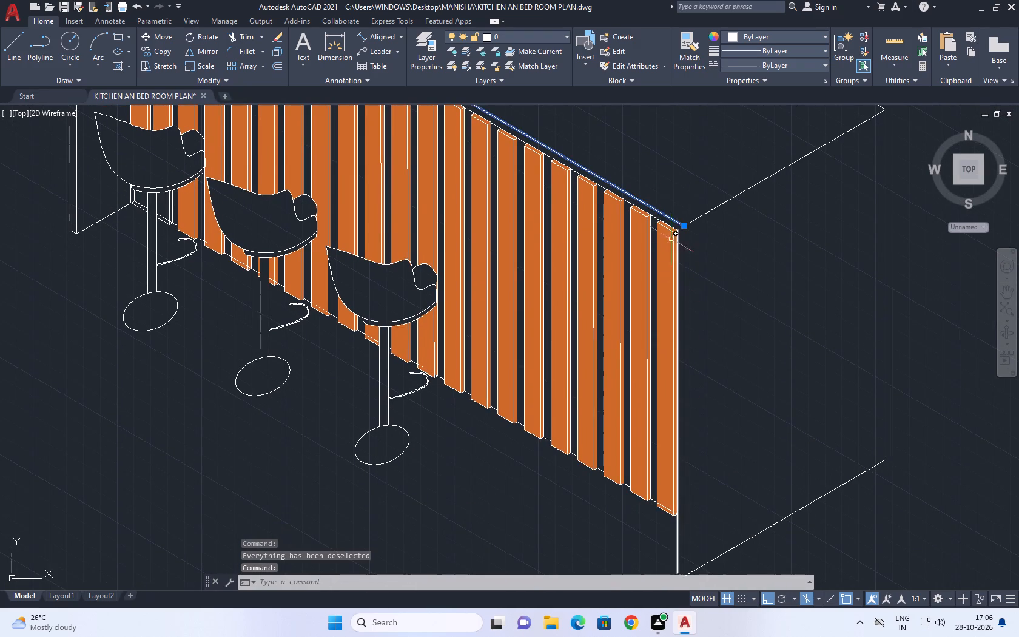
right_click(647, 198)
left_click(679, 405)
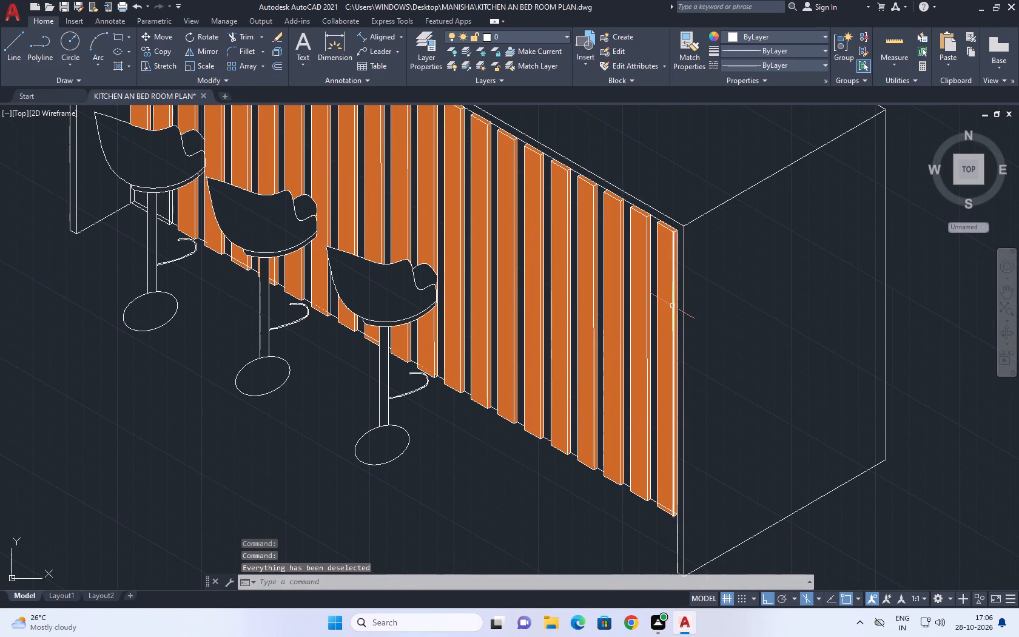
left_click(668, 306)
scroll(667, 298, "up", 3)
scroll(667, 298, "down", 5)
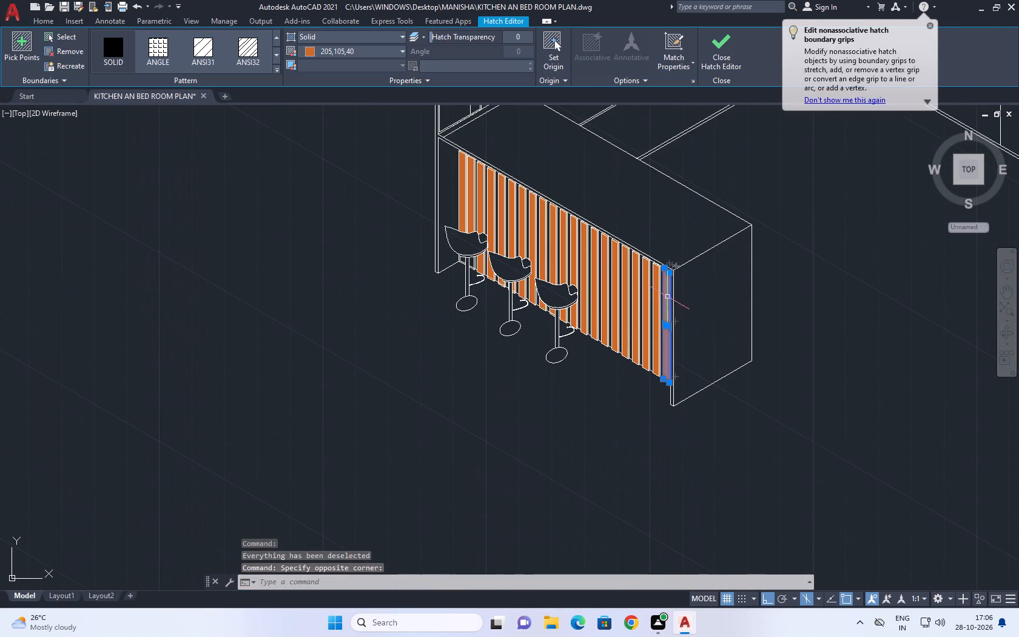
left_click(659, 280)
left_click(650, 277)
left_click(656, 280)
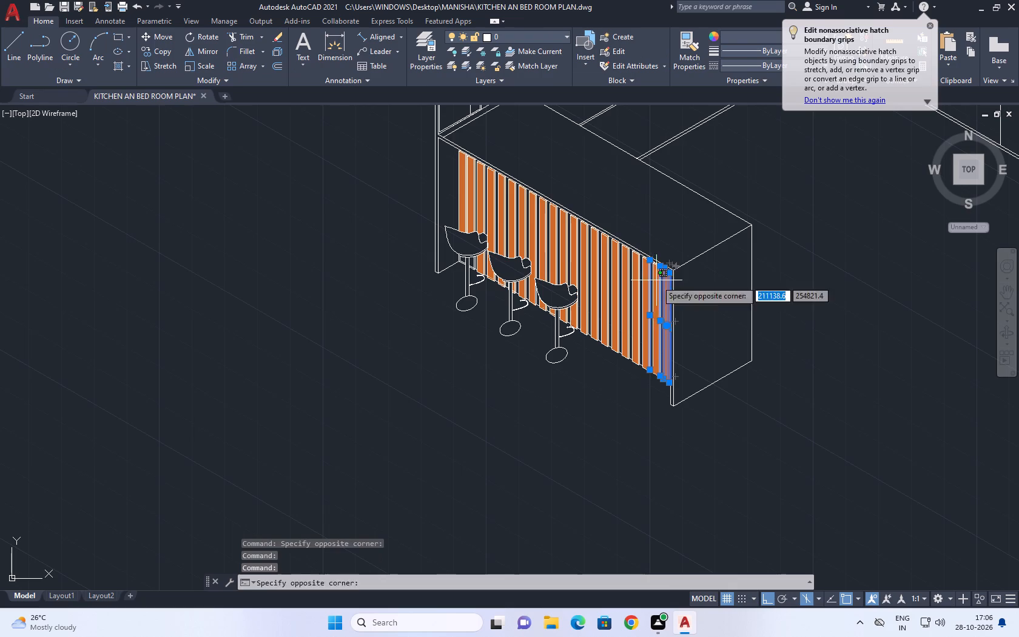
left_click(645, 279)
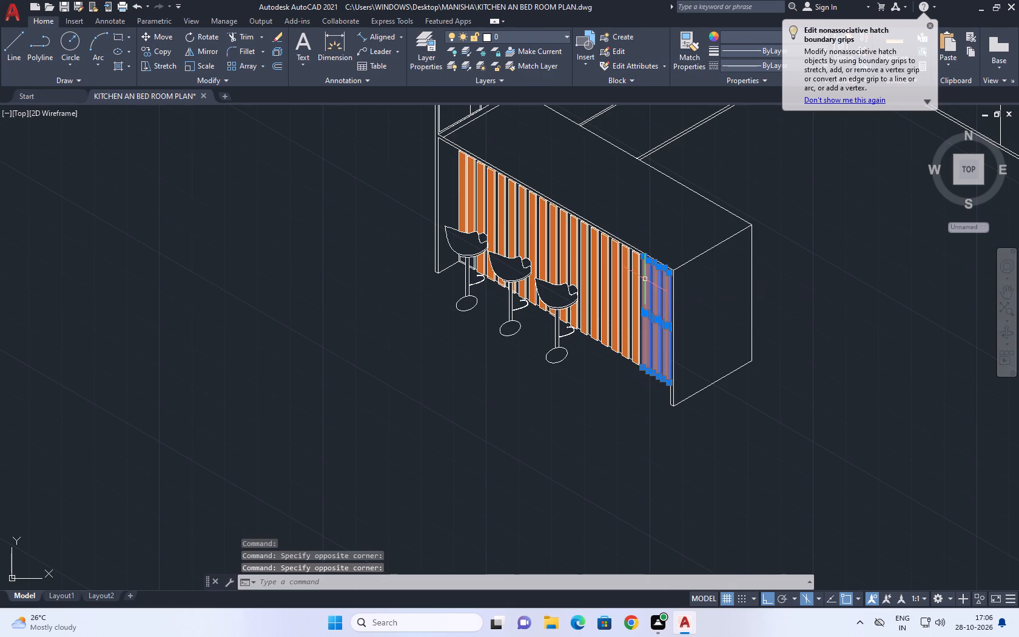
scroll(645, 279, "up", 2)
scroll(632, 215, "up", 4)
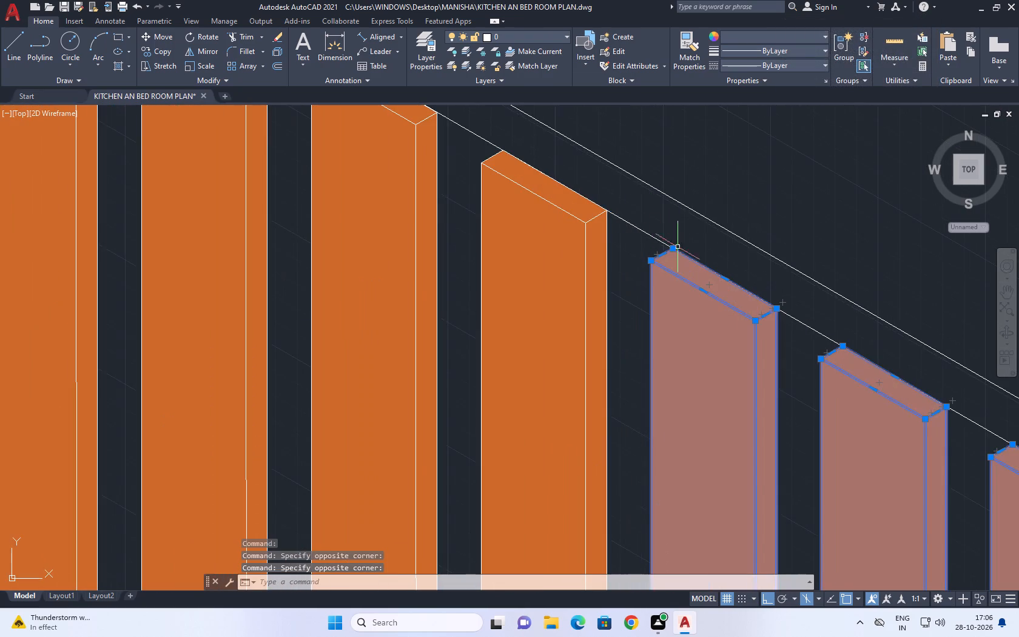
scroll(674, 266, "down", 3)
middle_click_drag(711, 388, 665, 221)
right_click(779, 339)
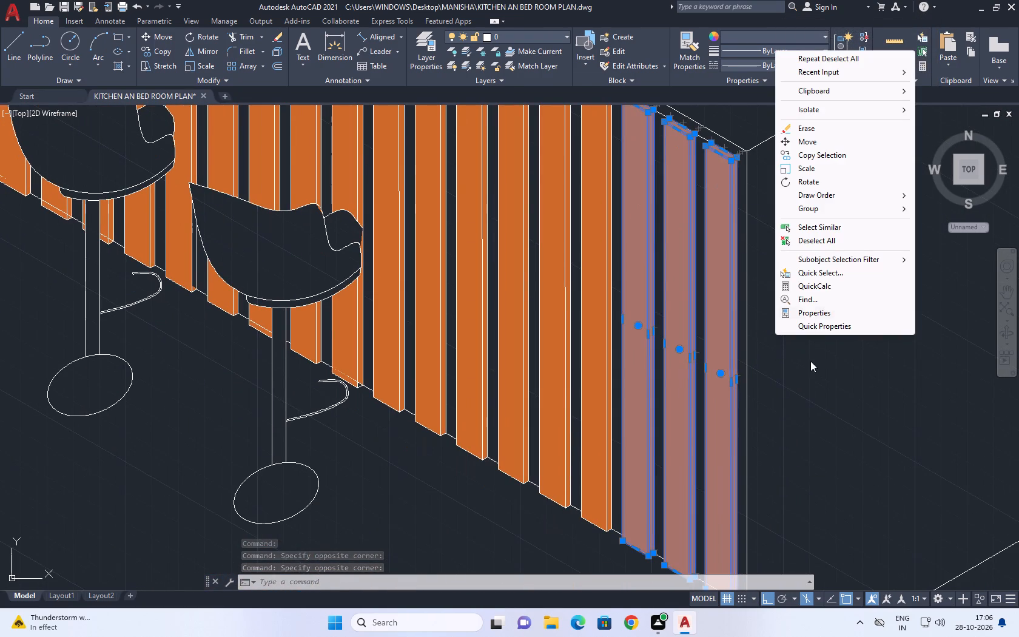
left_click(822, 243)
Erase the 2440 vertical dimension beside the tall cabinet.
scroll(560, 407, "down", 5)
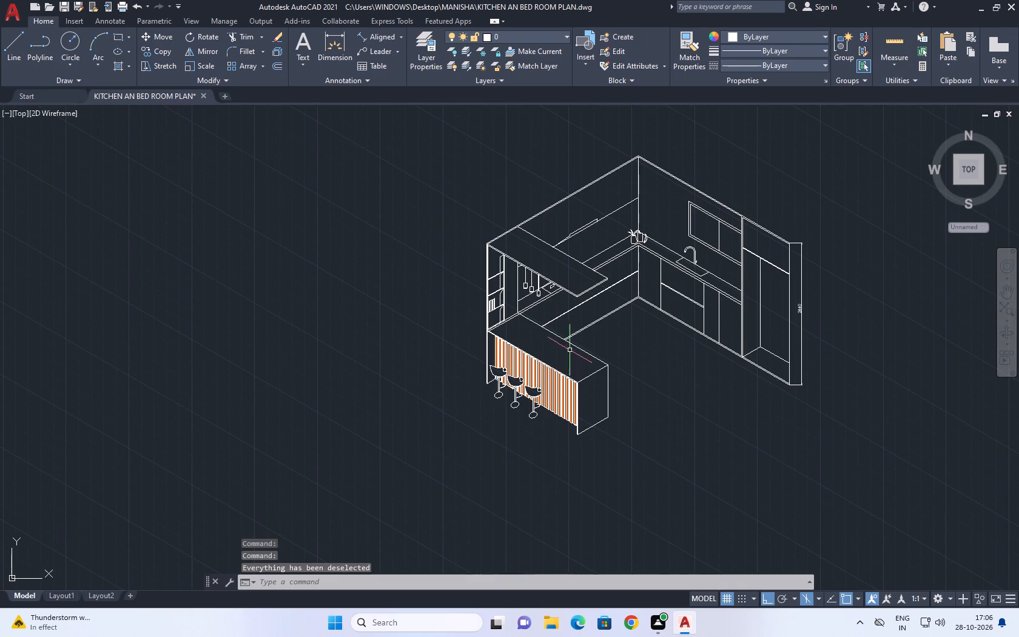
middle_click_drag(511, 365, 483, 371)
middle_click_drag(528, 291, 457, 320)
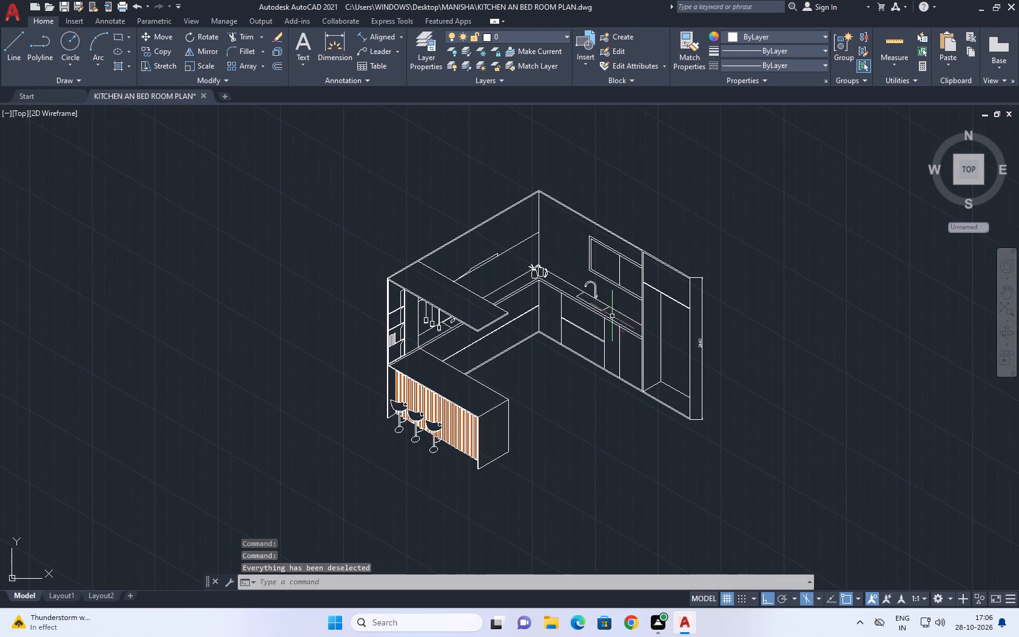
scroll(684, 291, "up", 2)
left_click(716, 456)
left_click(710, 388)
left_click(730, 422)
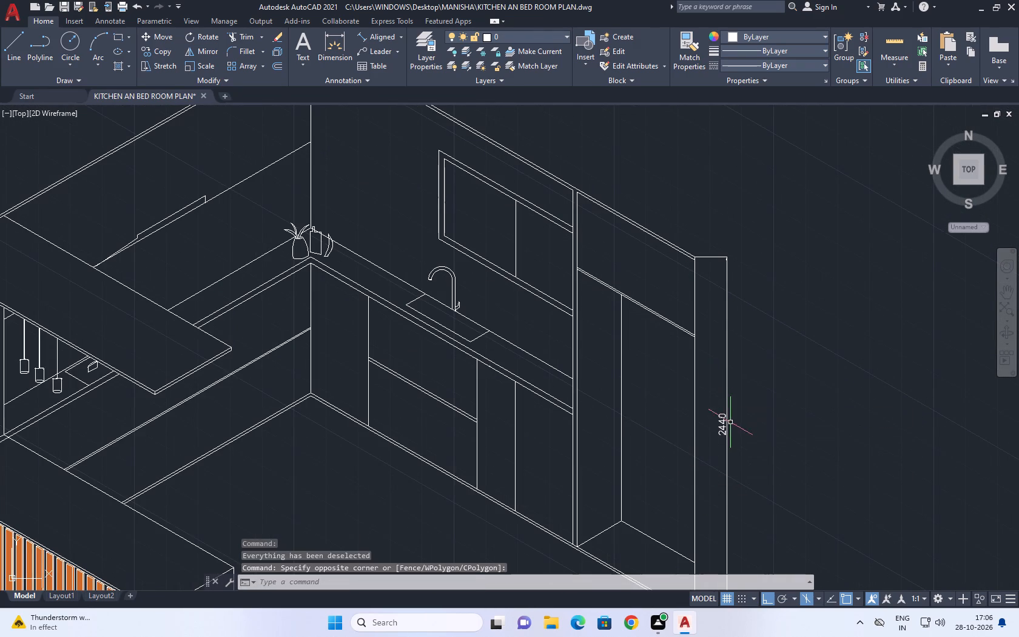
left_click(712, 385)
right_click(727, 377)
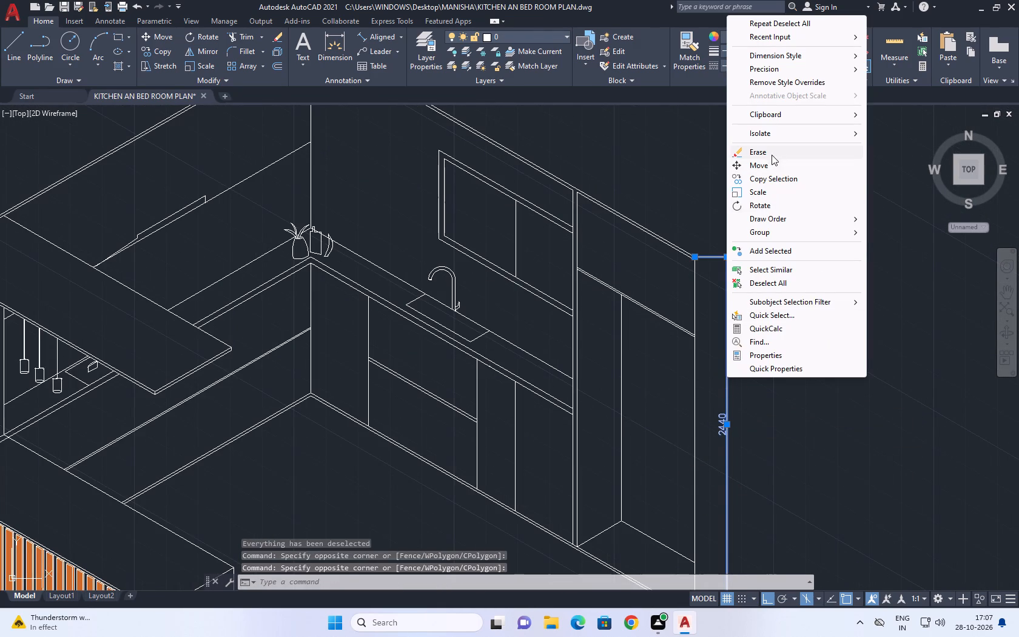
left_click(771, 154)
Examine the base line and the slats' lower ends behind the three bar stools.
scroll(694, 234, "down", 1)
scroll(240, 263, "down", 1)
middle_click_drag(240, 263, 383, 263)
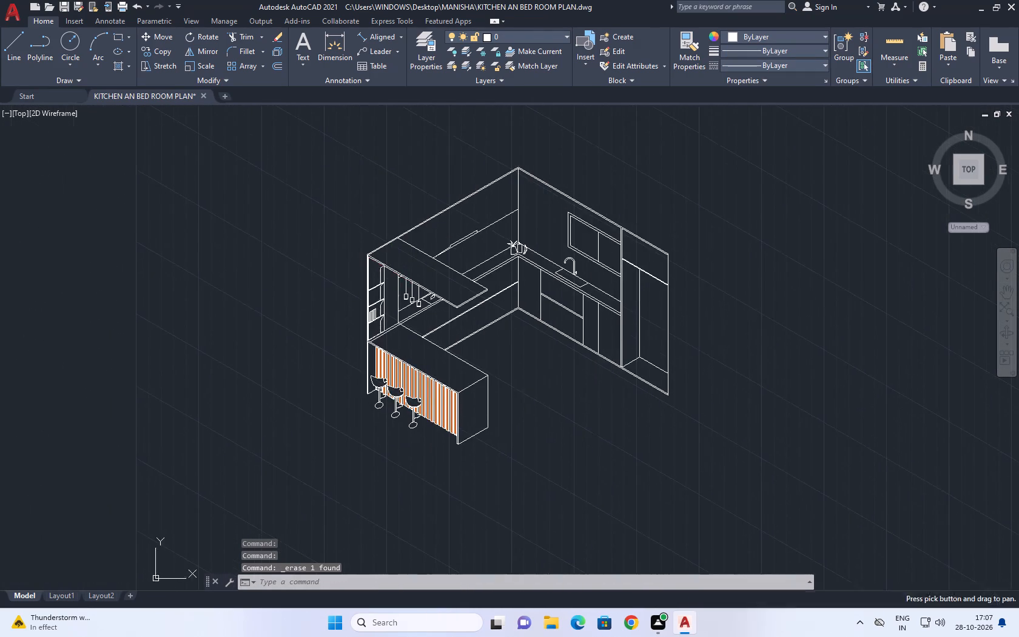
scroll(375, 357, "up", 2)
middle_click_drag(394, 441, 428, 448)
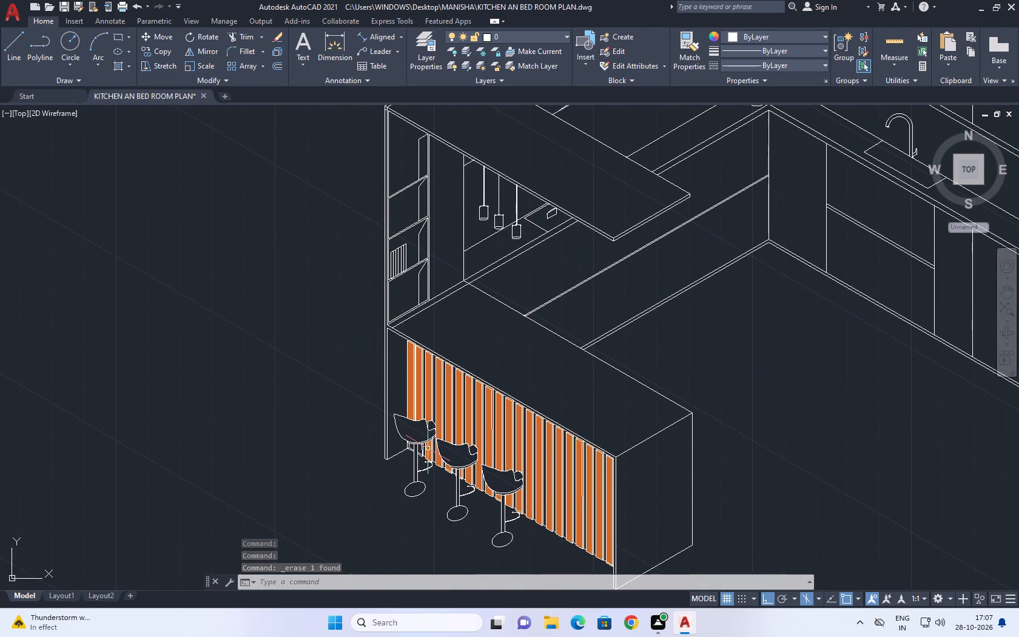
scroll(429, 479, "up", 3)
scroll(446, 420, "up", 3)
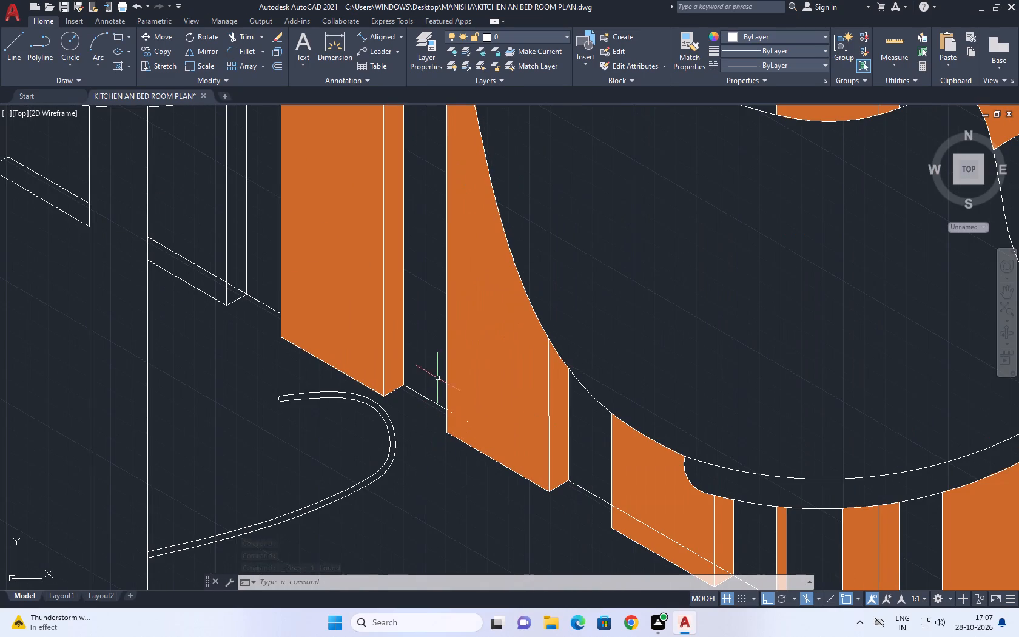
left_click(429, 399)
right_click(423, 310)
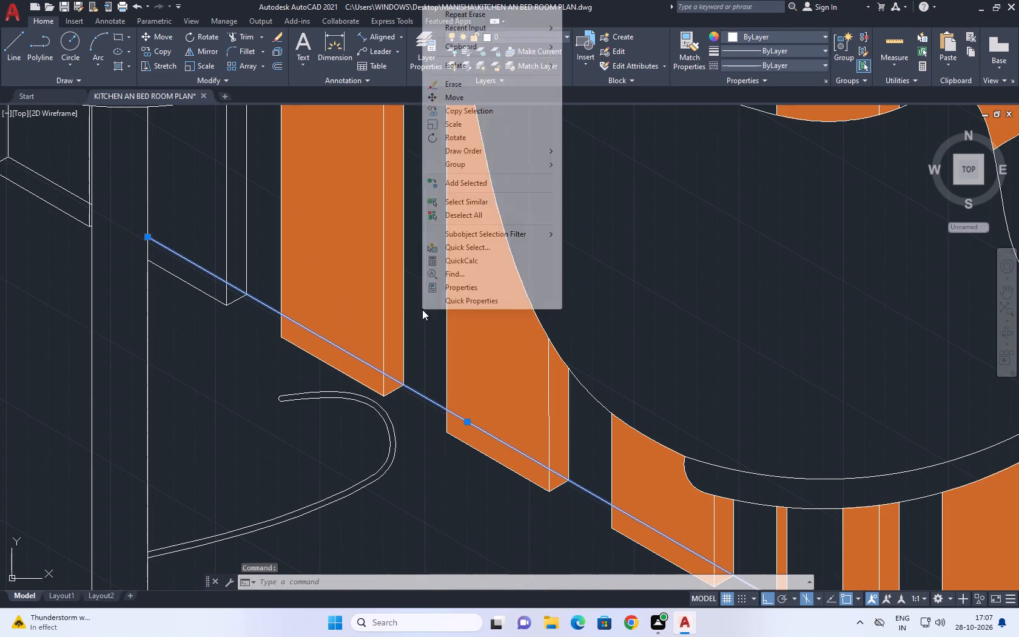
left_click(471, 215)
scroll(452, 380, "down", 2)
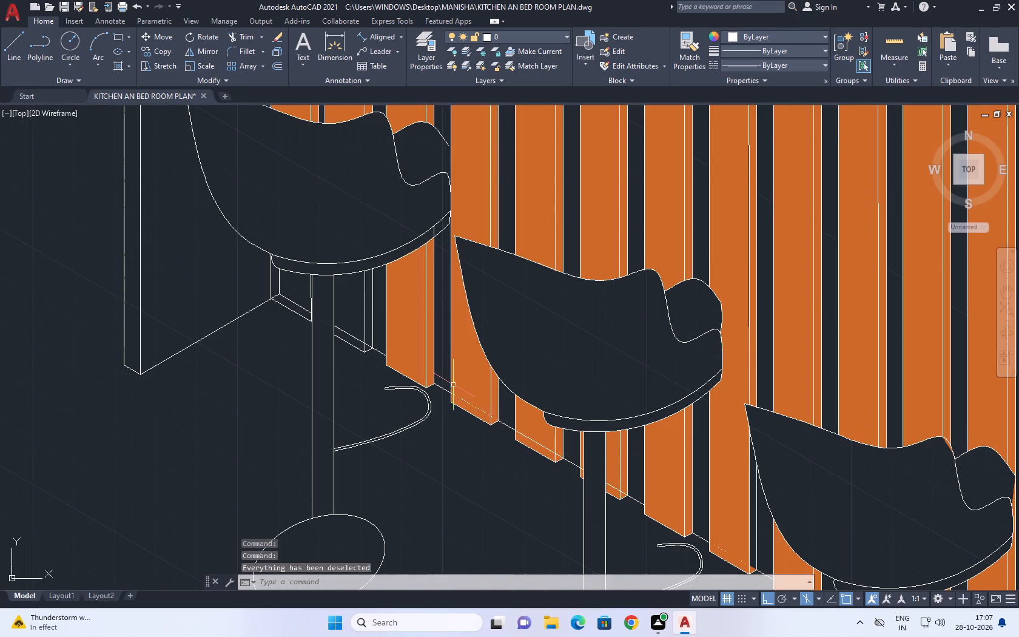
scroll(503, 423, "up", 1)
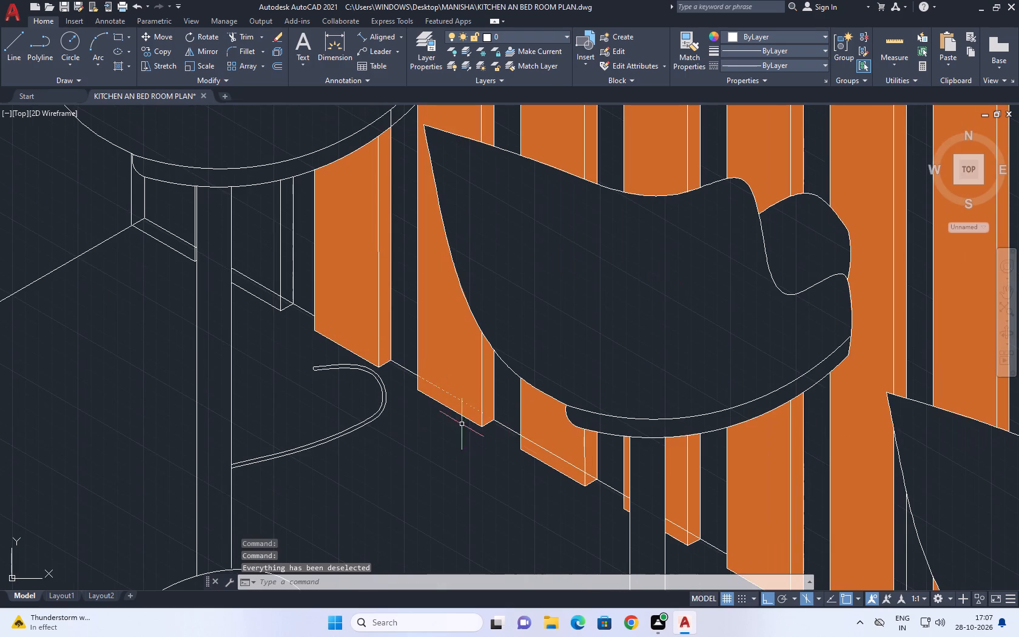
left_click(411, 351)
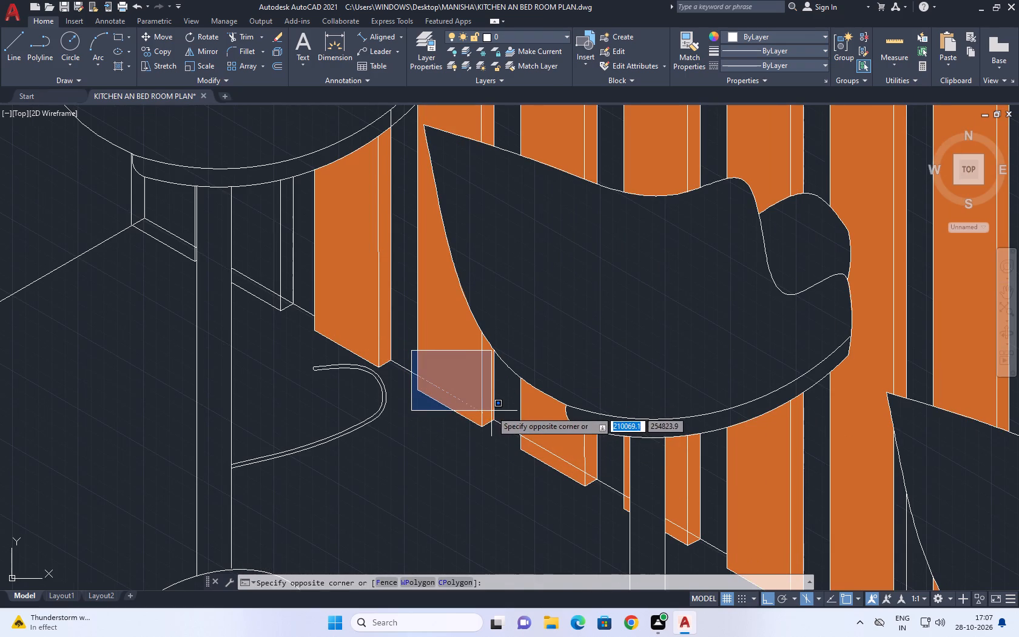
left_click(409, 357)
scroll(481, 425, "down", 3)
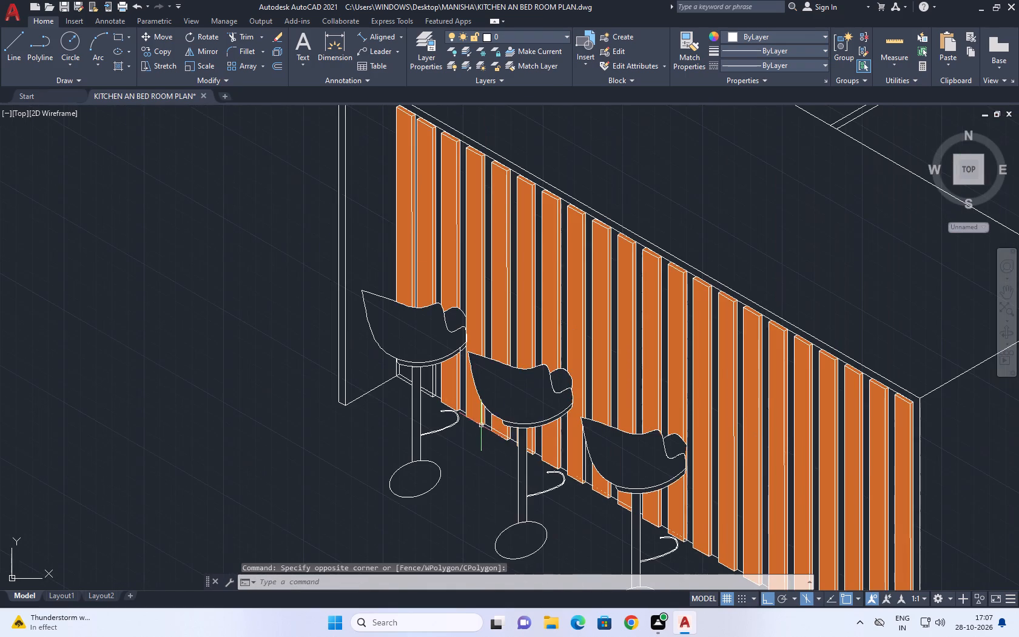
middle_click_drag(509, 449, 371, 389)
middle_click(371, 389)
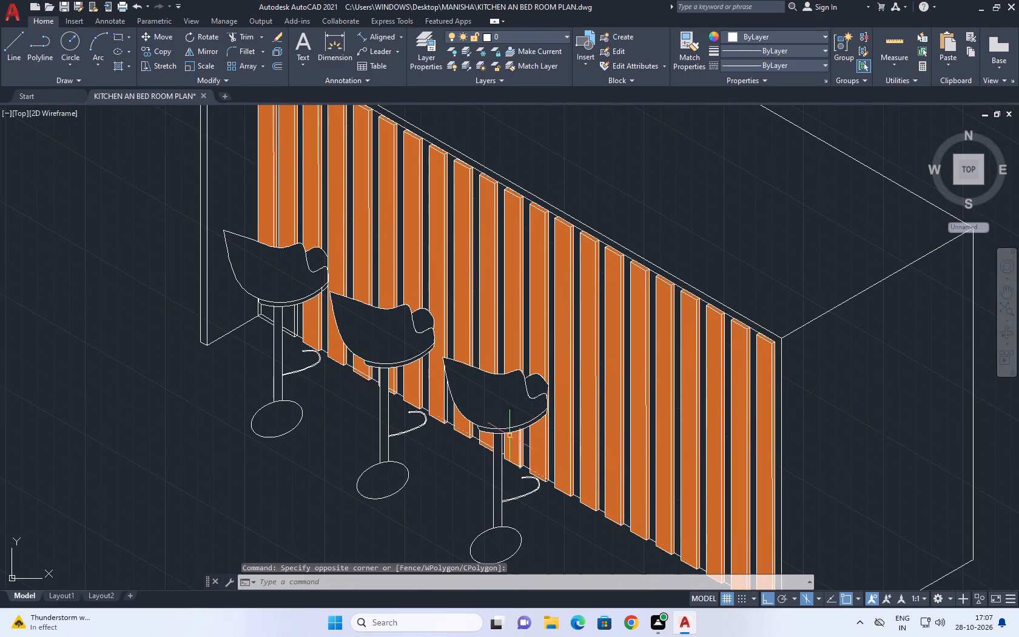
scroll(461, 435, "up", 5)
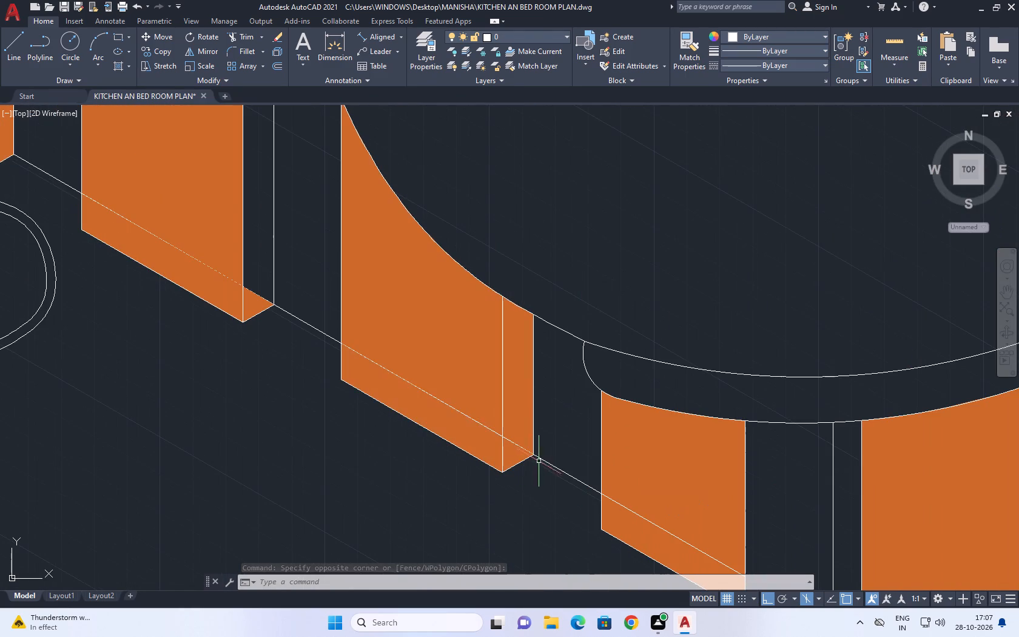
scroll(443, 447, "down", 6)
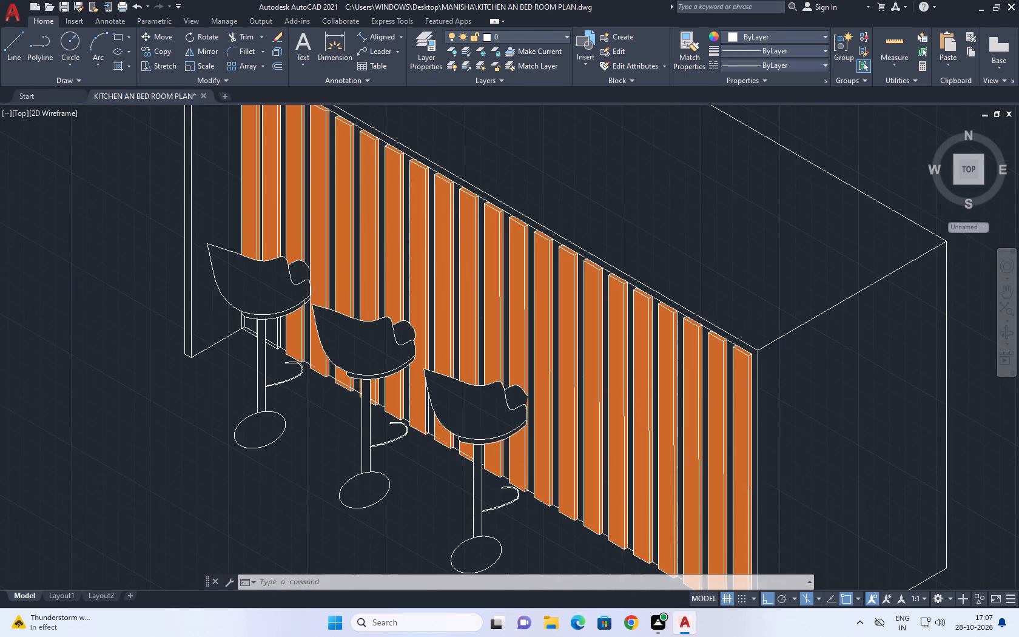
Examine the base line between the slats toward the outer end of the bar counter.
scroll(443, 448, "up", 1)
middle_click_drag(343, 294, 306, 257)
scroll(340, 293, "down", 1)
scroll(490, 413, "up", 3)
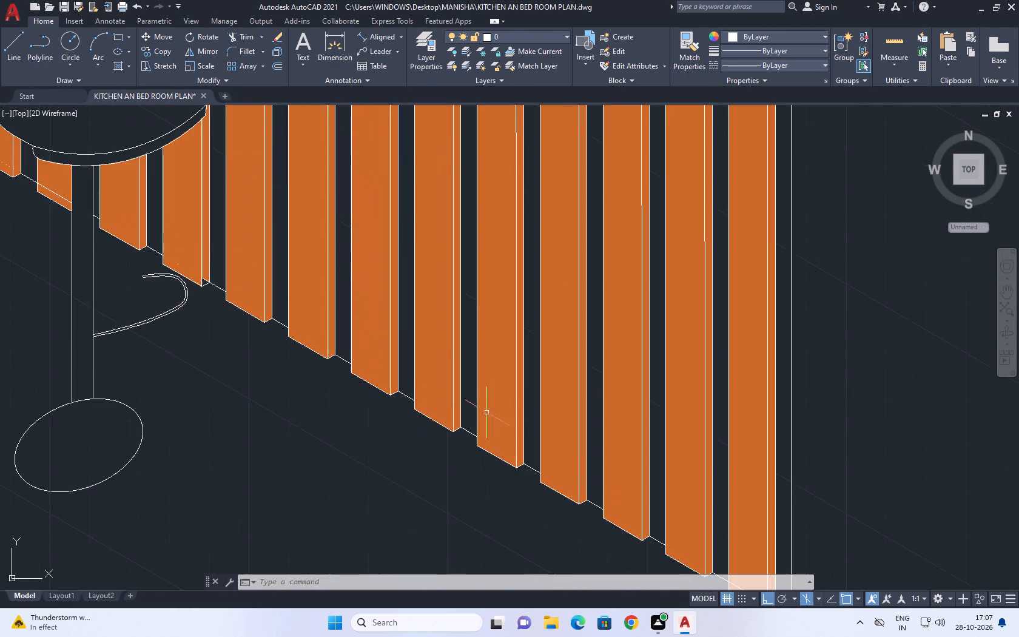
scroll(460, 425, "up", 3)
left_click(470, 430)
left_click(459, 468)
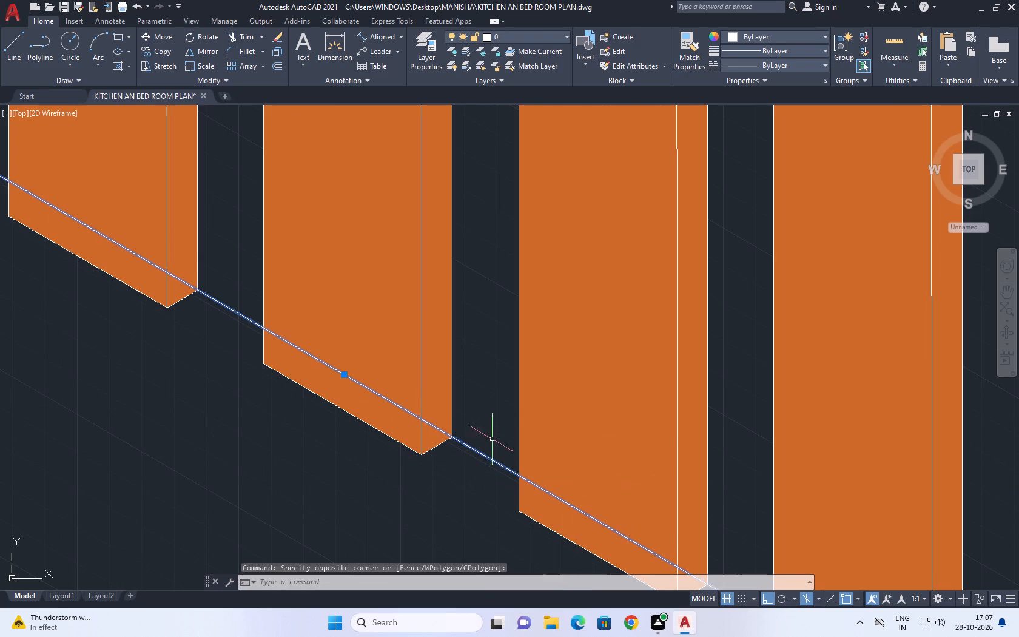
right_click(491, 408)
left_click(544, 310)
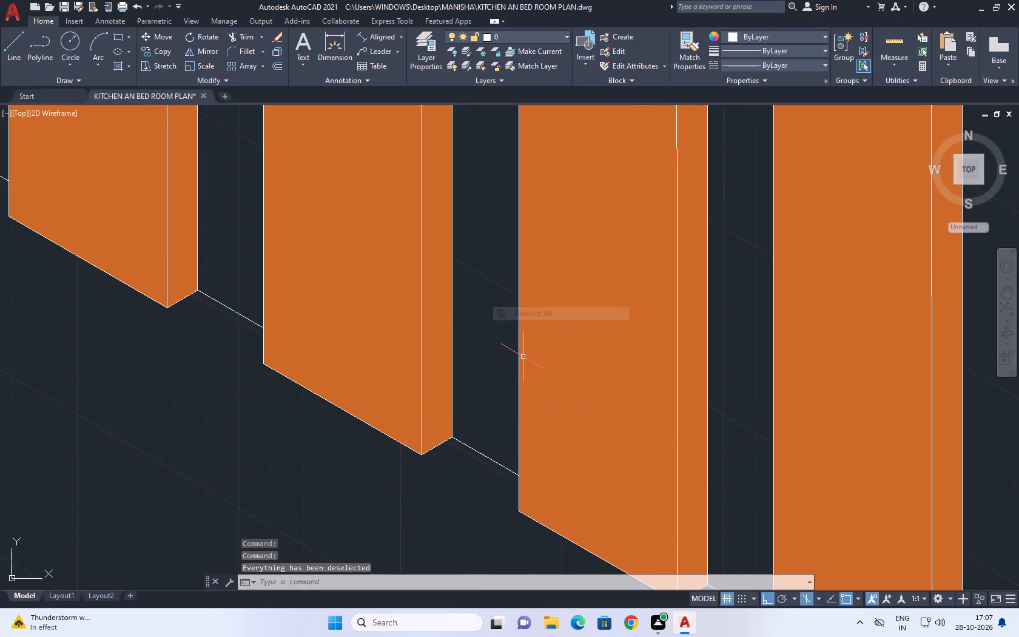
scroll(505, 399, "down", 6)
middle_click_drag(431, 342, 454, 398)
scroll(455, 398, "down", 1)
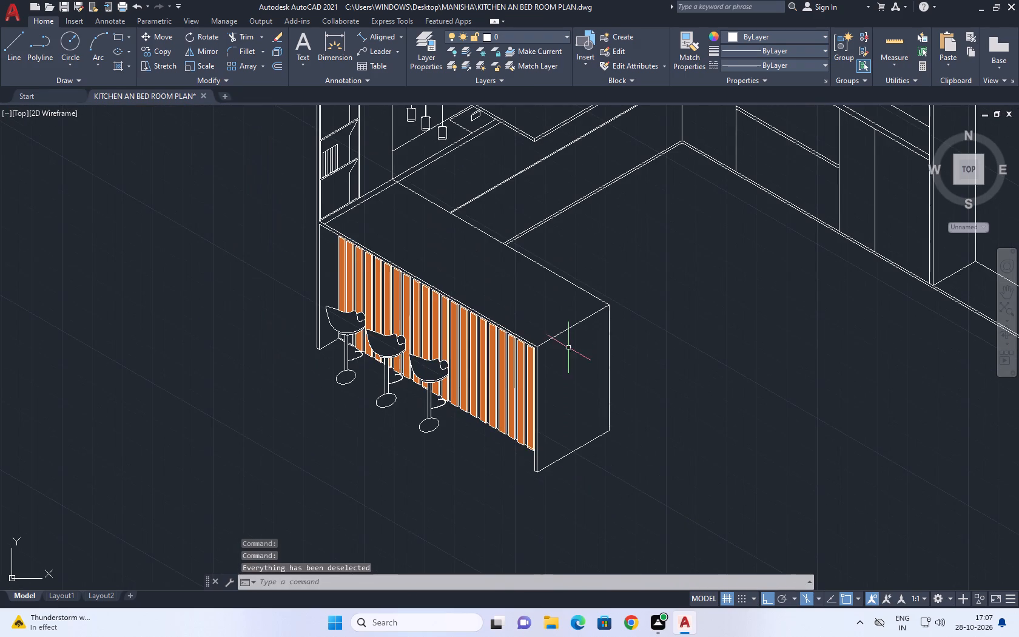
Add an aligned dimension for the bar counter's height along its outer vertical edge at the back corner.
middle_click_drag(596, 311, 570, 331)
left_click(378, 38)
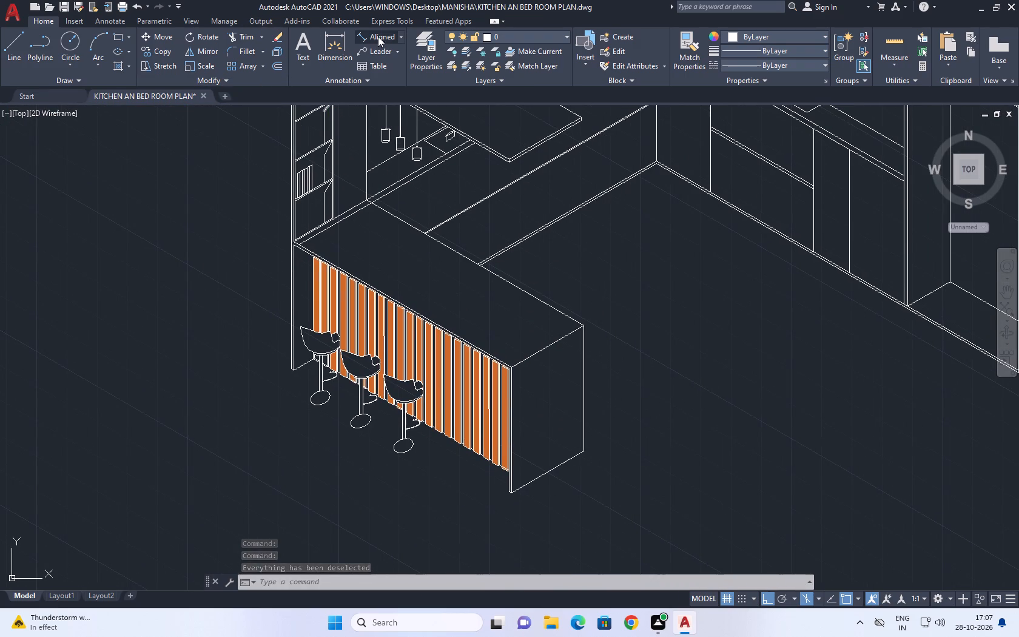
left_click(585, 326)
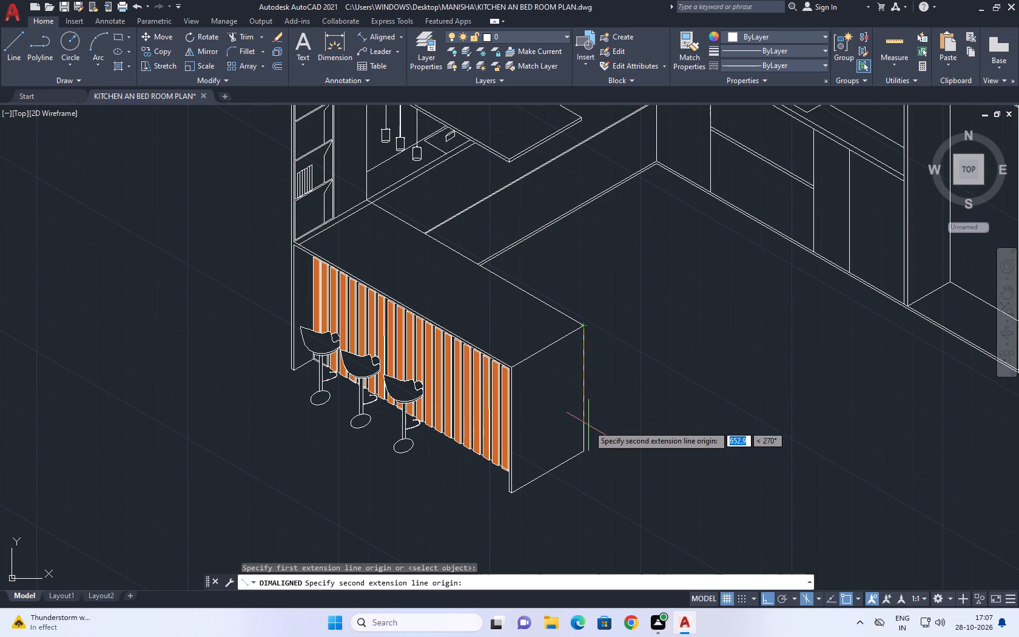
left_click(583, 452)
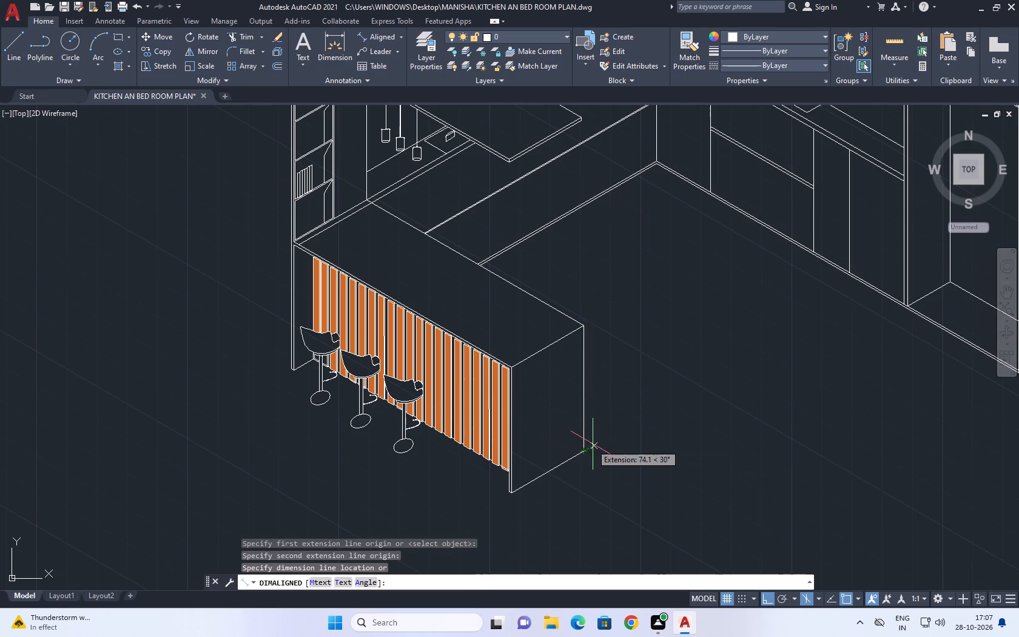
left_click(597, 444)
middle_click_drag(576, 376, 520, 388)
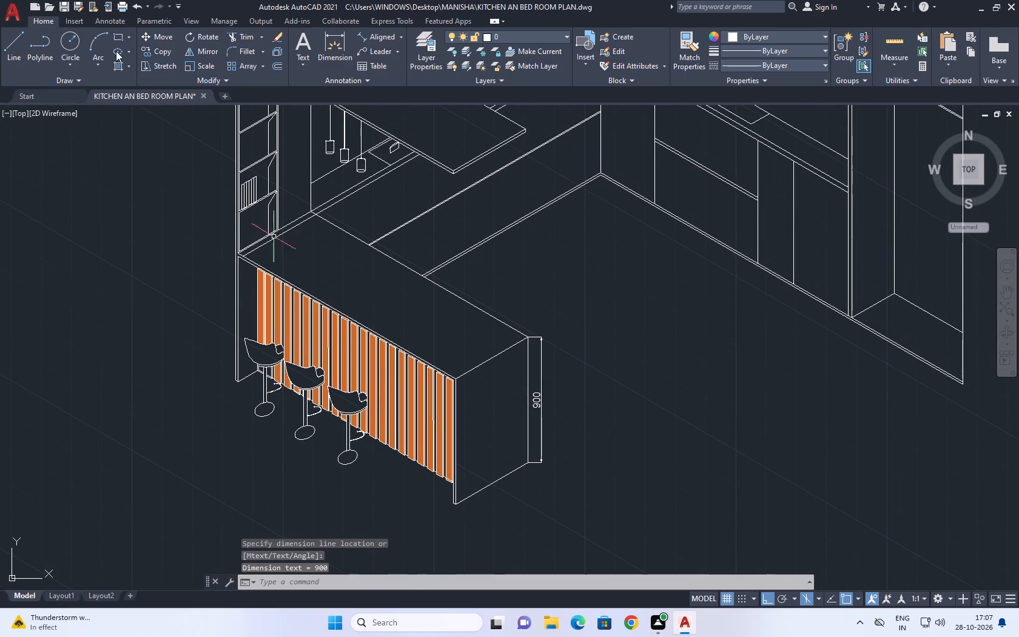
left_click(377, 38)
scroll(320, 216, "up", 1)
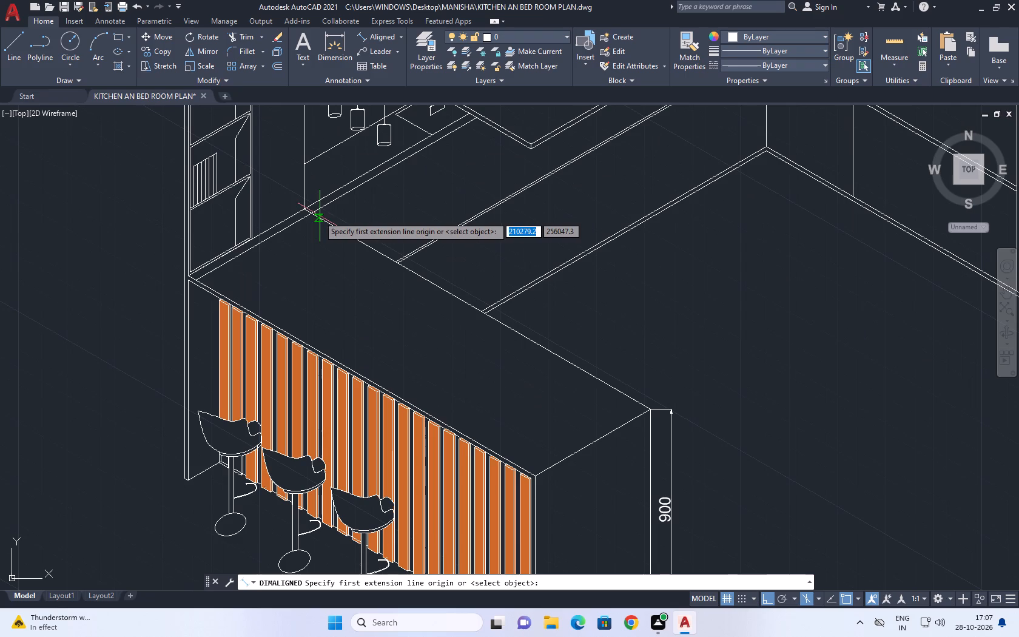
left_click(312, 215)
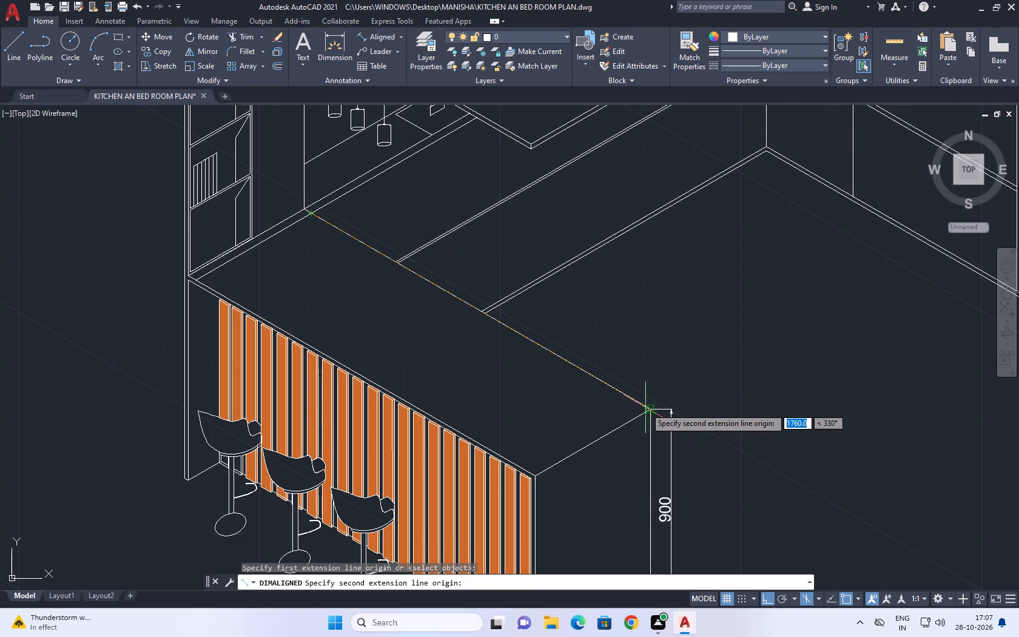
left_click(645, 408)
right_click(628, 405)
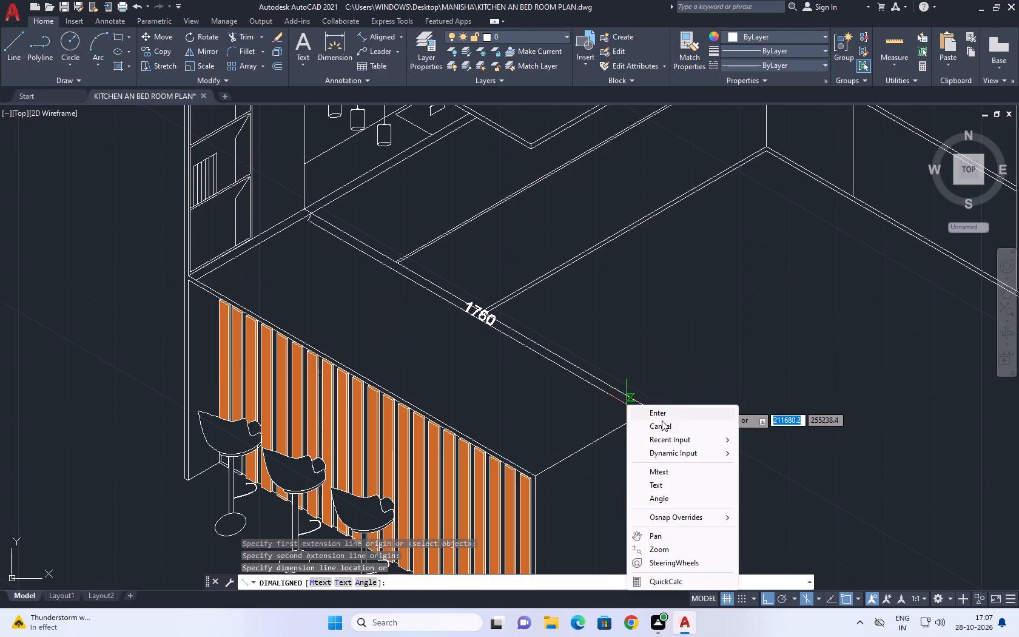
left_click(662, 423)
Erase the 900 vertical dimension beside the bar counter's outer back corner.
middle_click_drag(671, 430, 509, 258)
left_click(520, 356)
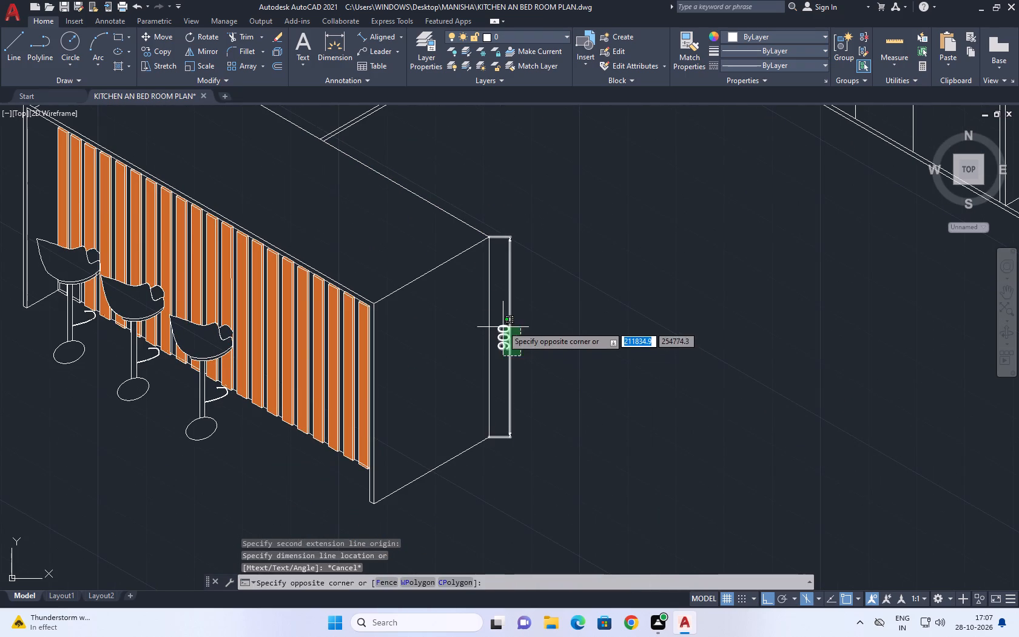
left_click(502, 325)
right_click_drag(637, 261, 630, 258)
left_click(675, 385)
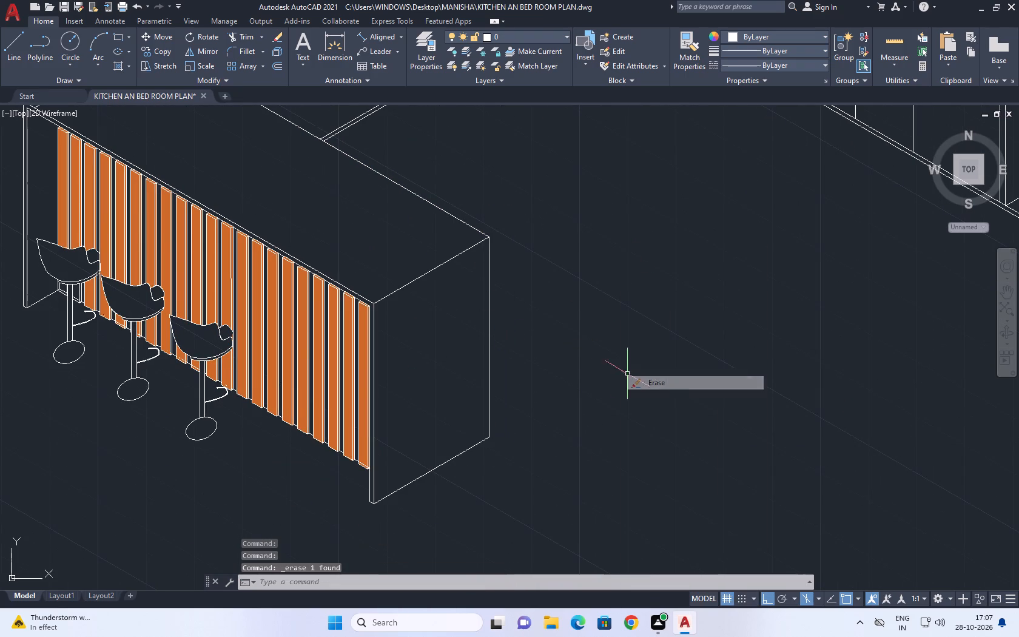
Examine the overall isometric kitchen and the top edges where the two walls meet at the back corner.
scroll(596, 389, "down", 2)
scroll(591, 389, "up", 1)
middle_click_drag(522, 322, 500, 420)
scroll(594, 346, "down", 1)
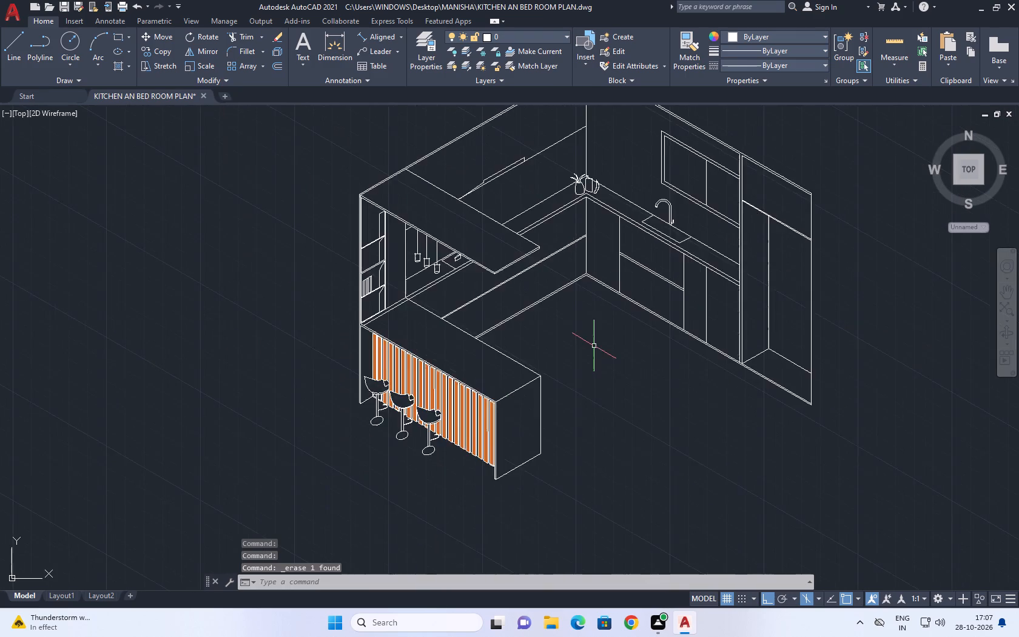
scroll(607, 331, "down", 2)
middle_click_drag(623, 319, 398, 286)
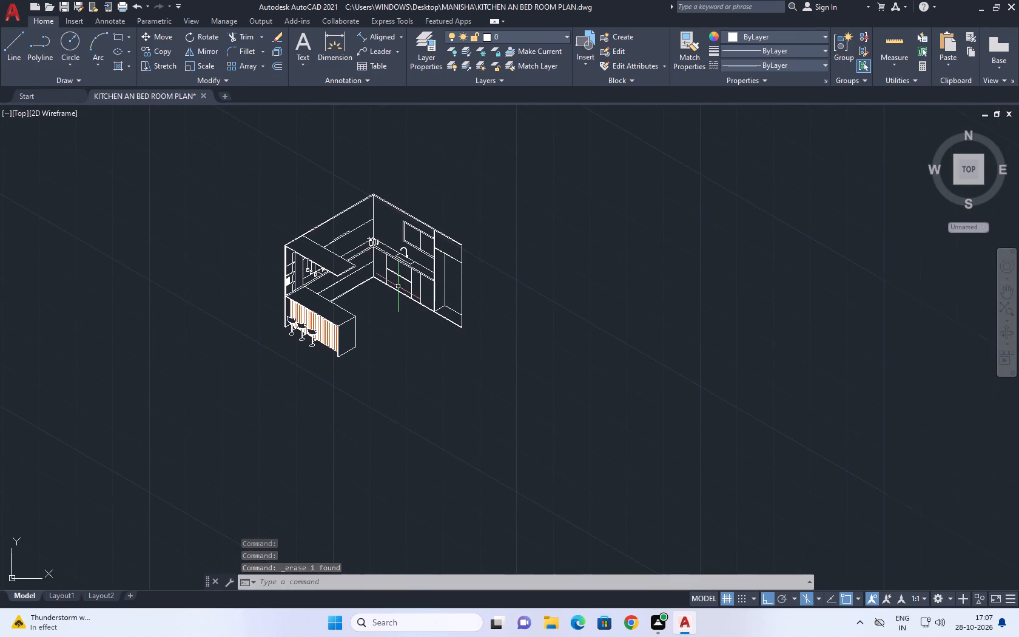
scroll(345, 242, "up", 1)
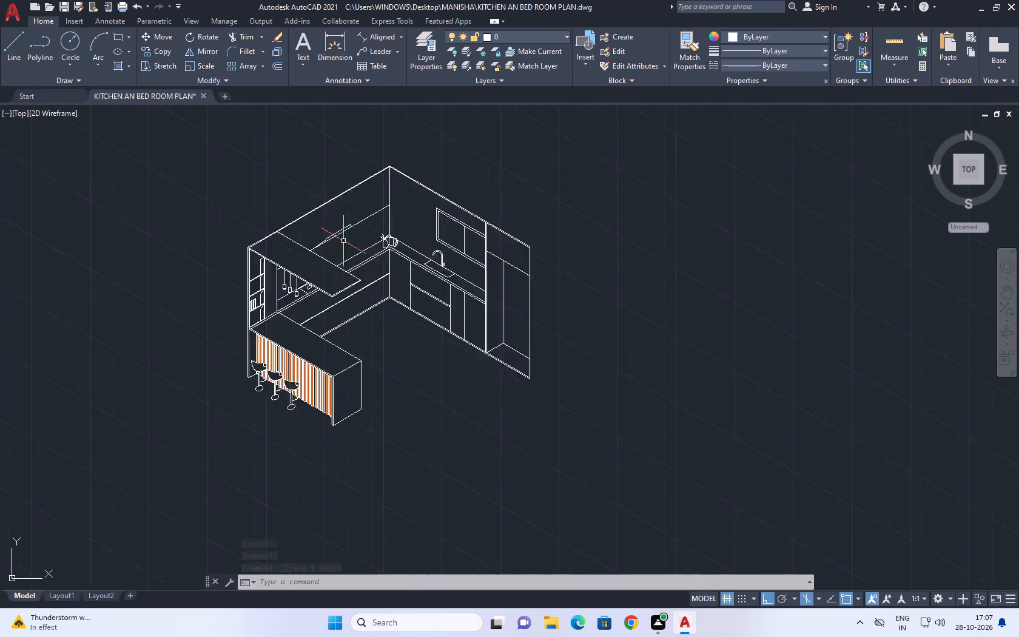
scroll(343, 241, "up", 1)
middle_click_drag(317, 221, 329, 286)
scroll(449, 170, "up", 3)
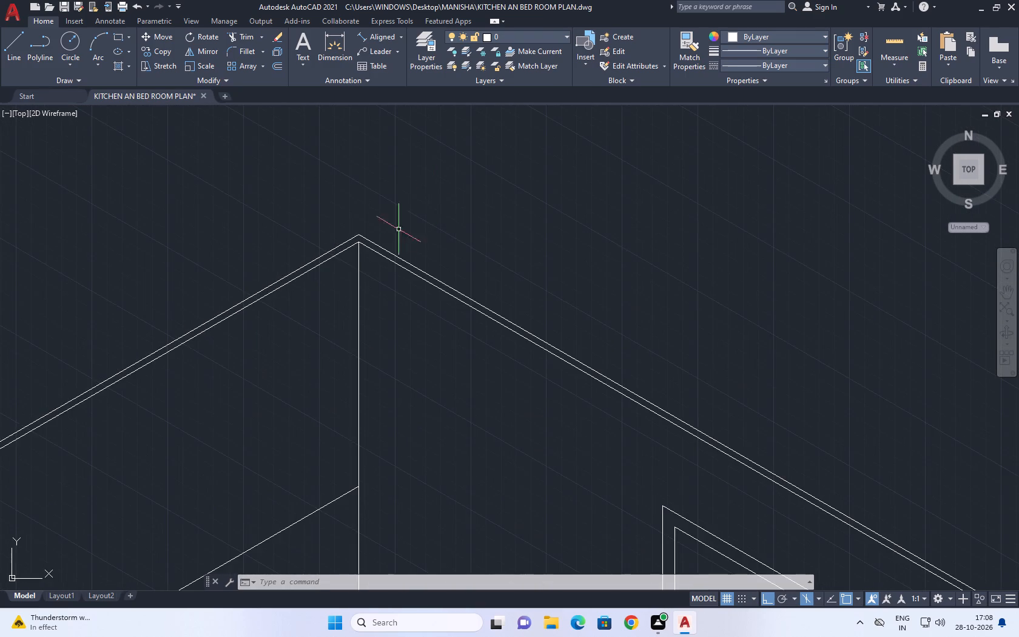
scroll(371, 246, "up", 2)
scroll(346, 235, "down", 3)
scroll(420, 292, "down", 2)
scroll(443, 340, "down", 1)
middle_click_drag(441, 340, 417, 229)
middle_click_drag(409, 331, 355, 319)
middle_click_drag(218, 388, 372, 377)
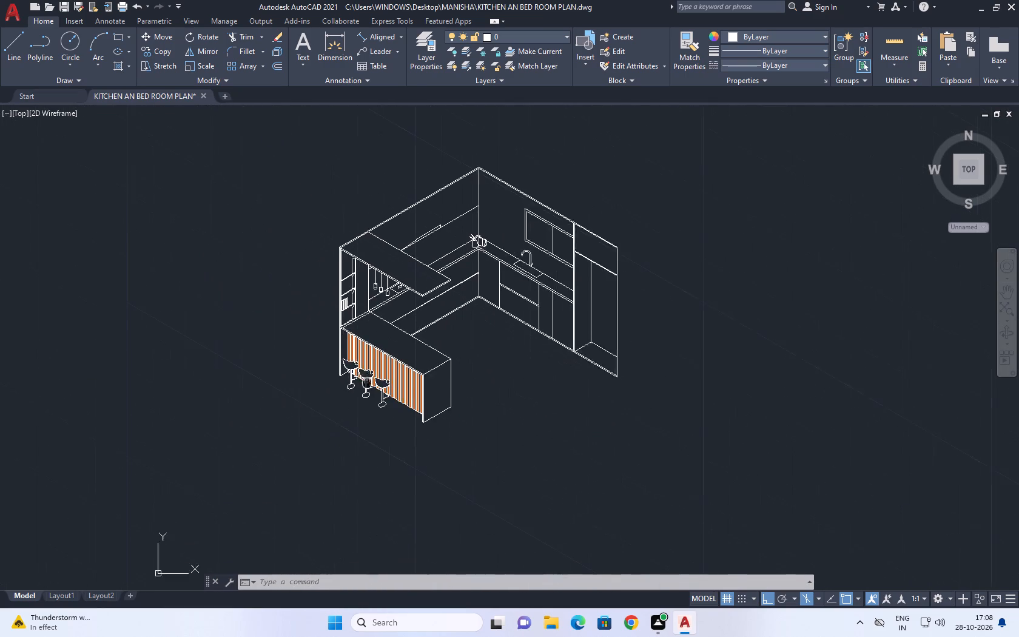
middle_click_drag(372, 377, 372, 377)
Examine the upper ends of the orange slats along the bar countertop's front edge.
scroll(374, 363, "up", 3)
scroll(346, 271, "up", 2)
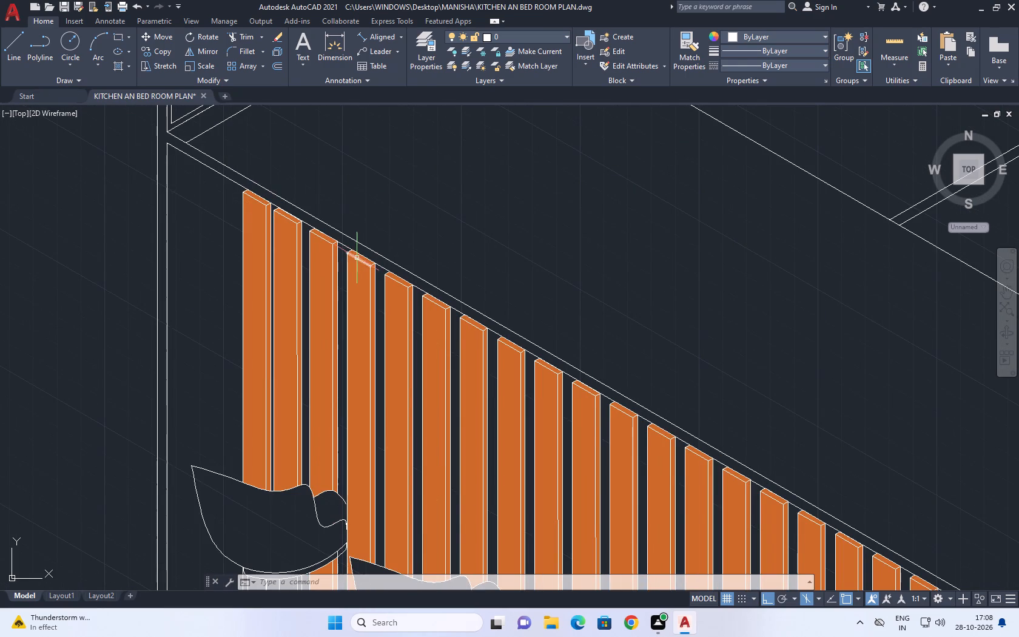
scroll(362, 260, "up", 2)
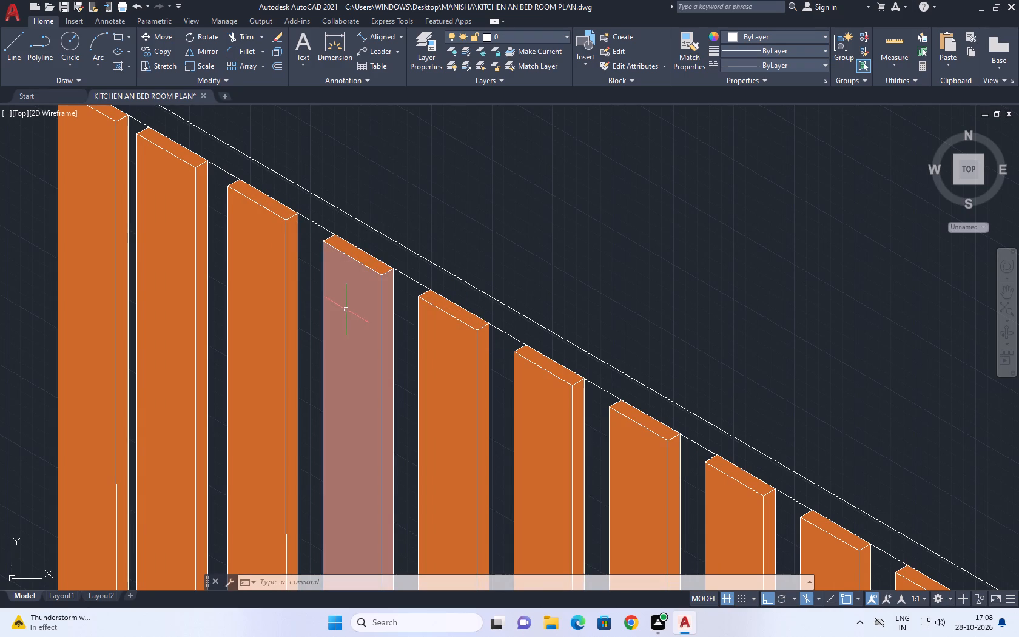
scroll(426, 337, "down", 2)
middle_click_drag(499, 354, 477, 298)
middle_click_drag(627, 372, 611, 362)
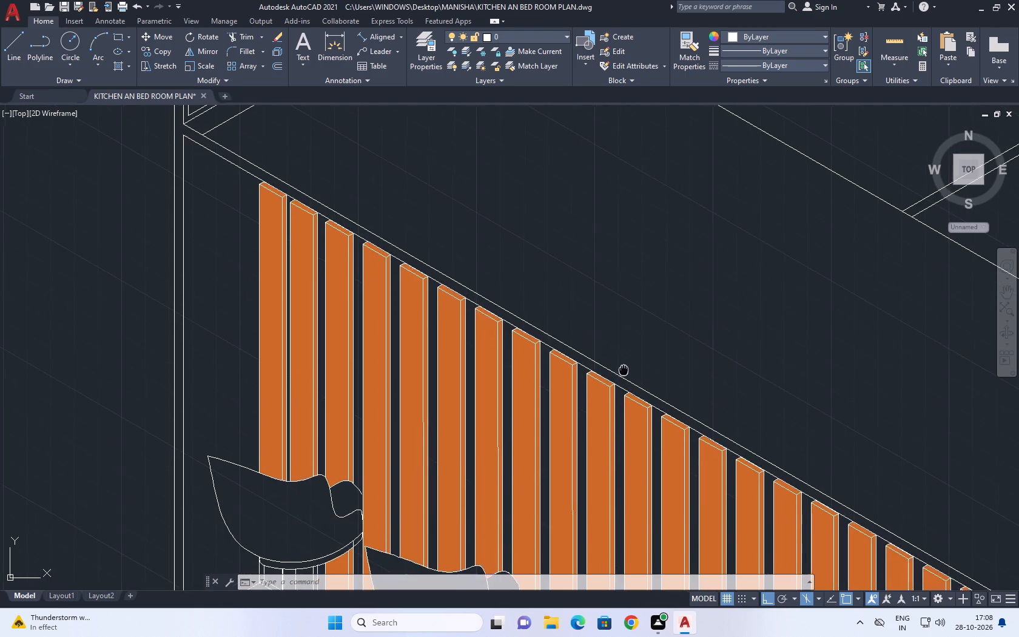
middle_click_drag(611, 362, 543, 297)
scroll(563, 314, "up", 1)
scroll(542, 290, "down", 1)
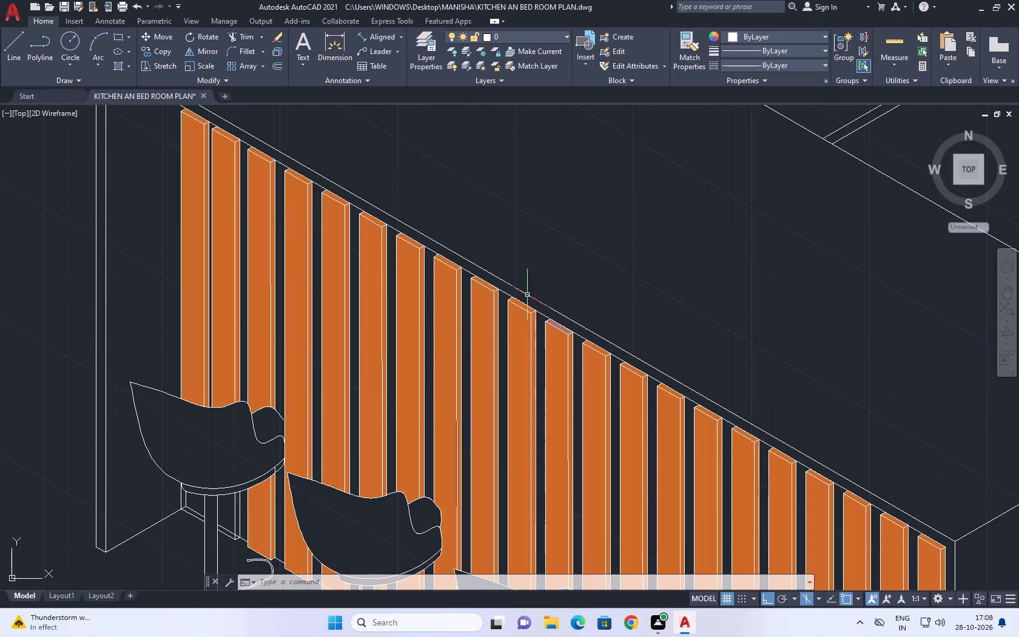
Review the whole kitchen drawing, from the bar counter's outer base corner to the sink-side base cabinets.
scroll(567, 348, "down", 4)
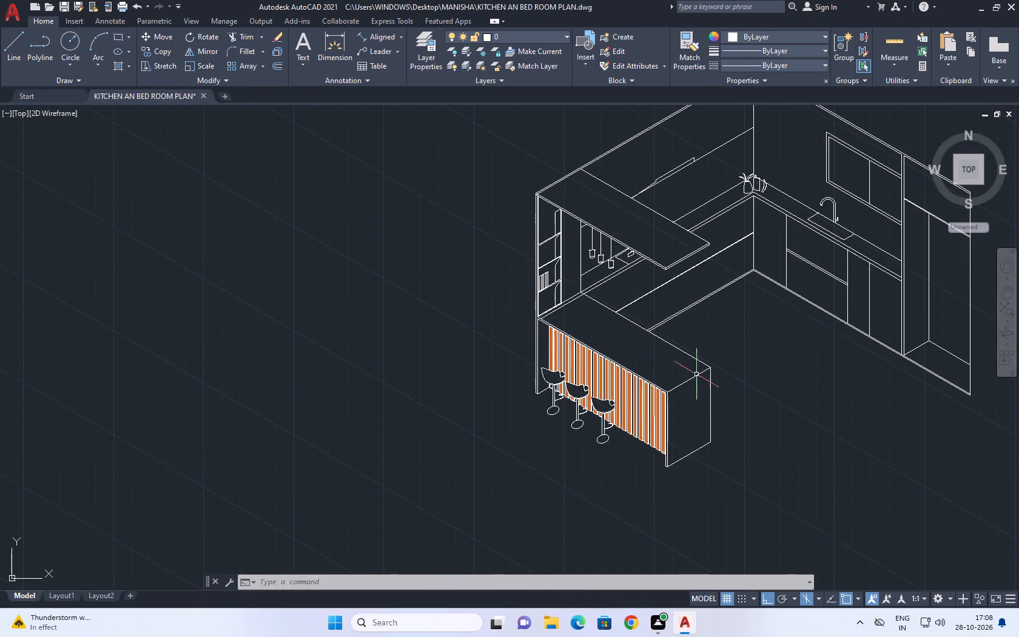
middle_click_drag(694, 374, 584, 334)
middle_click_drag(465, 217, 468, 254)
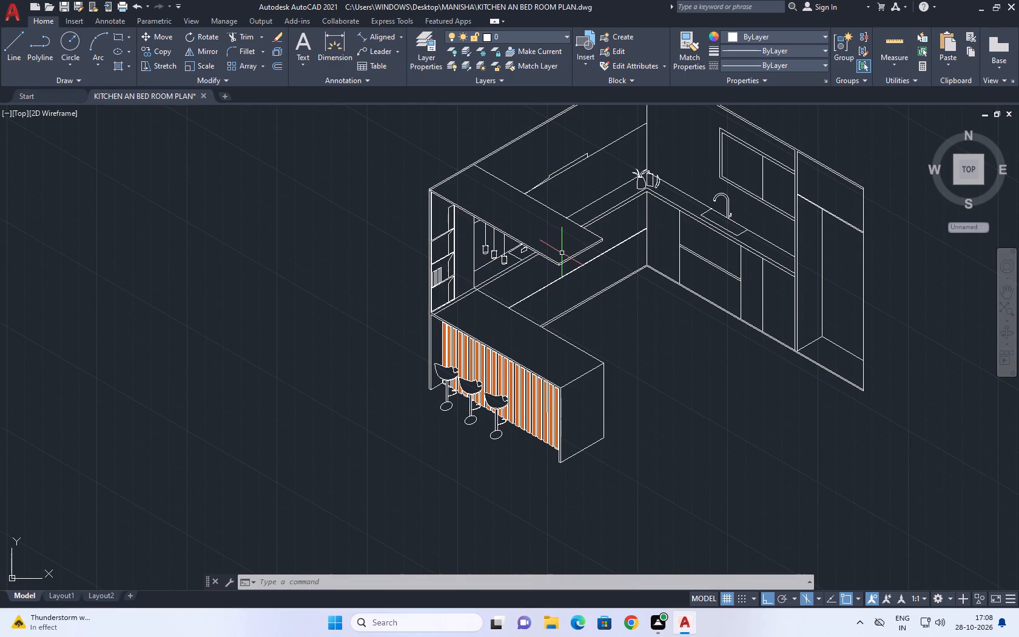
middle_click_drag(606, 272, 543, 308)
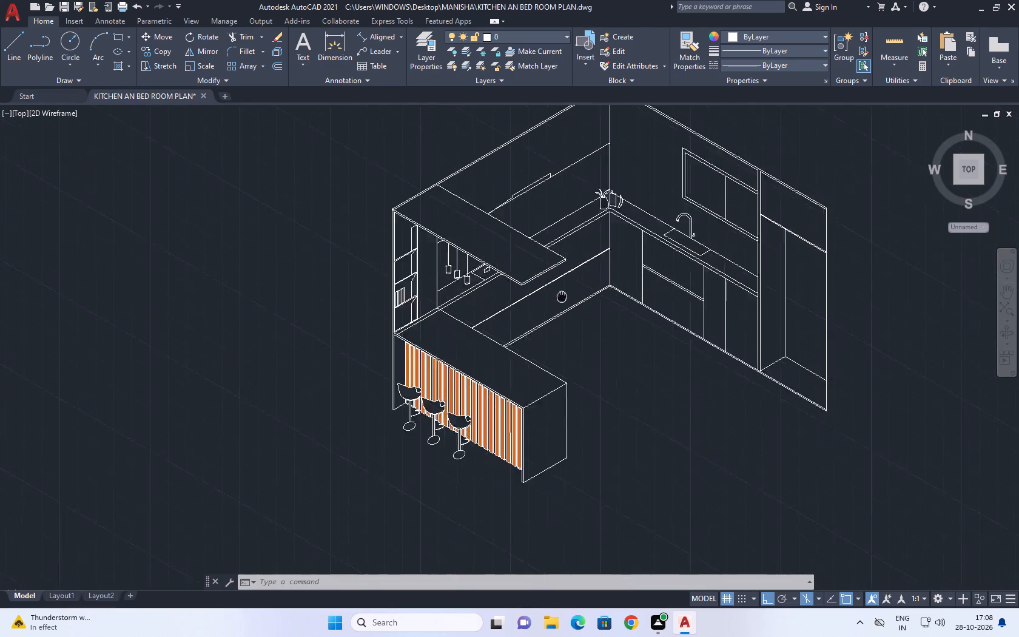
middle_click_drag(543, 308, 455, 365)
scroll(565, 258, "down", 1)
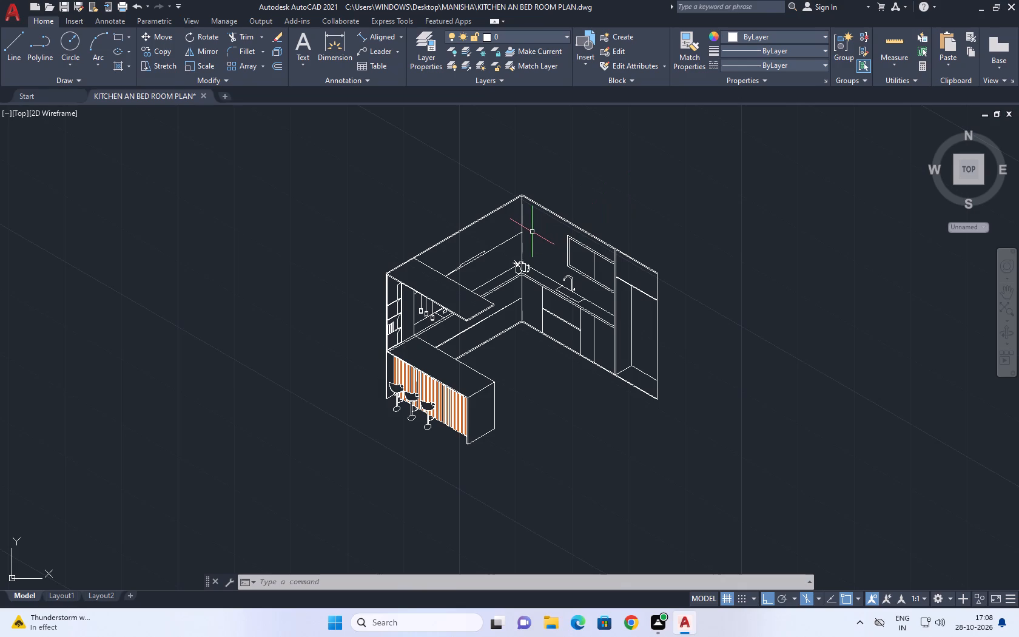
middle_click_drag(504, 409, 490, 282)
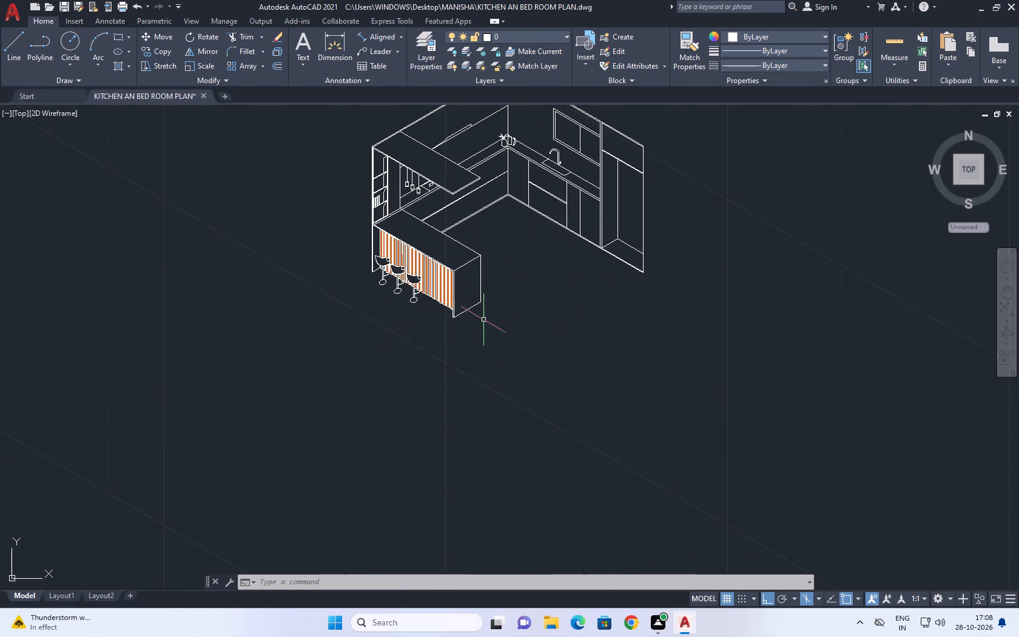
scroll(456, 332, "up", 4)
middle_click_drag(528, 271, 494, 329)
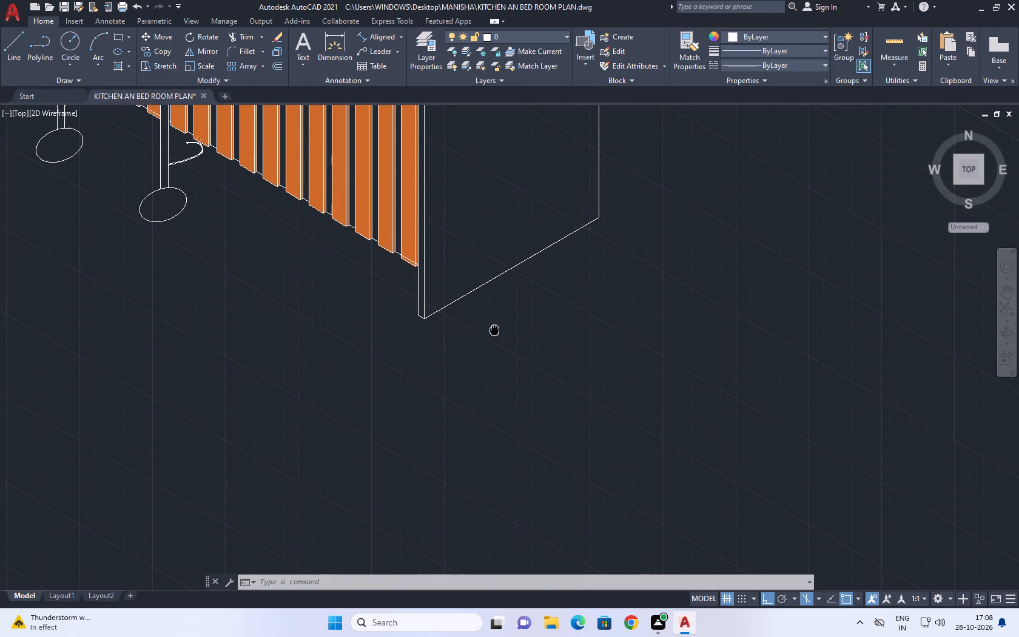
middle_click_drag(494, 329, 495, 329)
middle_click(495, 329)
middle_click(495, 329)
middle_click(495, 329)
middle_click(495, 329)
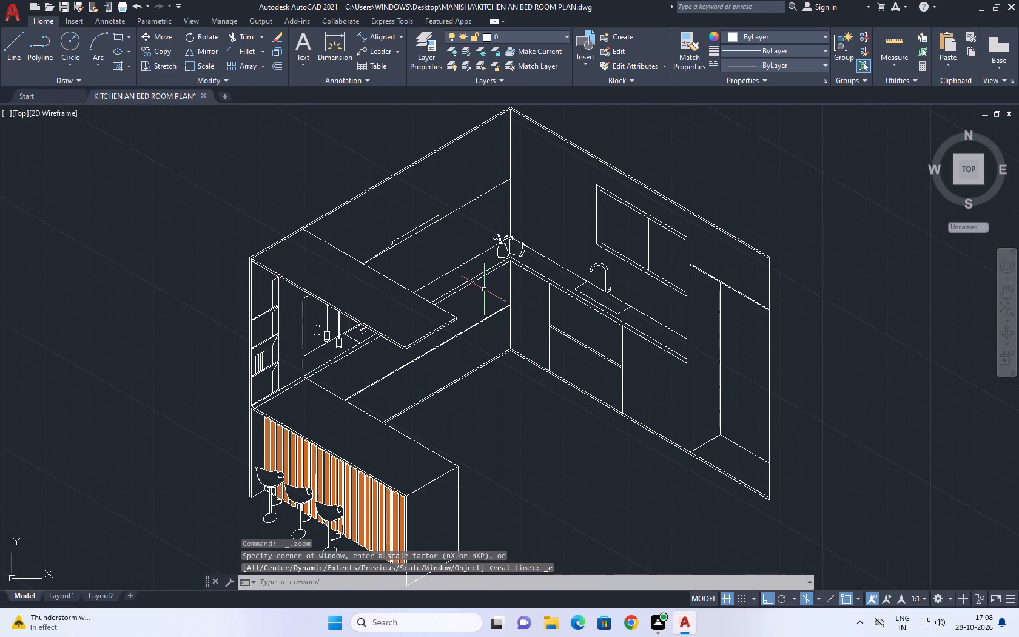
scroll(576, 329, "down", 1)
middle_click_drag(562, 314, 476, 275)
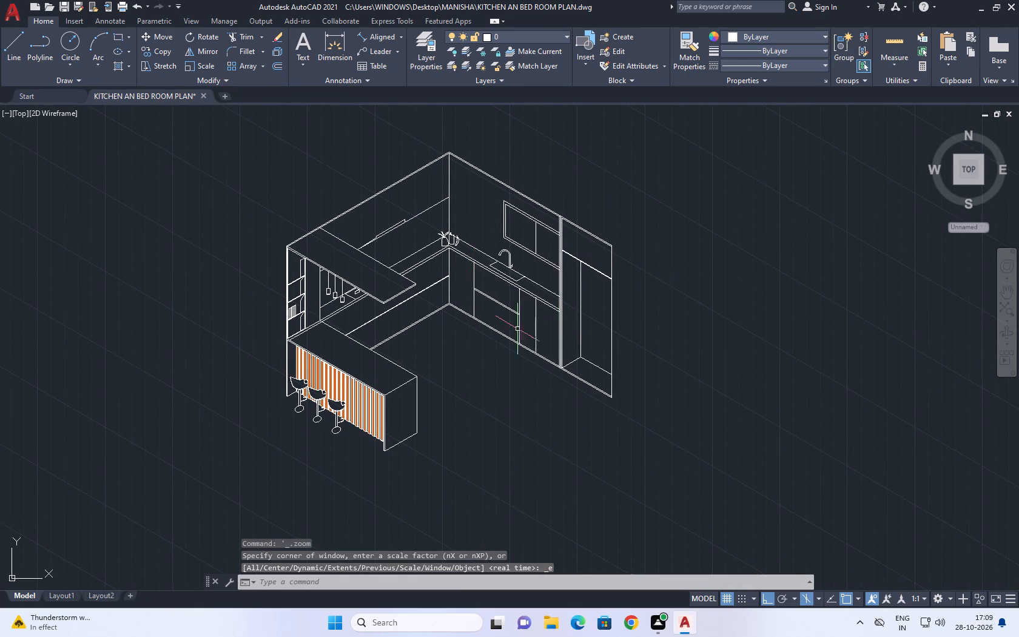
scroll(503, 323, "up", 2)
middle_click_drag(503, 322, 551, 363)
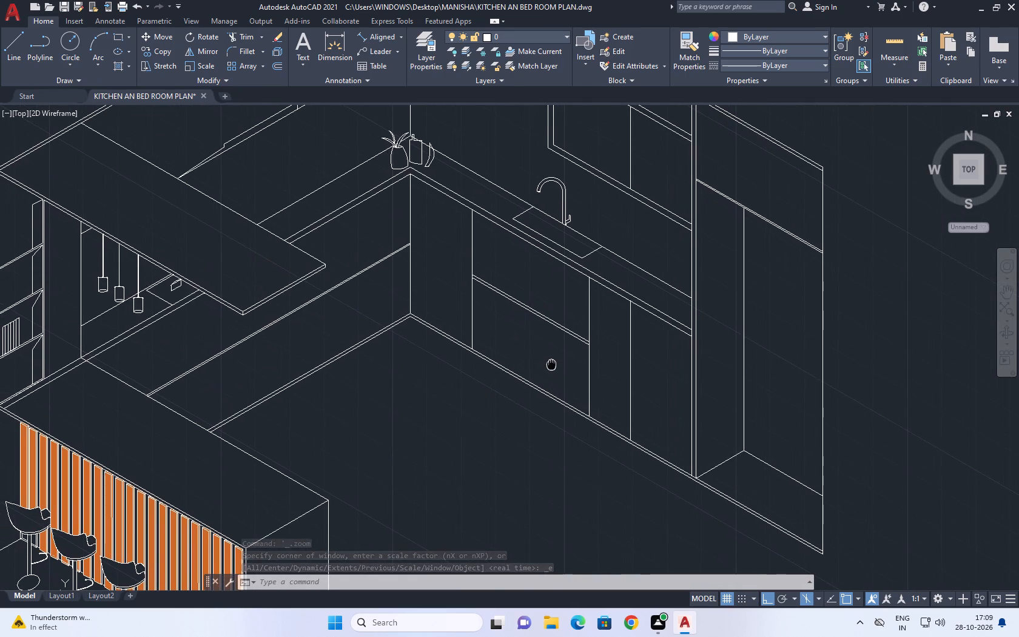
middle_click_drag(551, 363, 554, 365)
middle_click(554, 365)
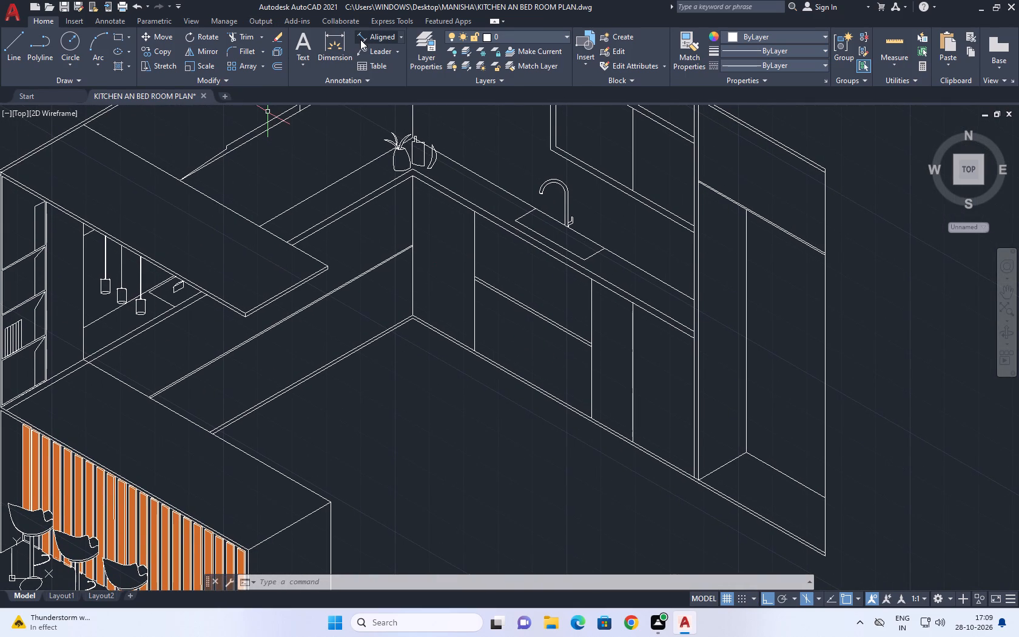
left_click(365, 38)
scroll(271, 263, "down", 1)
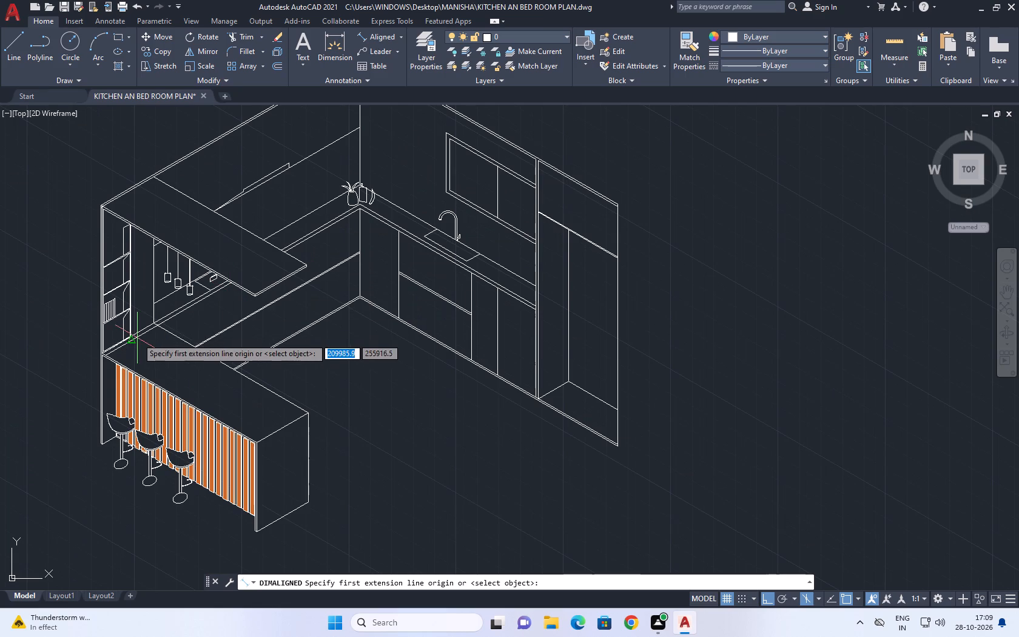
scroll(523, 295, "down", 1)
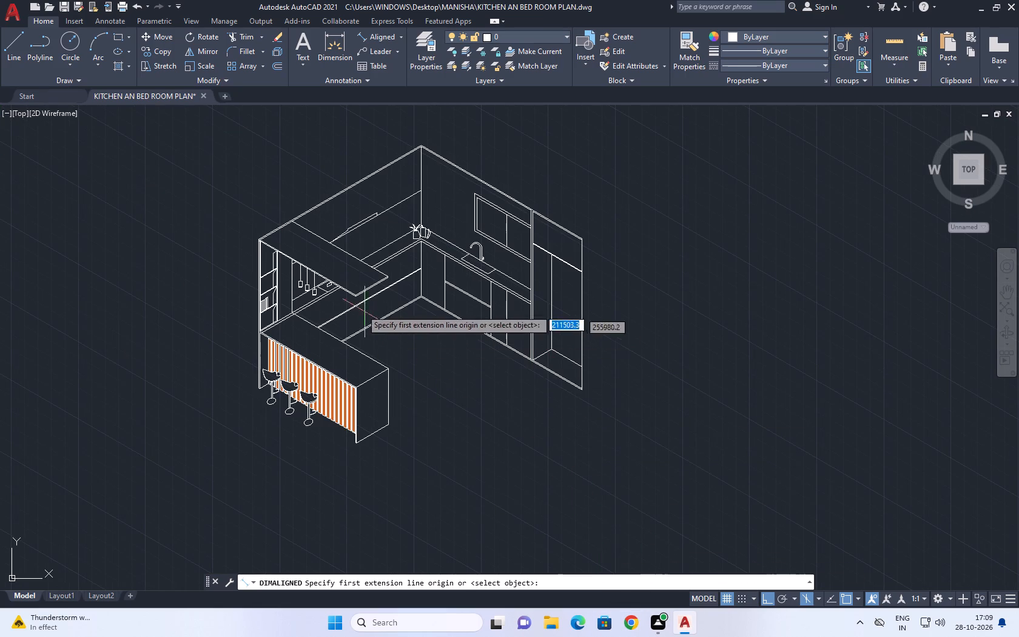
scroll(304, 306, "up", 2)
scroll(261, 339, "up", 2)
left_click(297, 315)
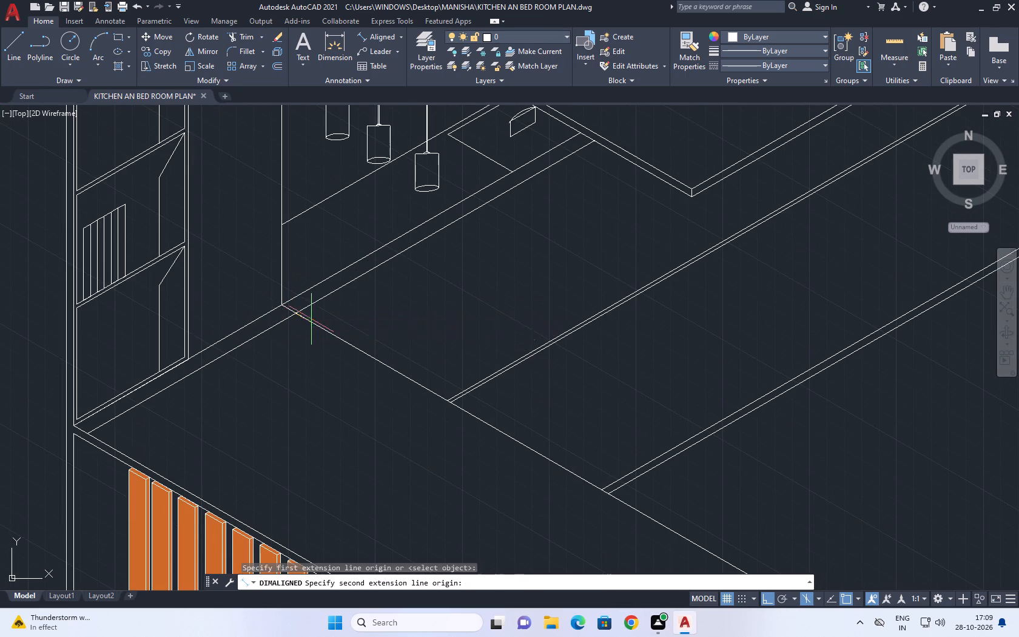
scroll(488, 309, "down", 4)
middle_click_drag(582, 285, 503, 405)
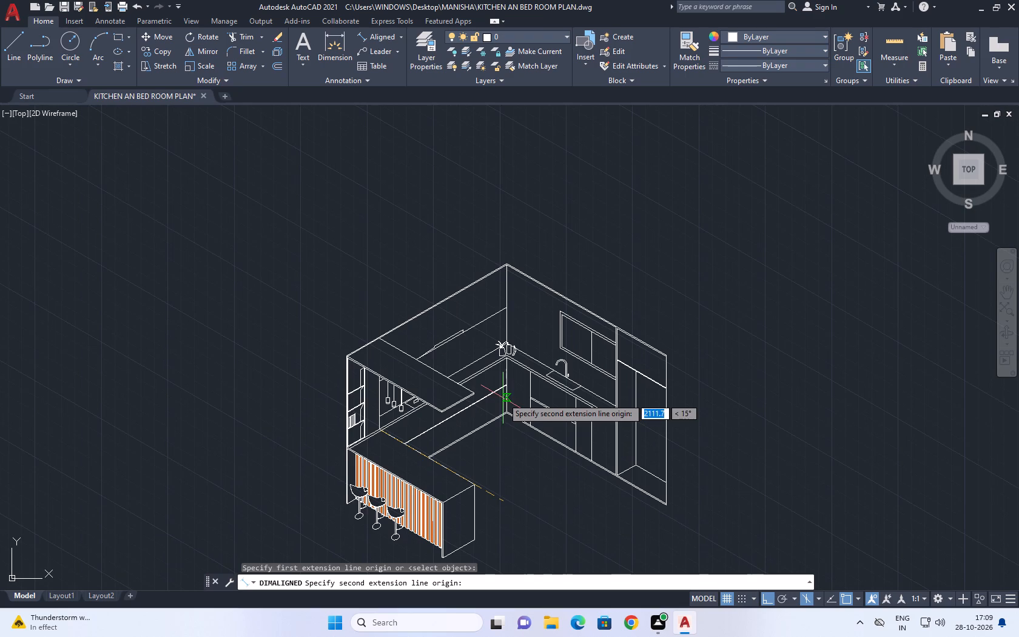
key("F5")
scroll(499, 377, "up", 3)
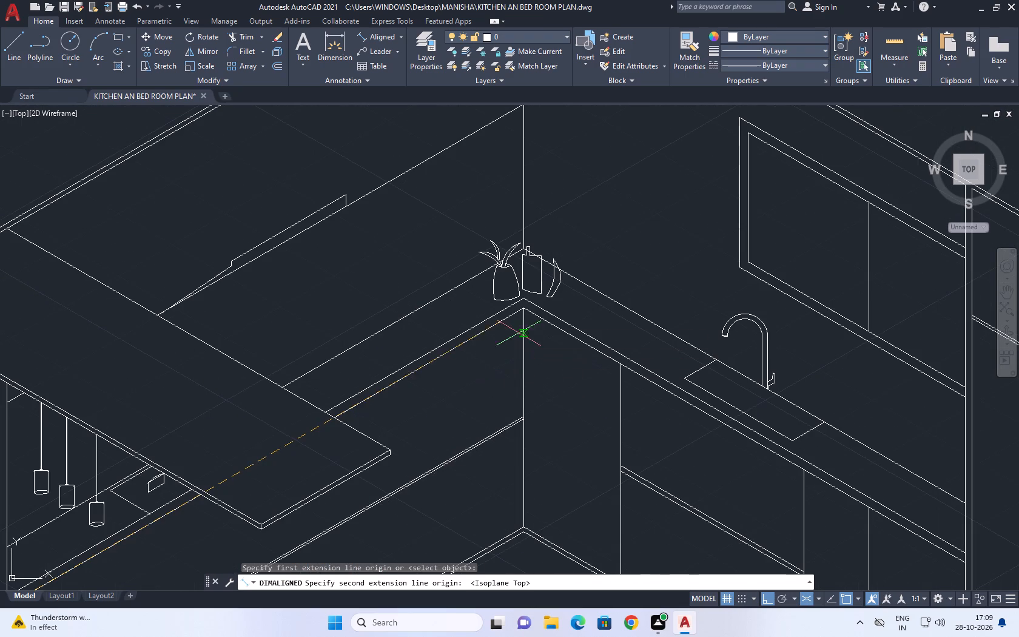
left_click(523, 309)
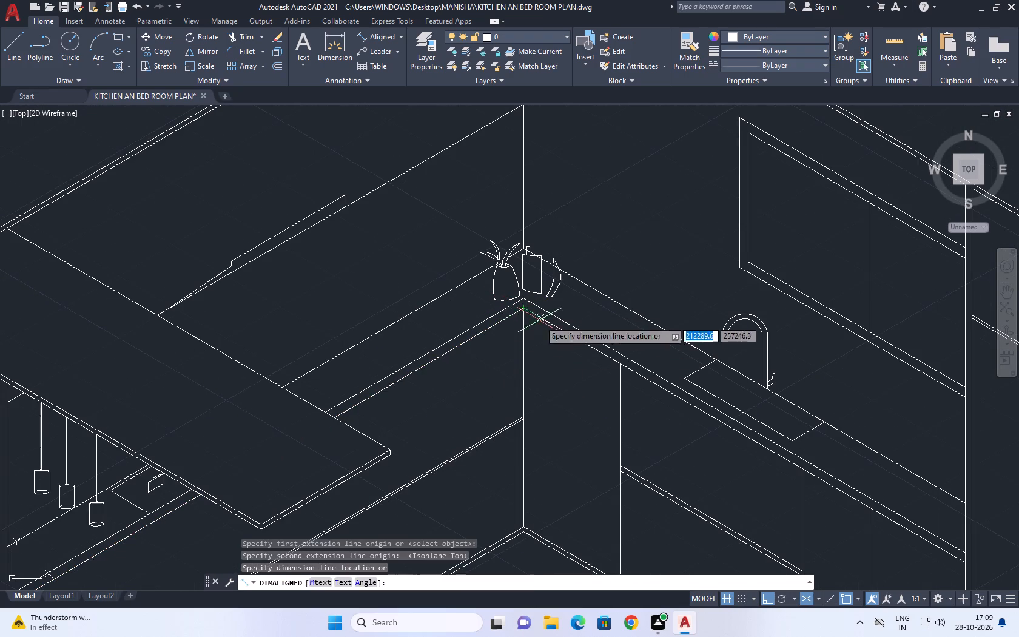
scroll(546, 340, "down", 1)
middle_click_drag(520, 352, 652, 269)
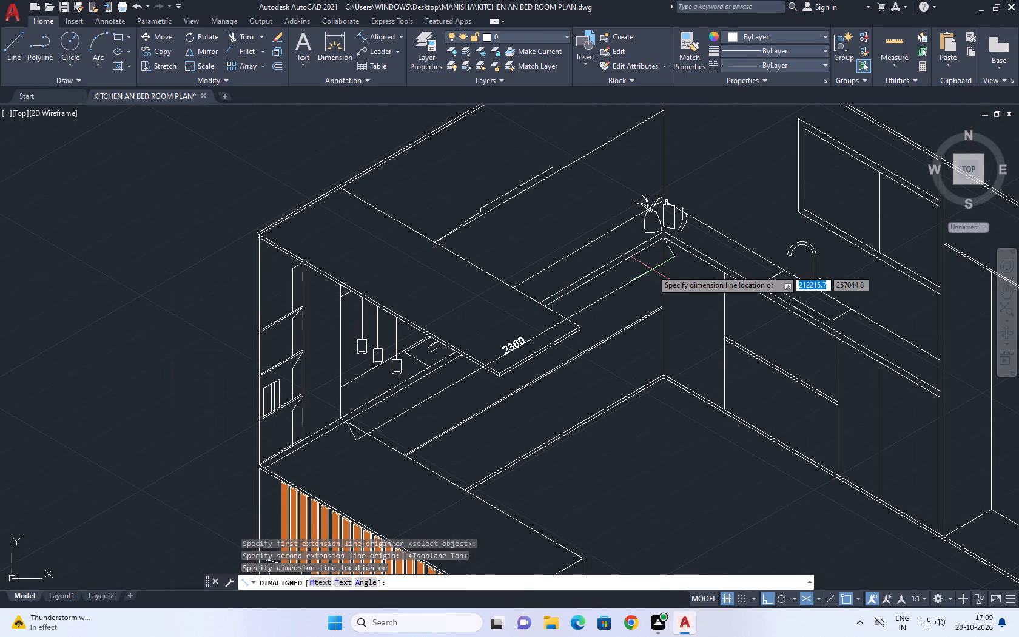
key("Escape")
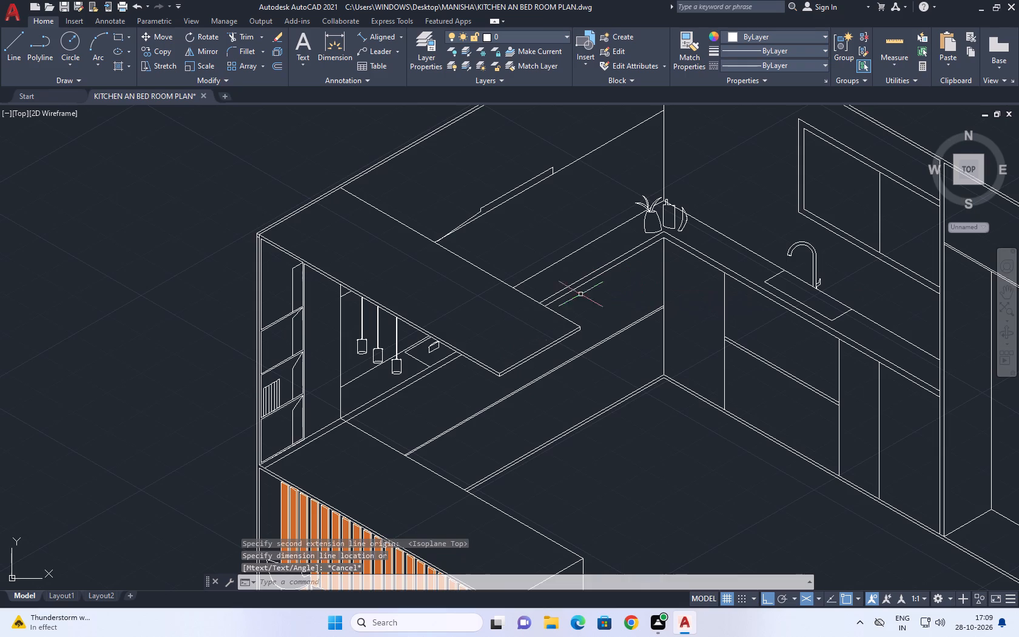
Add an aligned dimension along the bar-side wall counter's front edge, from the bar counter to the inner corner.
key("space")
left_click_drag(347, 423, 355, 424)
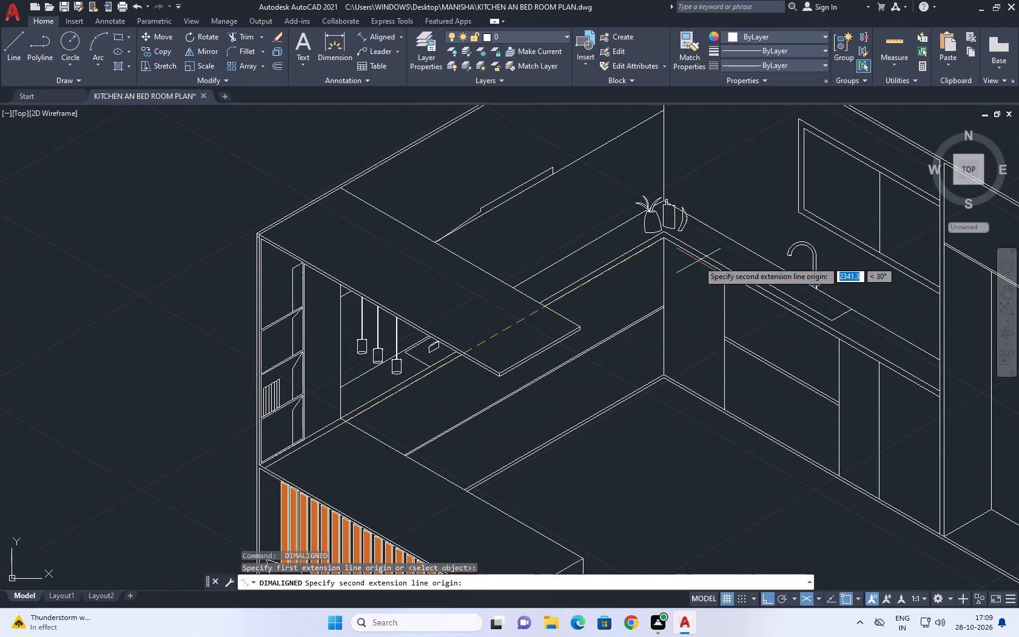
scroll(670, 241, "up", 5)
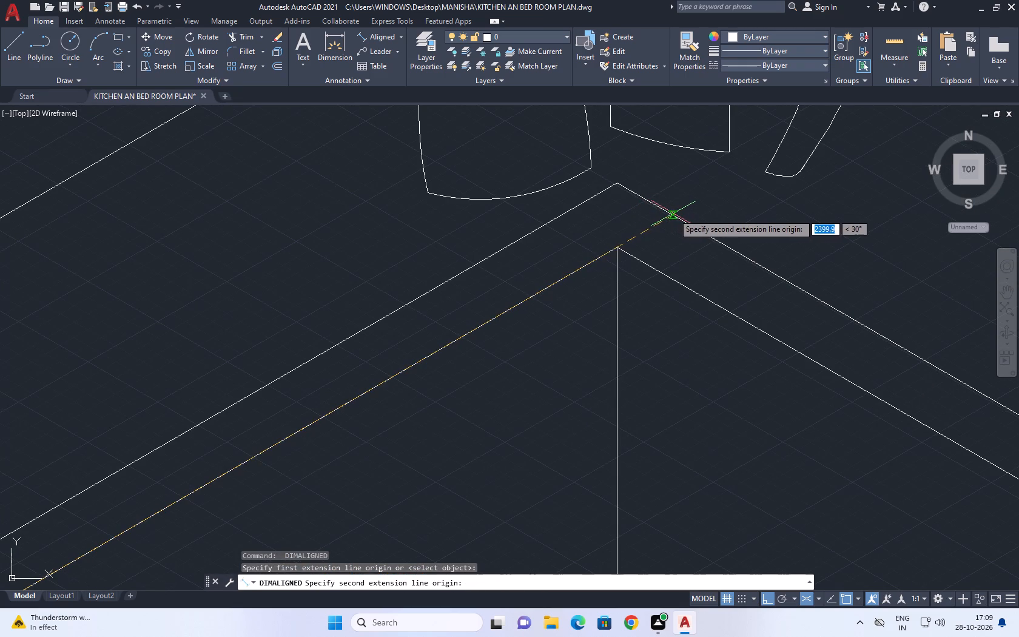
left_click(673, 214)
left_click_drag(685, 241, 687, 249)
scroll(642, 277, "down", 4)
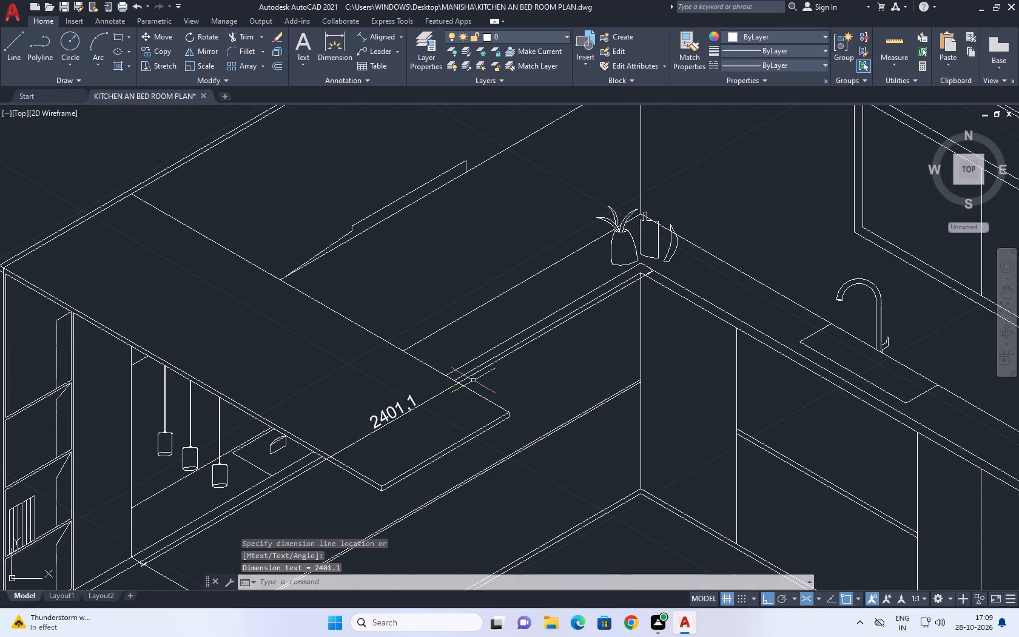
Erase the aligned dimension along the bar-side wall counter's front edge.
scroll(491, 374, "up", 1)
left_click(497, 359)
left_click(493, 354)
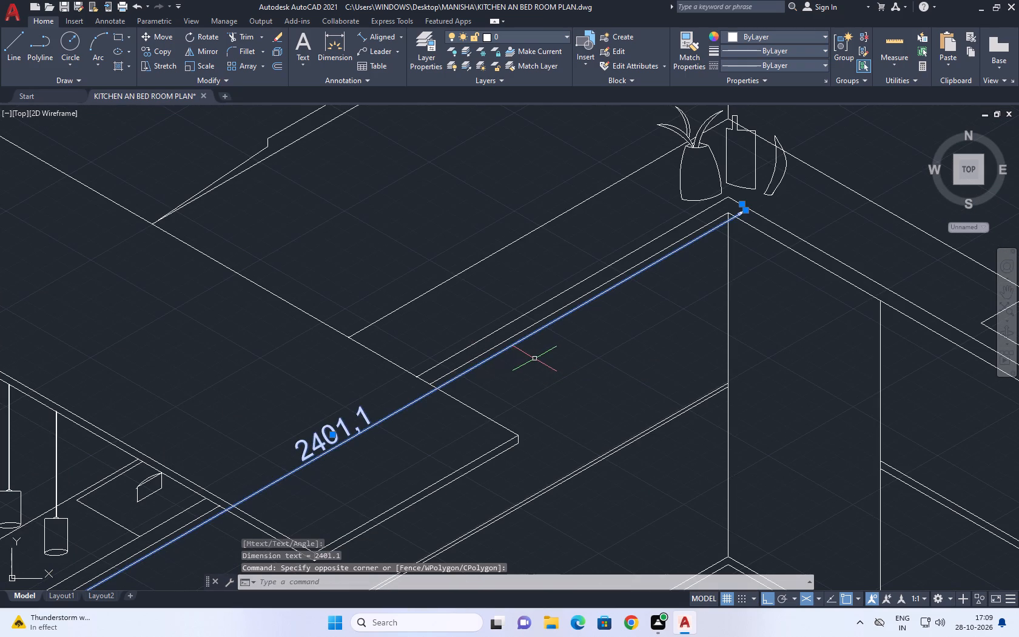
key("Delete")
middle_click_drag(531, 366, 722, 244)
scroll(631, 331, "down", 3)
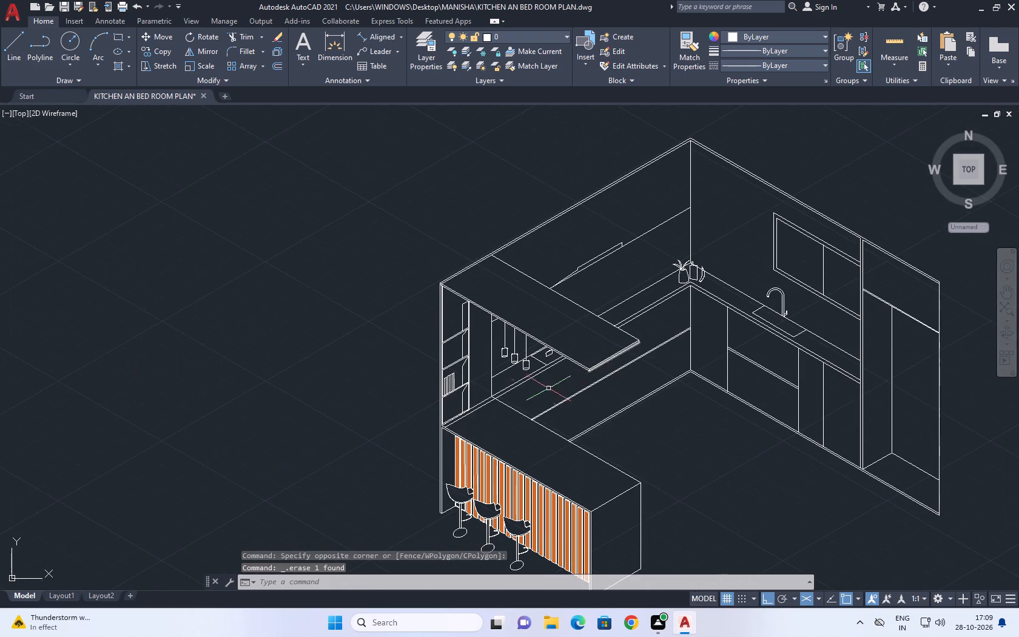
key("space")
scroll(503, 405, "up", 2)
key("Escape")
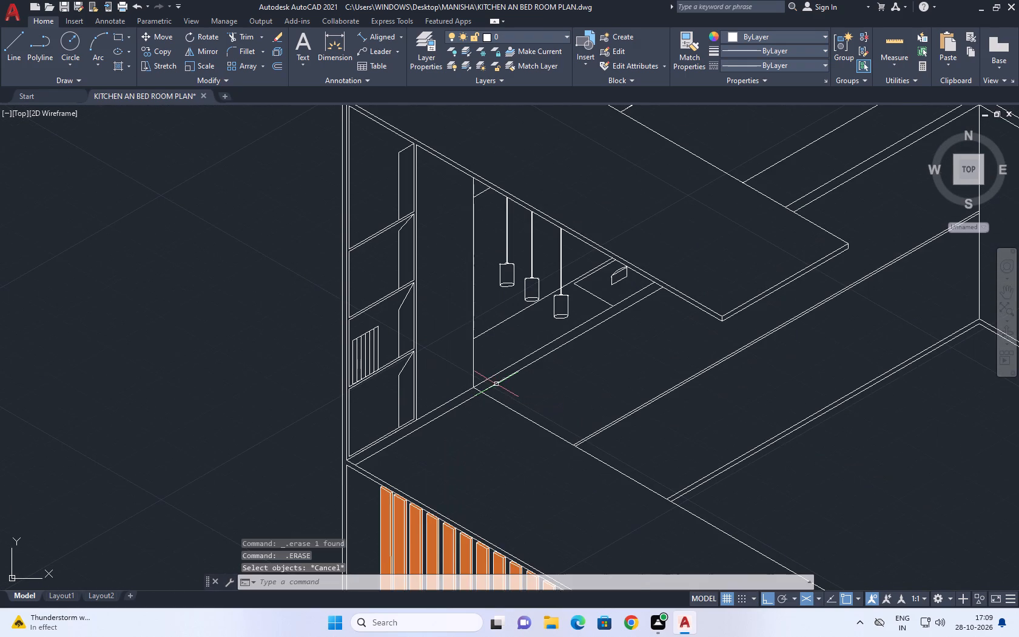
Copy the vertical base-cabinet line at the inner corner 300 along the bar-side cabinet front towards the bar counter.
scroll(496, 384, "down", 2)
middle_click_drag(540, 390, 485, 369)
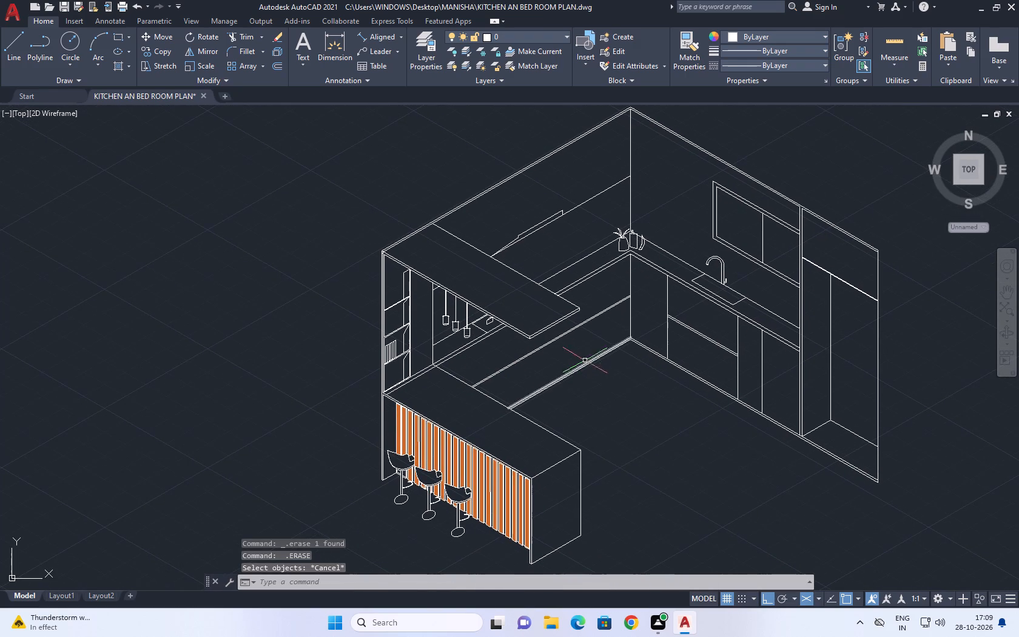
scroll(586, 340, "down", 4)
scroll(590, 356, "up", 2)
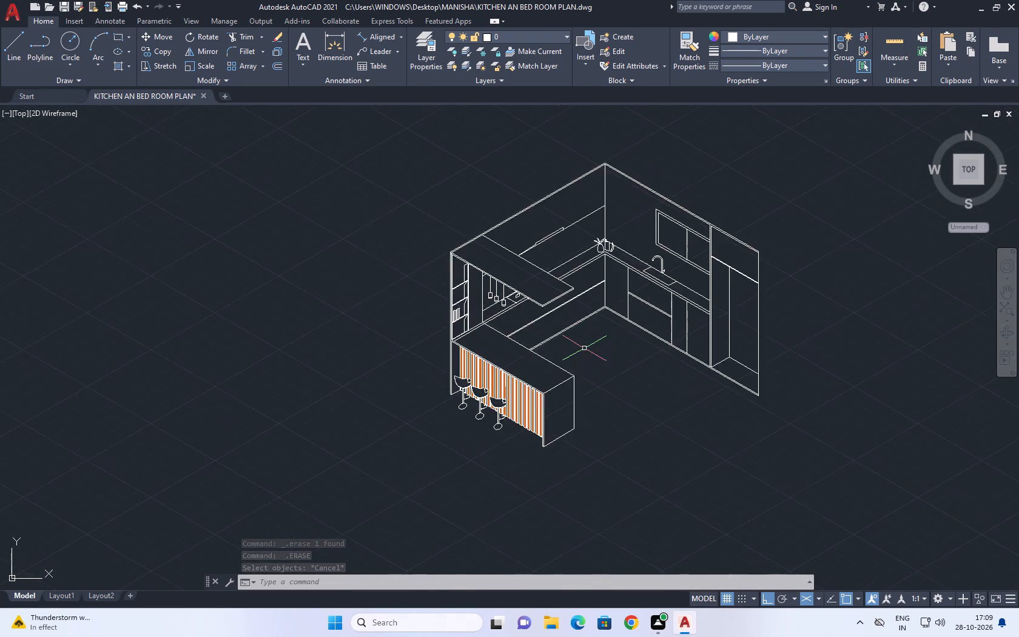
scroll(583, 347, "up", 2)
left_click(635, 229)
middle_click_drag(632, 233, 645, 329)
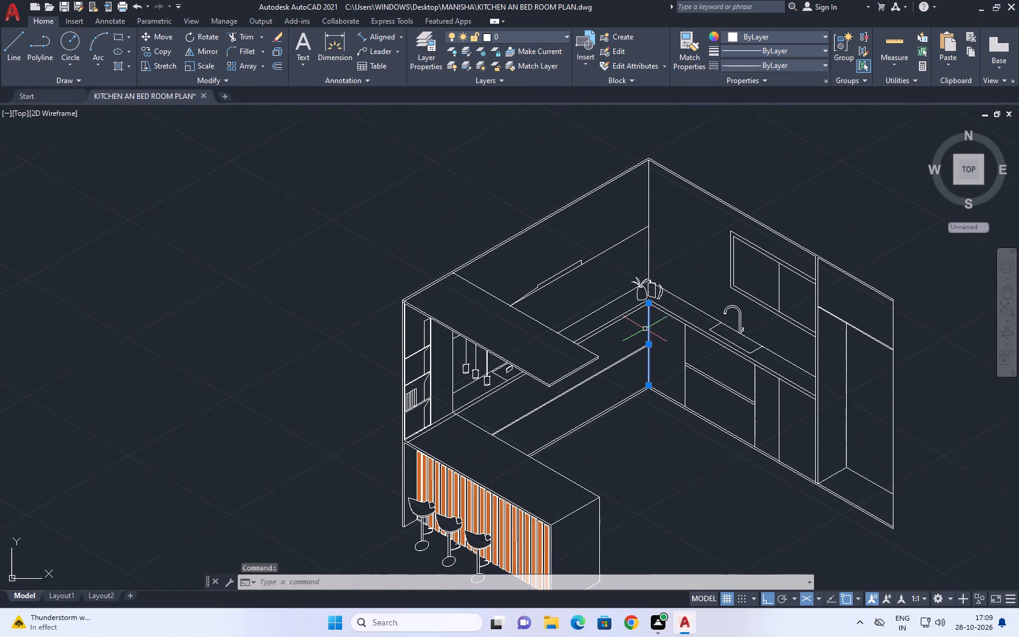
type("CO")
key("space")
scroll(645, 330, "up", 2)
left_click(645, 312)
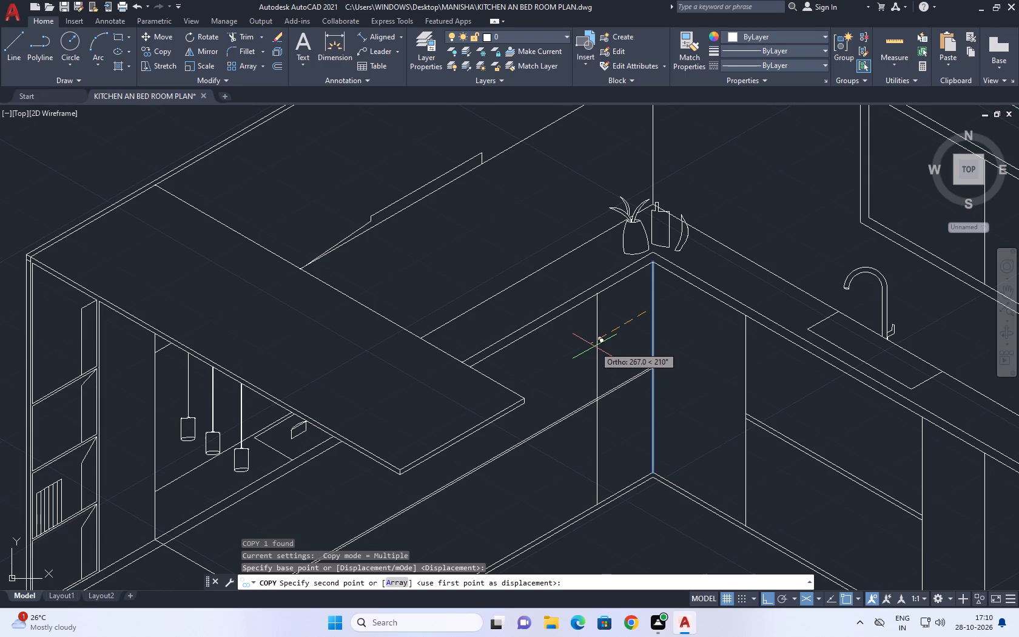
type("300")
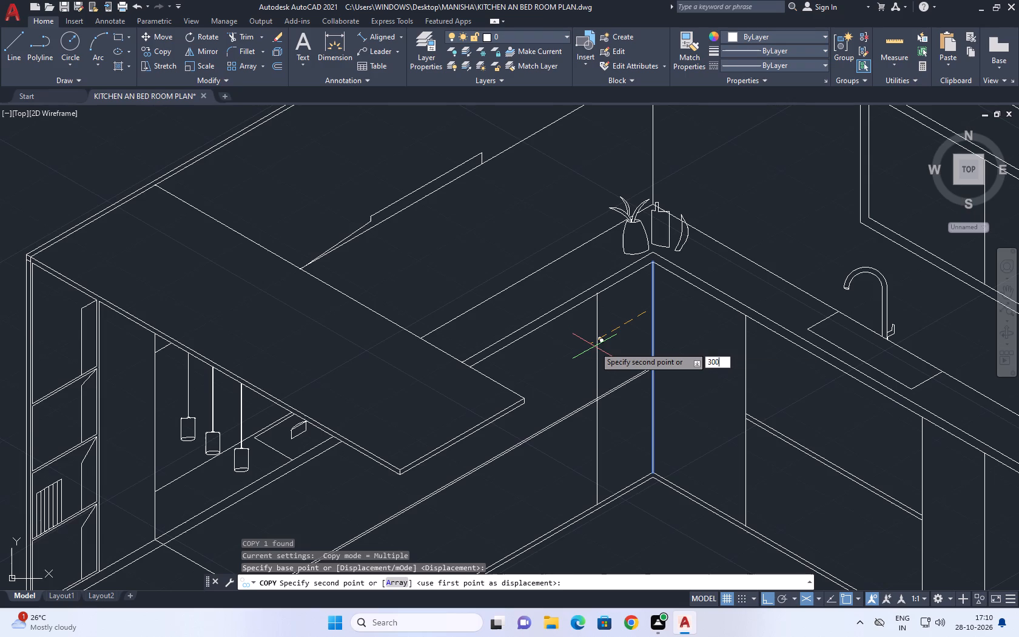
key("Return")
key("Escape")
Trim the double horizontal drawer lines between the inner corner and the copied vertical line.
middle_click_drag(600, 414, 620, 363)
type("TR")
key("space")
left_click(642, 317)
left_click(642, 365)
scroll(633, 355, "down", 3)
key("Escape")
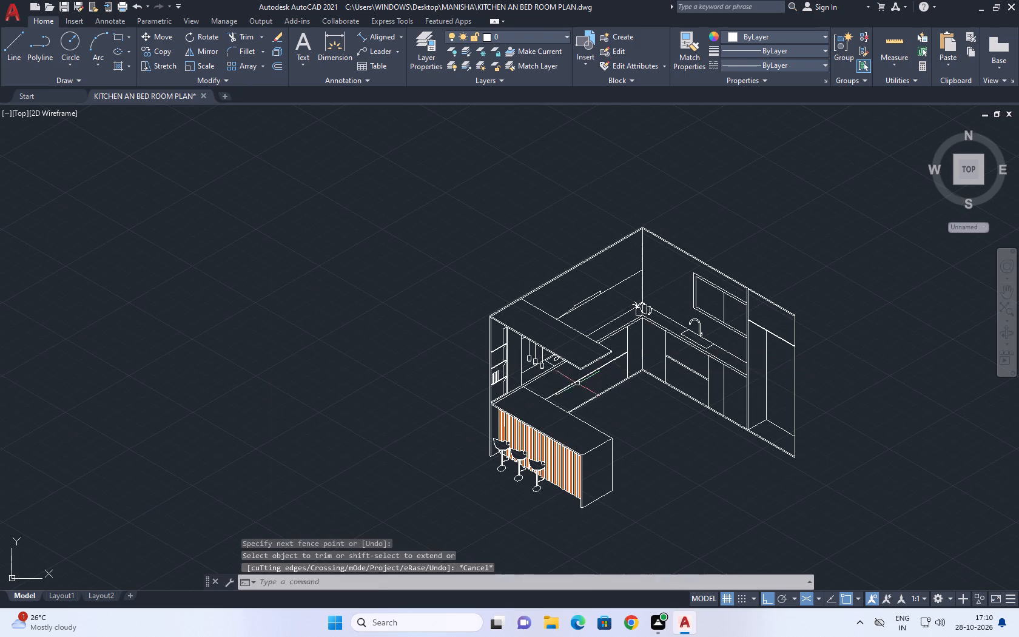
Draw a vertical line in the right isoplane upwards from where the bar-side cabinet base meets the bar countertop, past the overhead canopy.
scroll(574, 395, "up", 2)
middle_click_drag(503, 406, 508, 429)
type("L")
key("space")
scroll(542, 454, "up", 2)
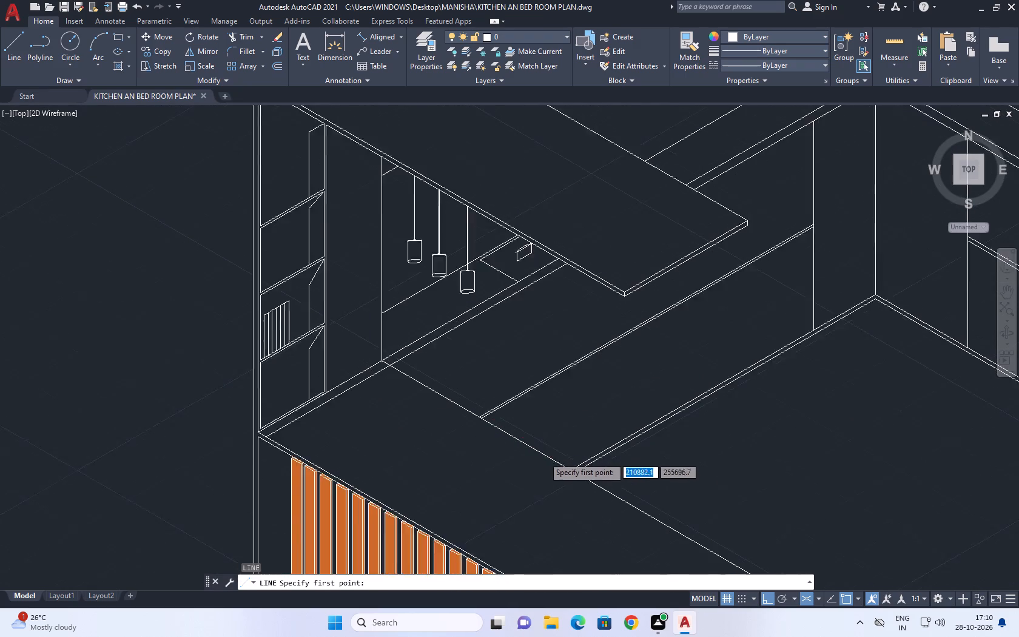
left_click(586, 475)
scroll(559, 359, "down", 4)
middle_click_drag(573, 320, 573, 347)
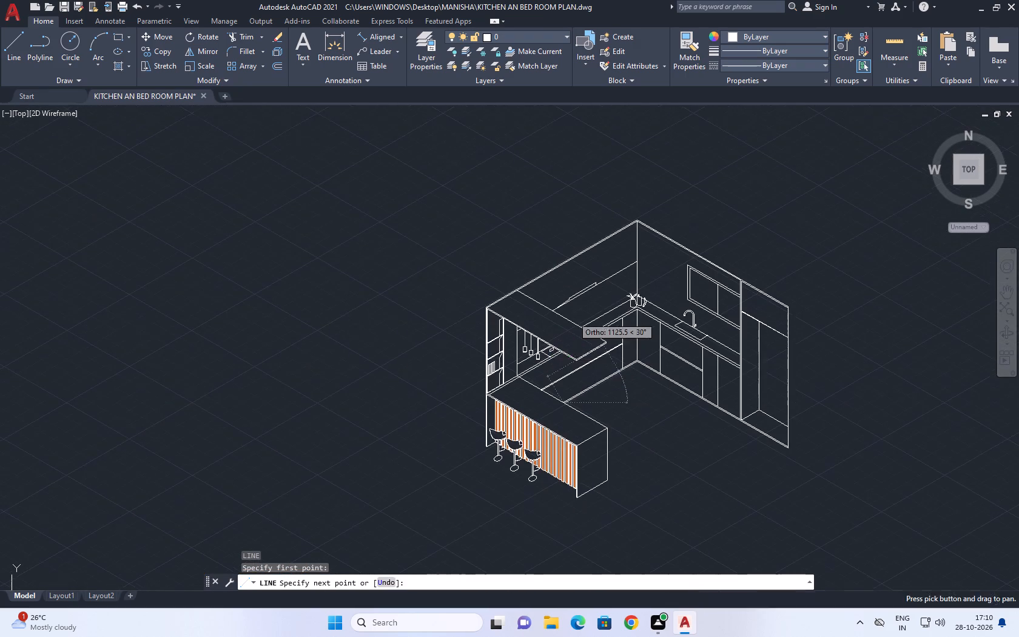
scroll(561, 366, "up", 2)
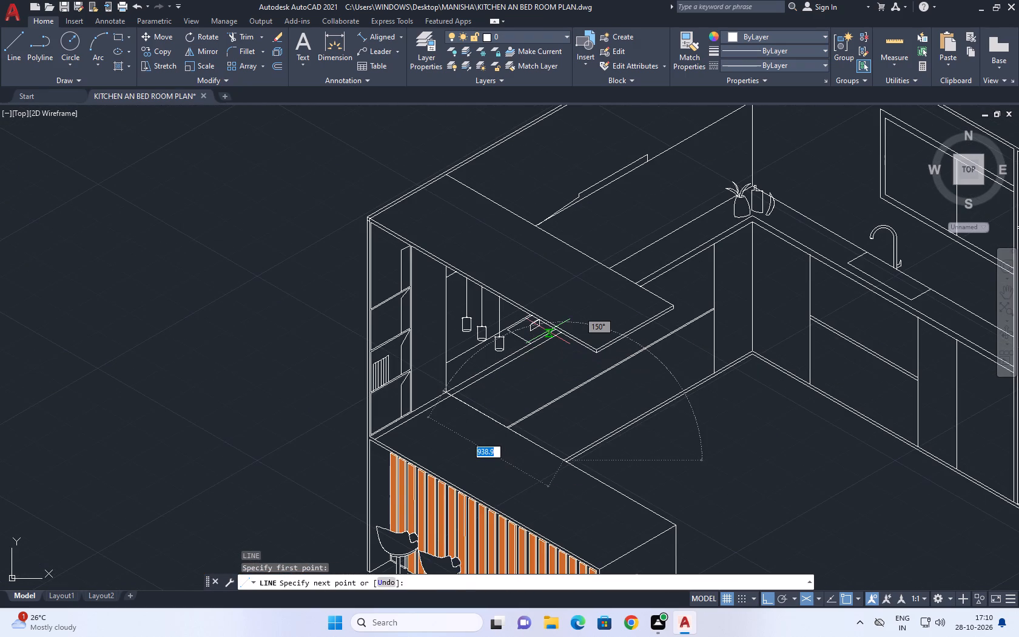
key("F8")
key("F5")
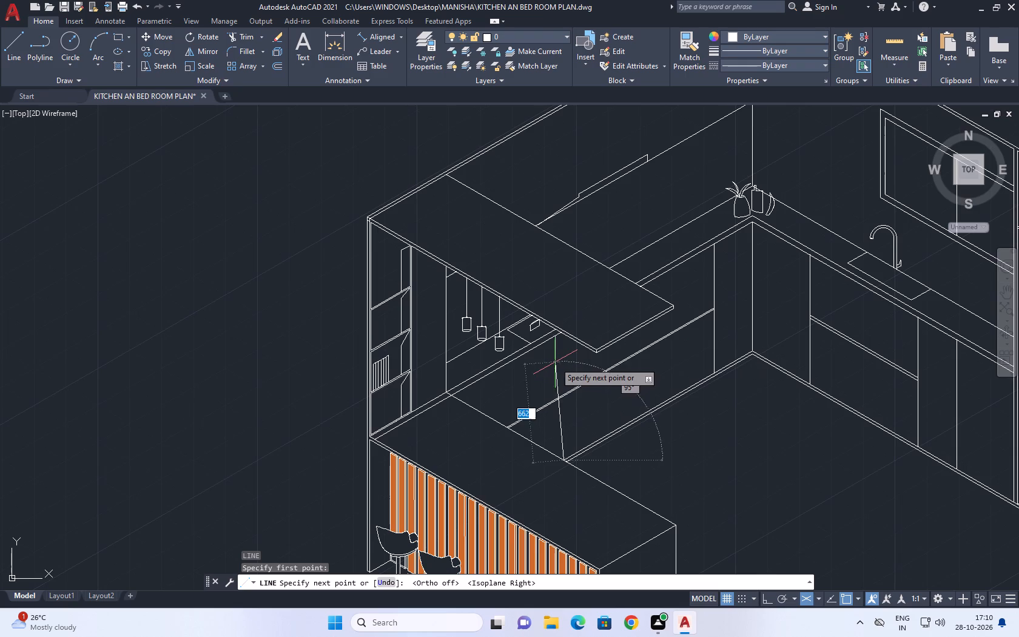
key("F8")
scroll(559, 343, "up", 1)
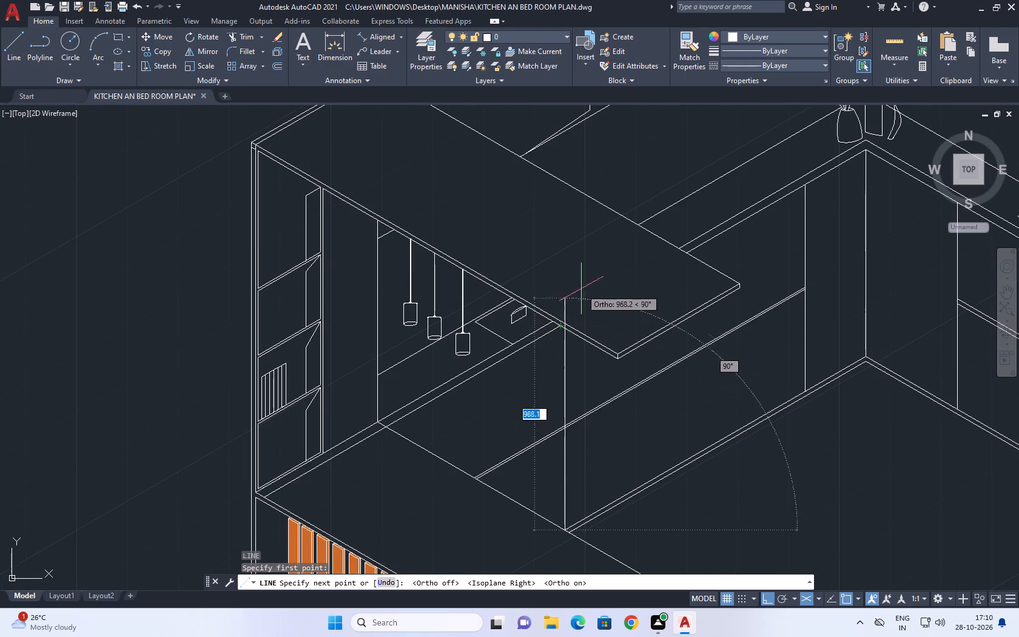
left_click(580, 258)
key("Escape")
Trim the vertical line's upper part where it runs past the counter and over the canopy.
middle_click_drag(523, 309, 559, 336)
scroll(559, 336, "up", 1)
type("TR")
key("space")
scroll(643, 335, "up", 2)
left_click_drag(644, 332, 622, 316)
left_click(511, 217)
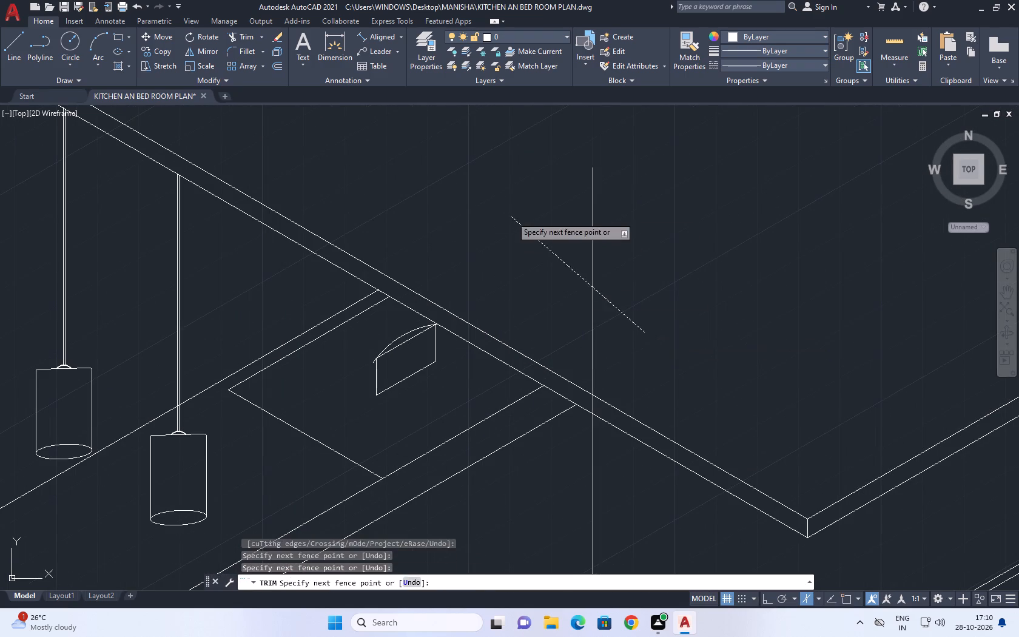
left_click(594, 405)
scroll(643, 220, "down", 6)
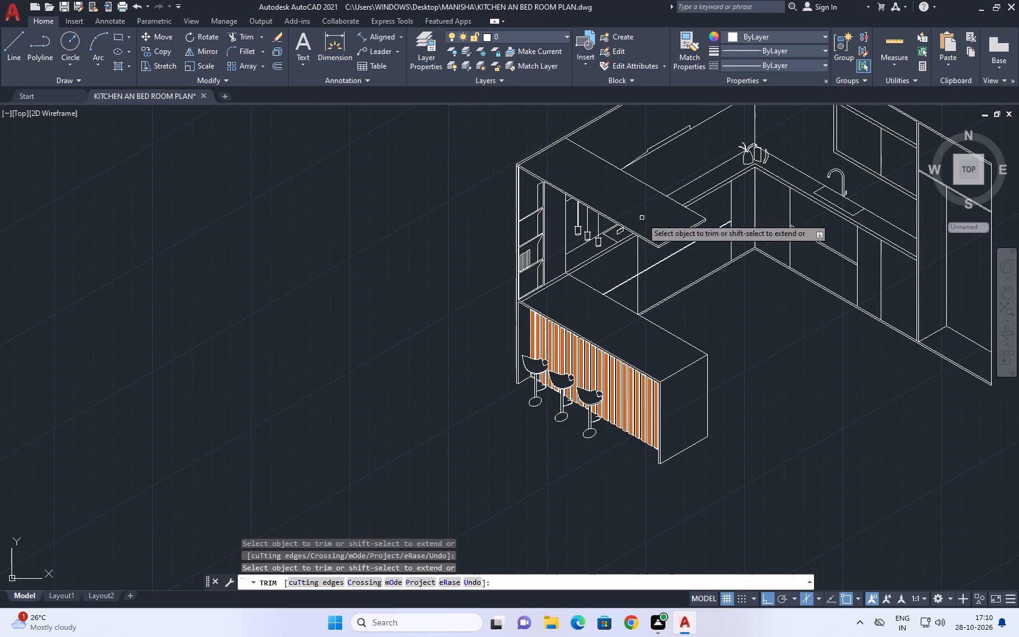
key("space")
Copy the vertical line beside the bar countertop 300 along the cabinet front towards the inner corner.
middle_click_drag(685, 278, 565, 405)
scroll(535, 400, "up", 1)
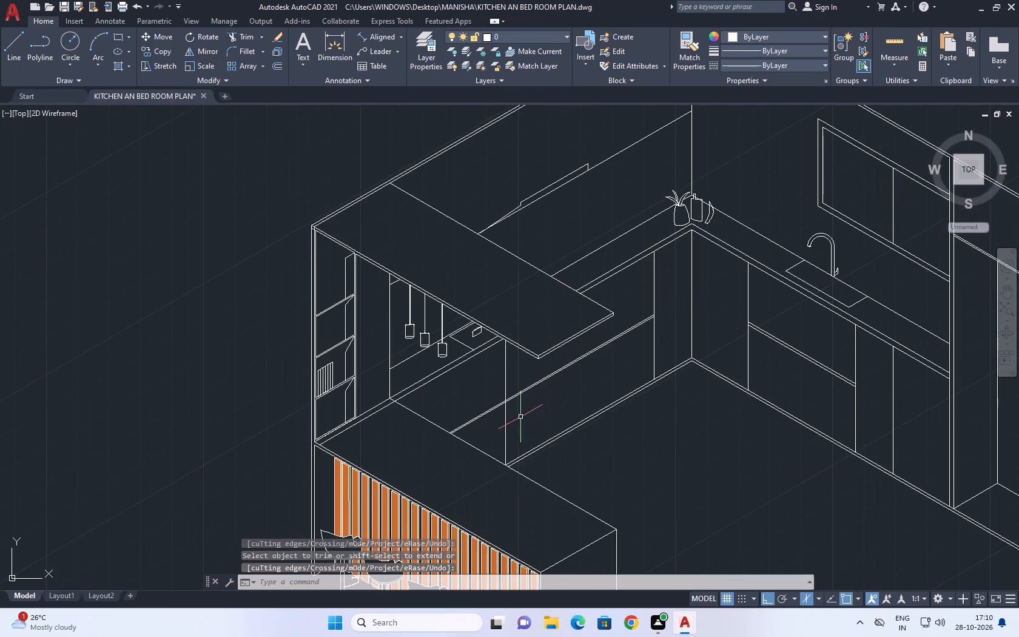
left_click(505, 420)
scroll(510, 415, "up", 1)
middle_click_drag(556, 404, 508, 398)
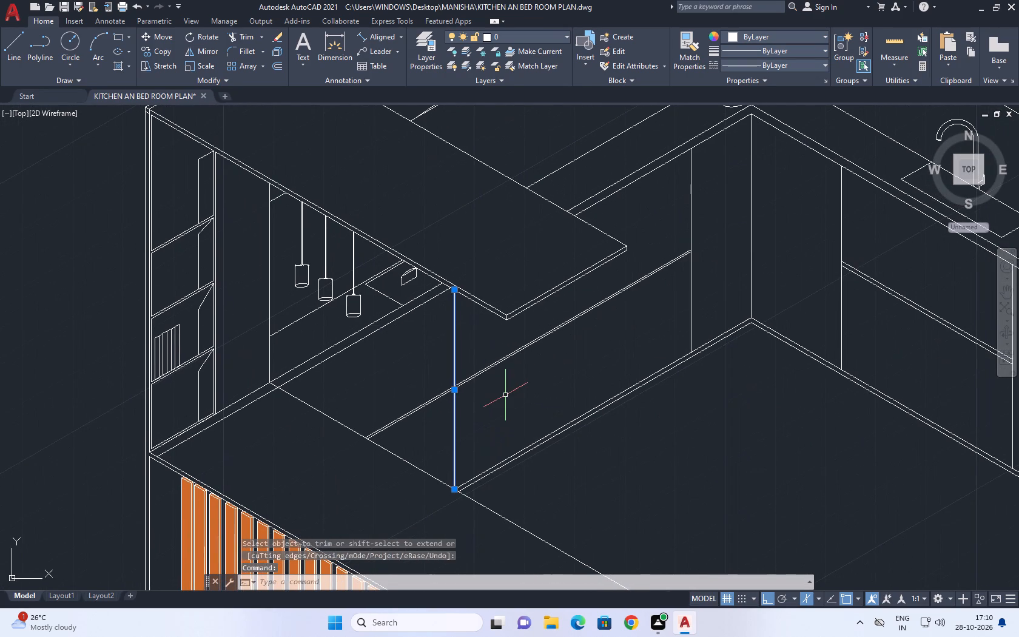
key("c")
key("o")
key("space")
left_click_drag(479, 470, 501, 457)
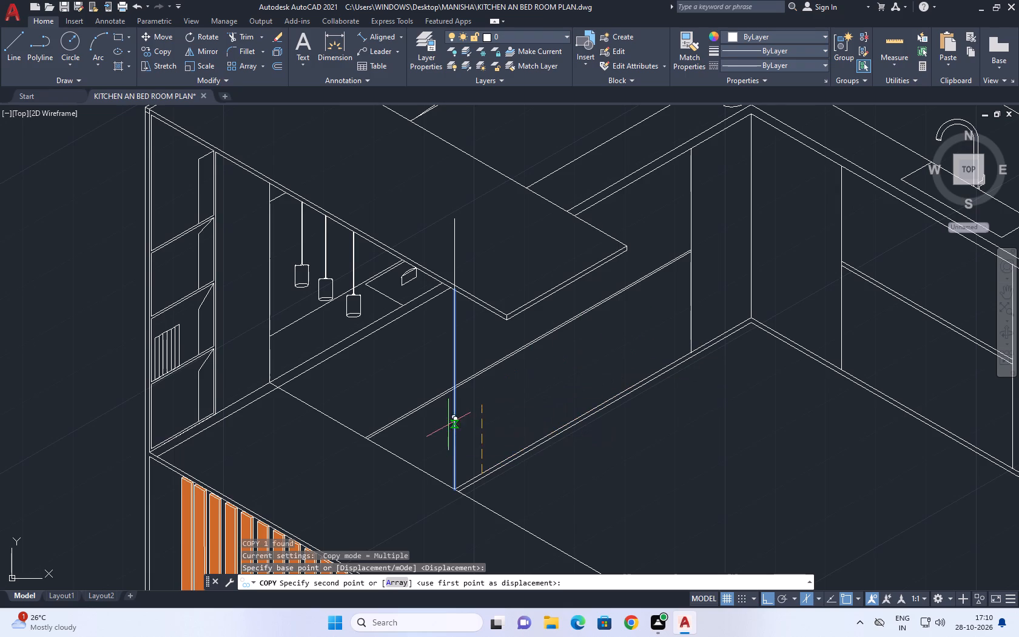
type("300")
key("Return")
key("Escape")
middle_click_drag(515, 363, 476, 387)
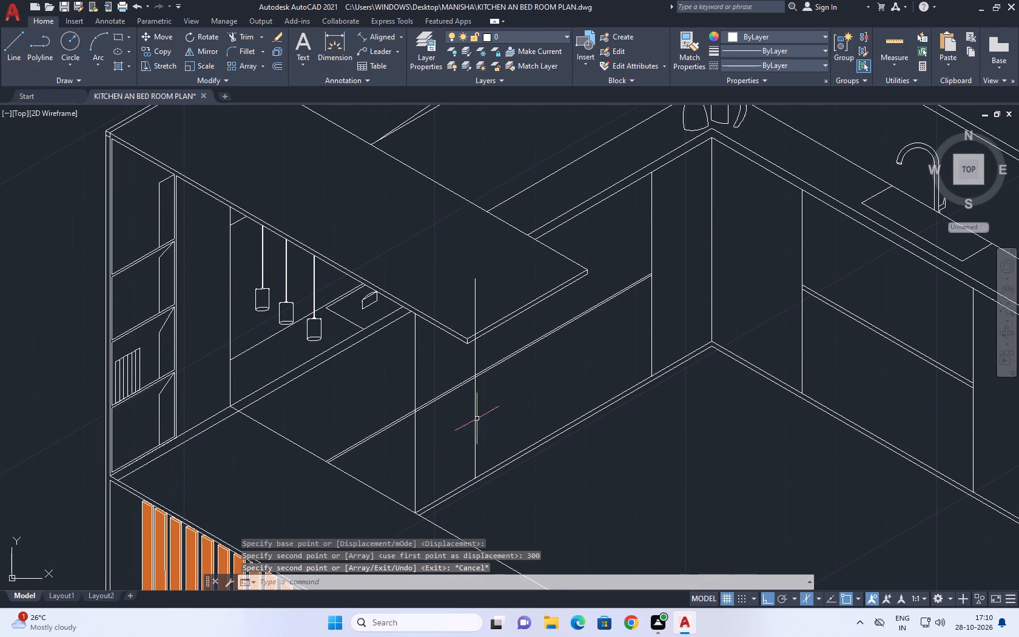
Trim the double horizontal drawer lines between the bar countertop and the second vertical line.
type("TR")
key("space")
left_click(441, 384)
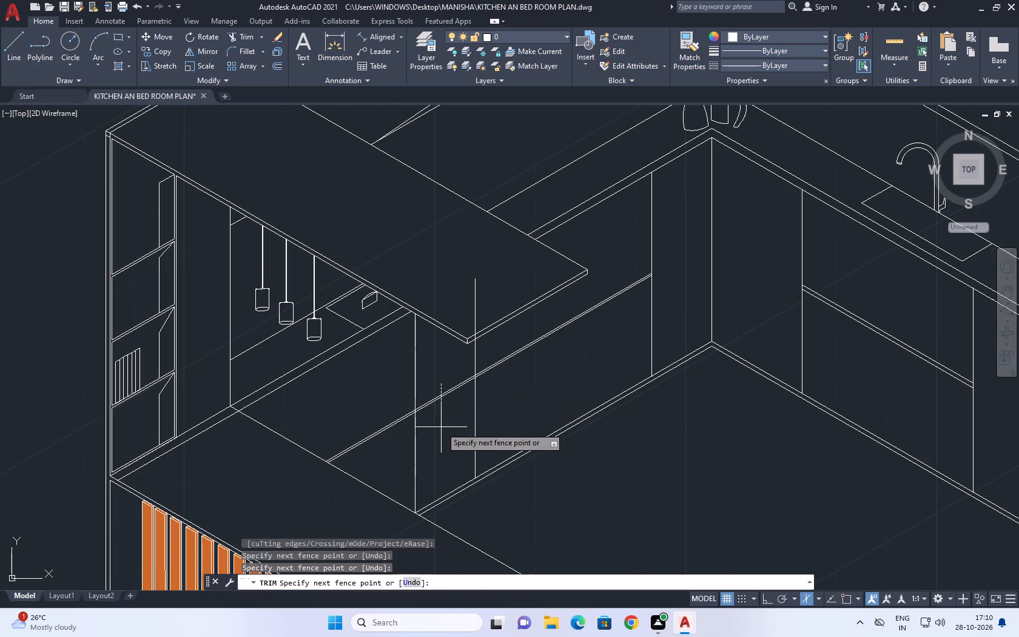
left_click(441, 433)
left_click_drag(374, 434, 375, 440)
left_click(380, 447)
left_click(365, 419)
key("Escape")
middle_click_drag(484, 392, 482, 401)
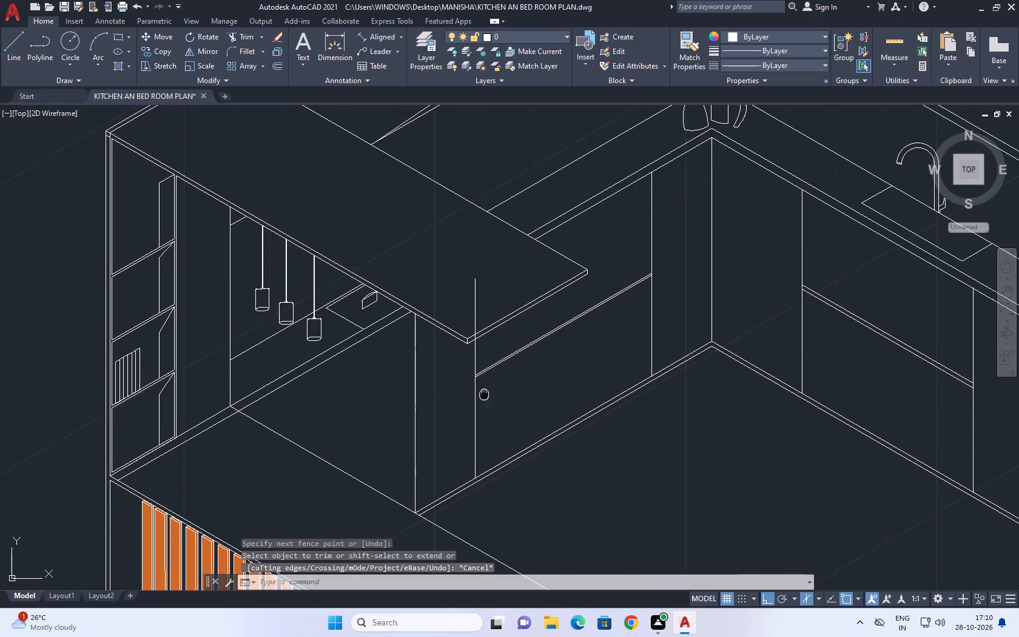
middle_click_drag(482, 401, 480, 406)
left_click(486, 428)
left_click(452, 435)
key("Escape")
Trim the copied vertical line's upper end back to the lower edge of the overhead canopy.
key("t")
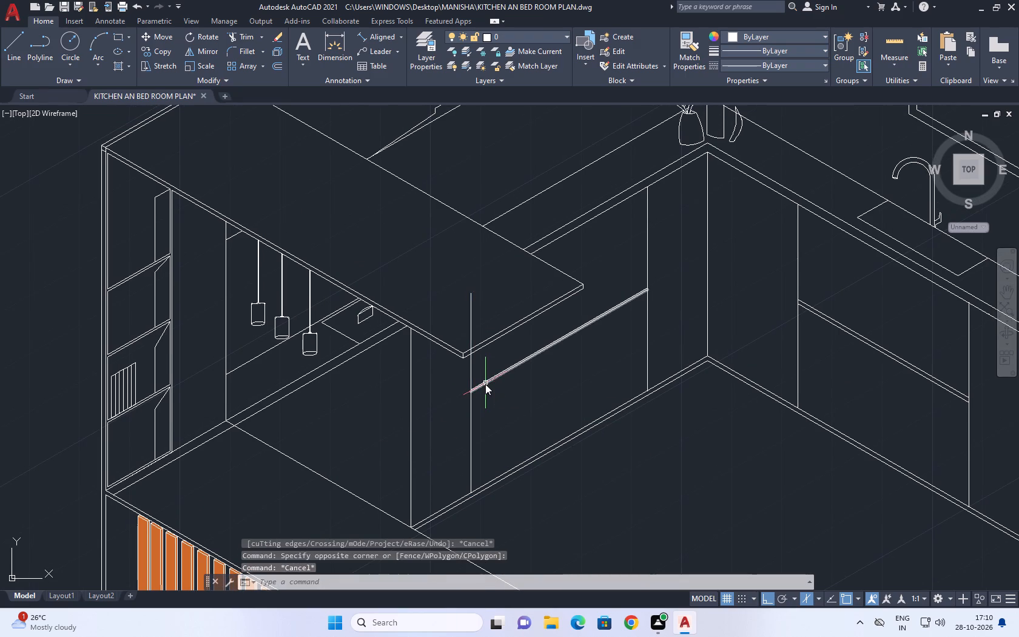
key("r")
key("space")
left_click(485, 309)
left_click(463, 314)
scroll(473, 342, "up", 2)
left_click(465, 369)
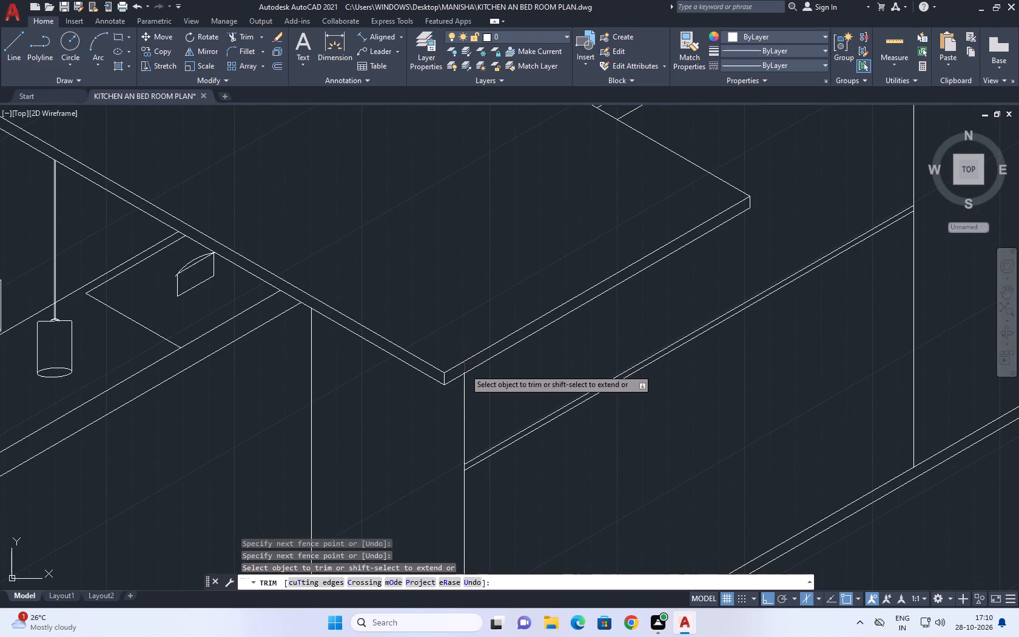
scroll(522, 348, "down", 3)
key("Escape")
middle_click_drag(549, 385, 514, 409)
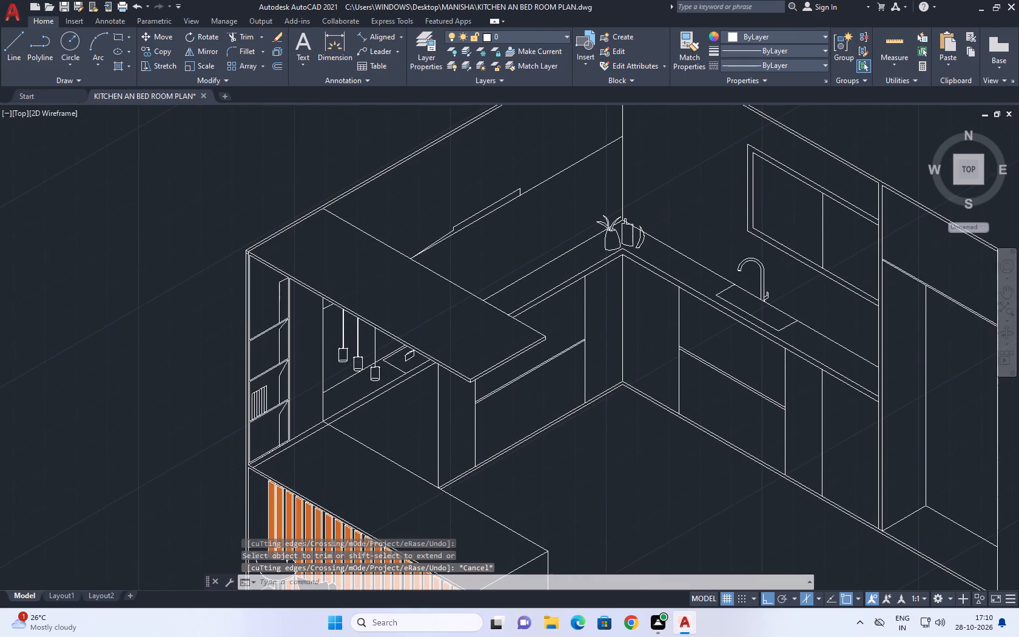
Erase the original vertical line where the cabinet front meets the bar countertop.
middle_click_drag(467, 417, 469, 425)
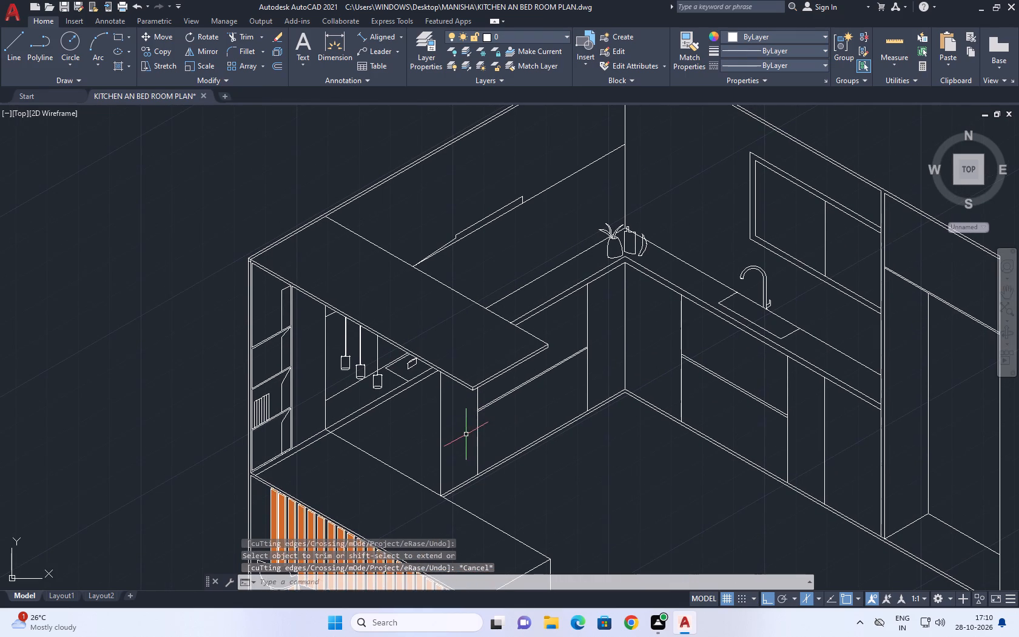
middle_click_drag(532, 405, 498, 378)
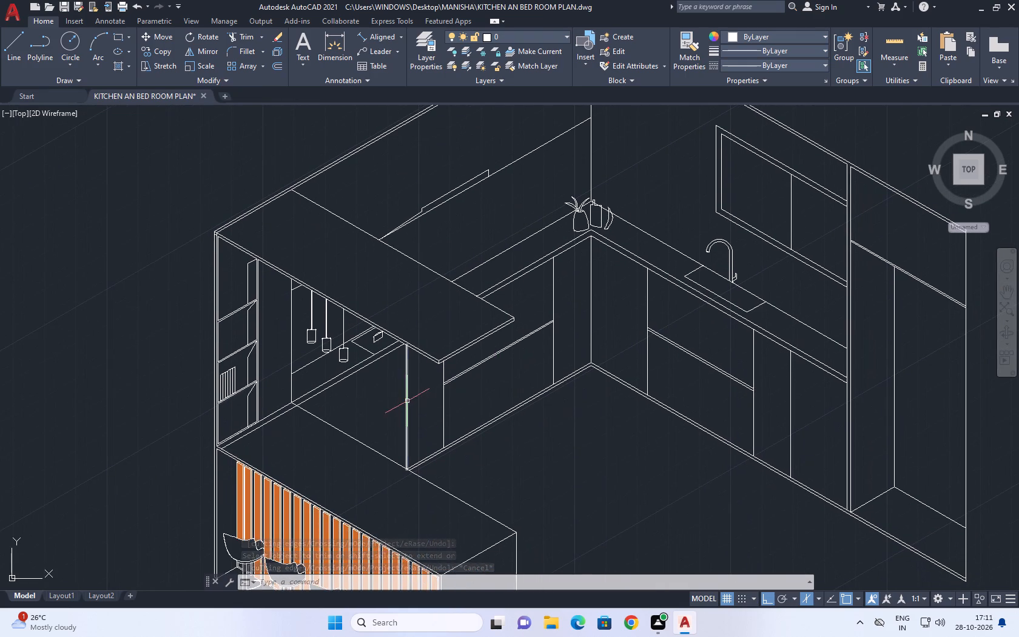
left_click(407, 401)
key("Delete")
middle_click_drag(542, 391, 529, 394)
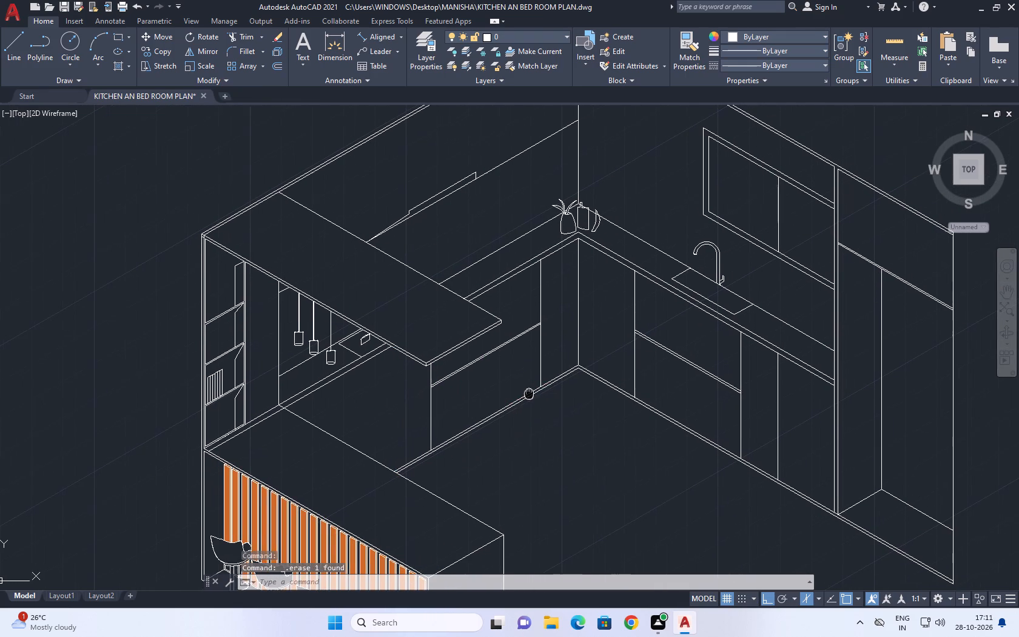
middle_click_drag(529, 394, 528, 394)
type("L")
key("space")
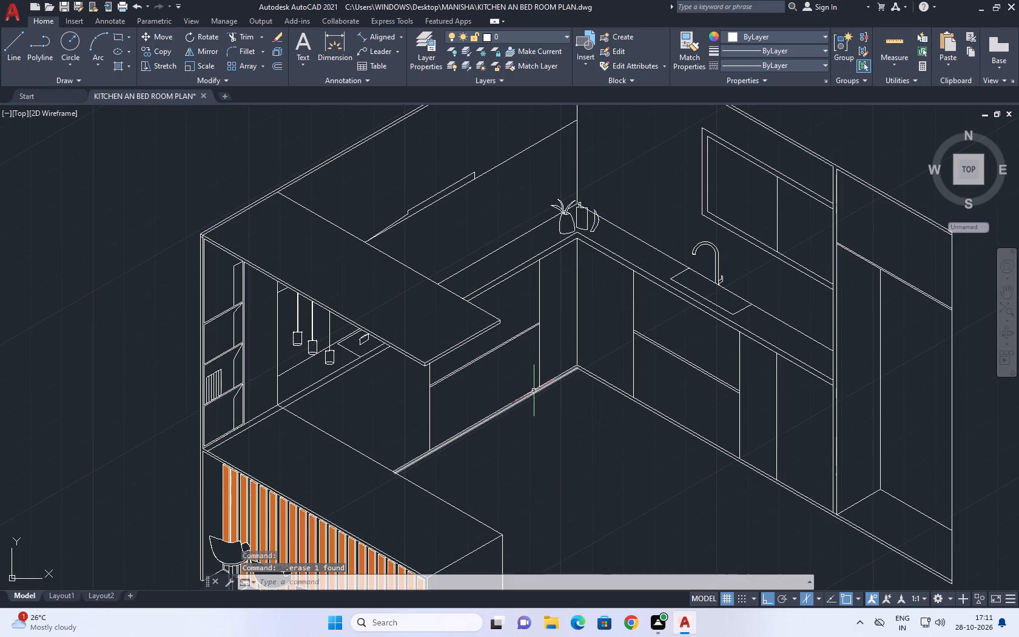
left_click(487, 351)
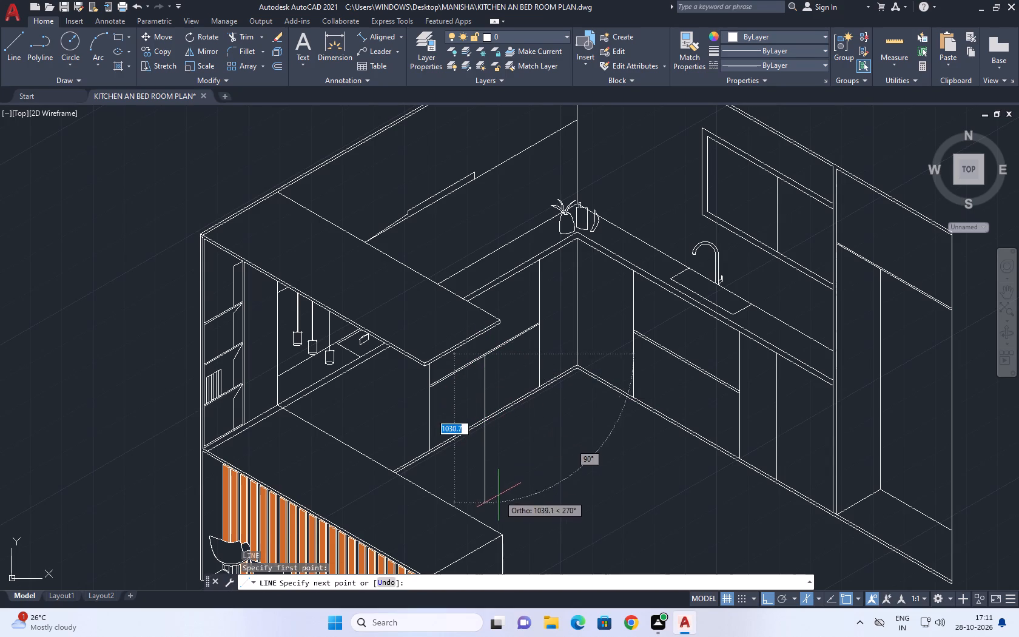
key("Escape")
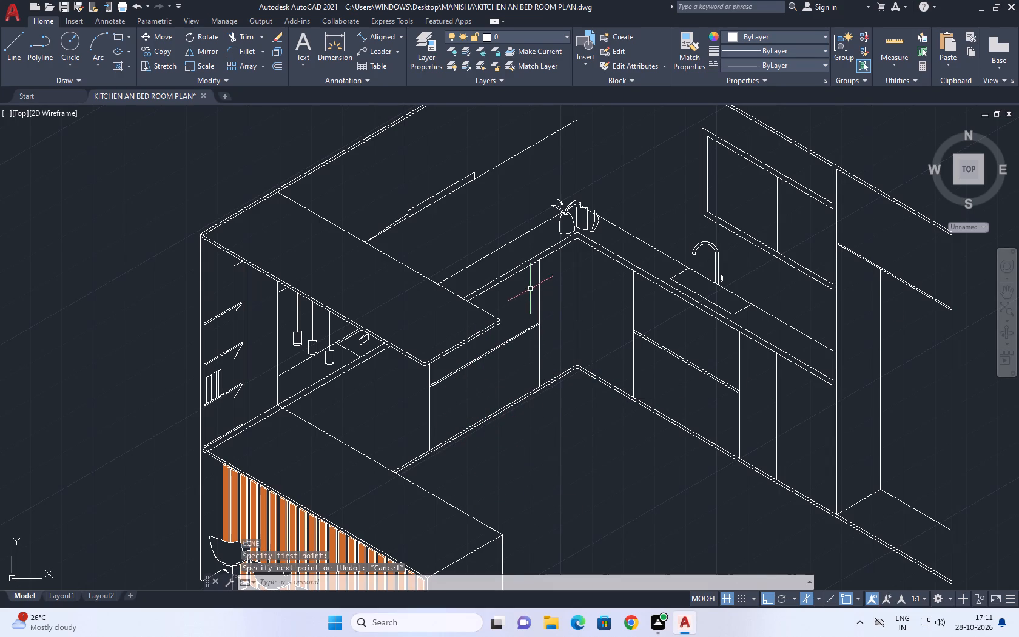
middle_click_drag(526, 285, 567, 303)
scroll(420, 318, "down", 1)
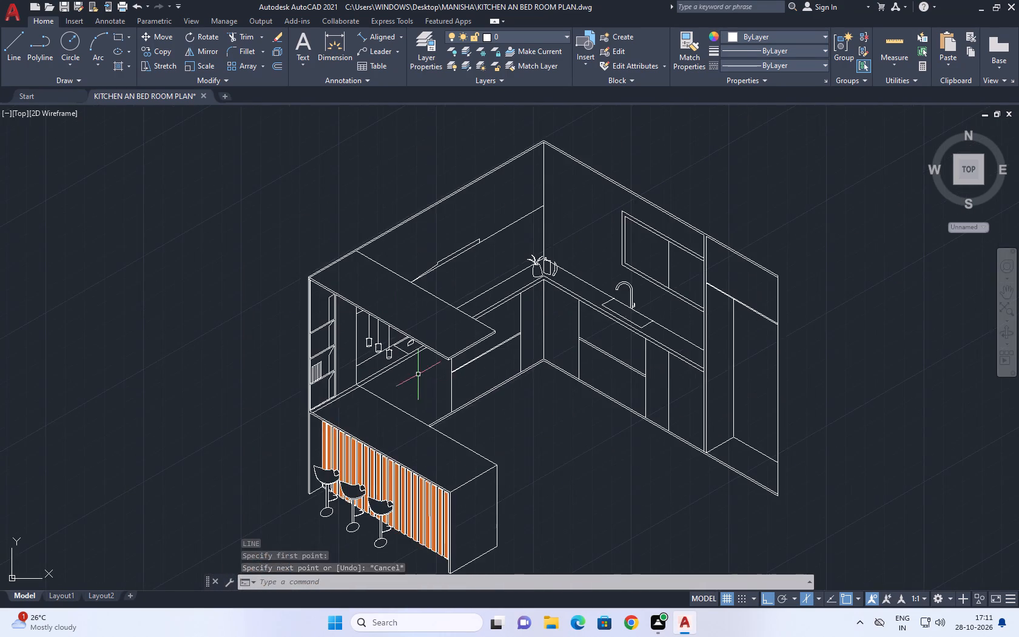
Examine the bar counter, the base cabinets and the overall isometric kitchen drawing.
scroll(408, 332, "up", 5)
middle_click_drag(450, 441, 444, 318)
scroll(425, 334, "up", 3)
scroll(468, 234, "up", 1)
scroll(497, 190, "up", 1)
scroll(469, 241, "up", 1)
scroll(485, 194, "up", 3)
scroll(554, 274, "down", 3)
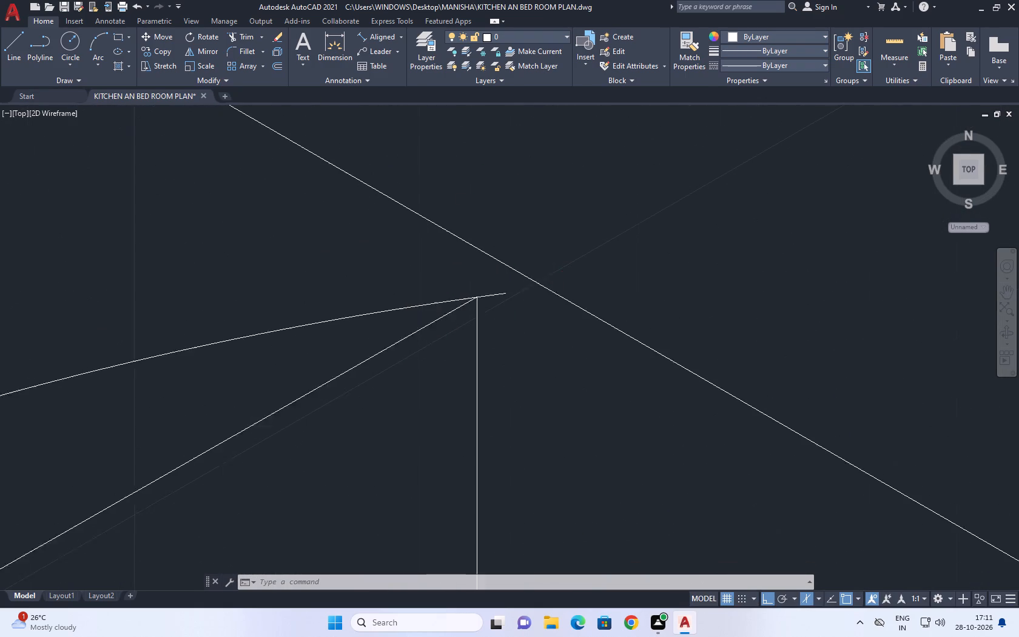
scroll(554, 274, "down", 11)
middle_click_drag(649, 326, 520, 309)
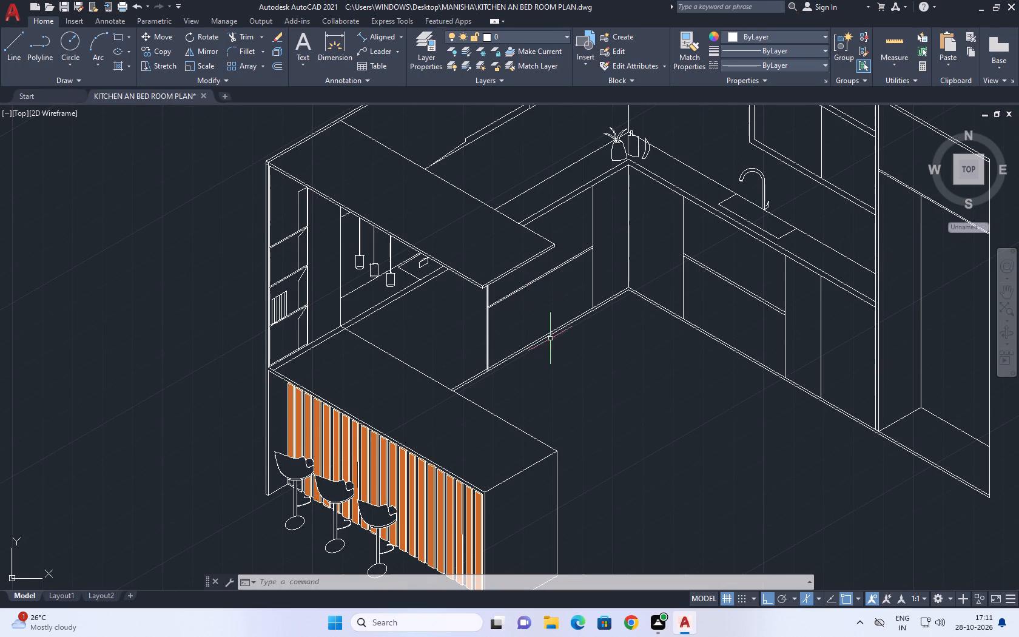
scroll(522, 345, "down", 1)
middle_click_drag(605, 344, 531, 337)
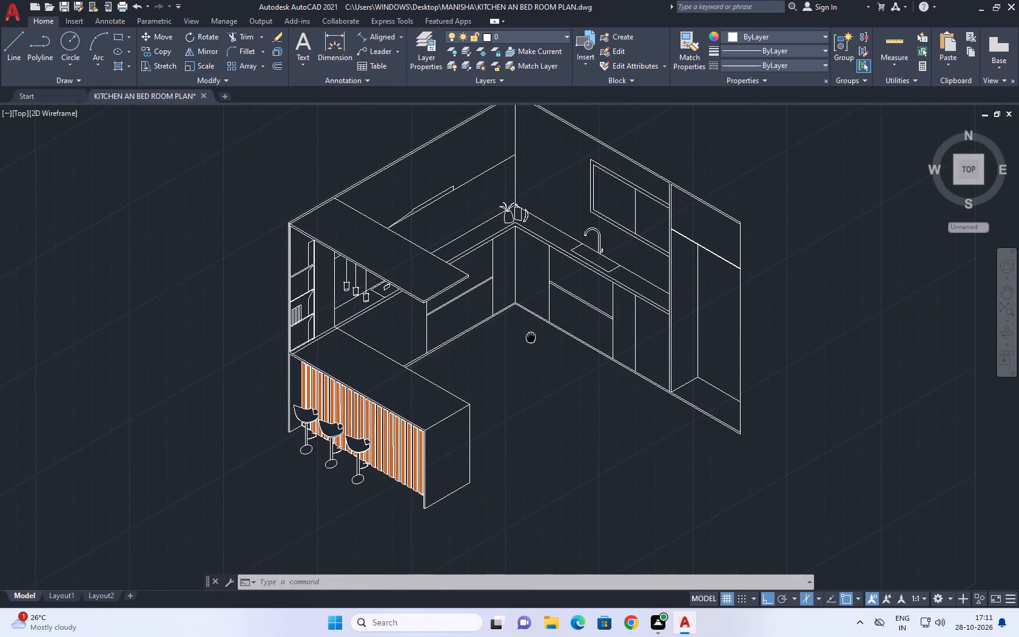
middle_click_drag(531, 337, 529, 337)
middle_click_drag(627, 302, 573, 322)
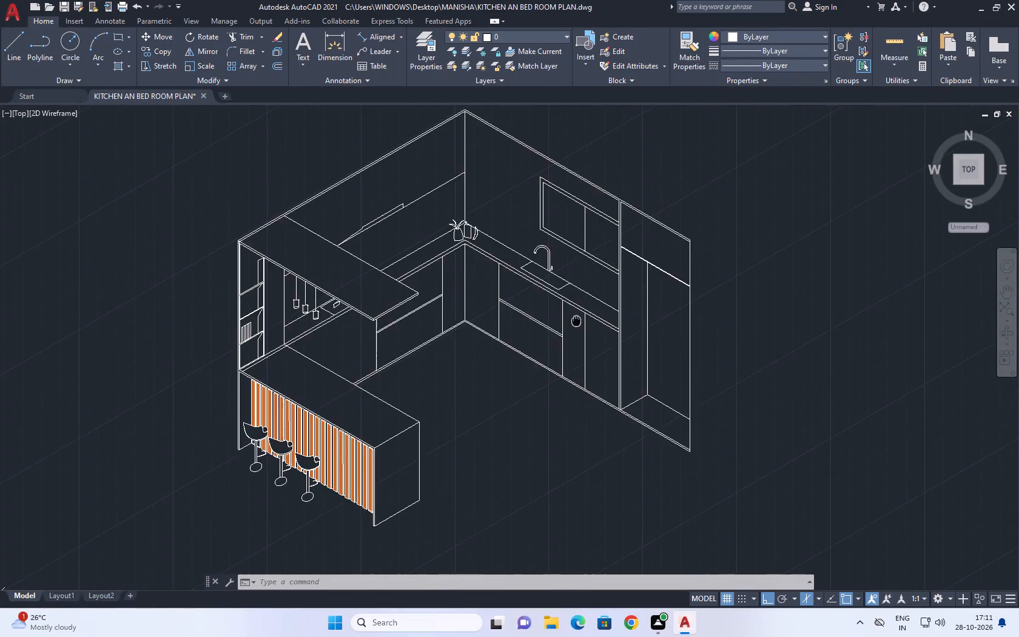
middle_click_drag(573, 322, 403, 329)
scroll(464, 328, "down", 4)
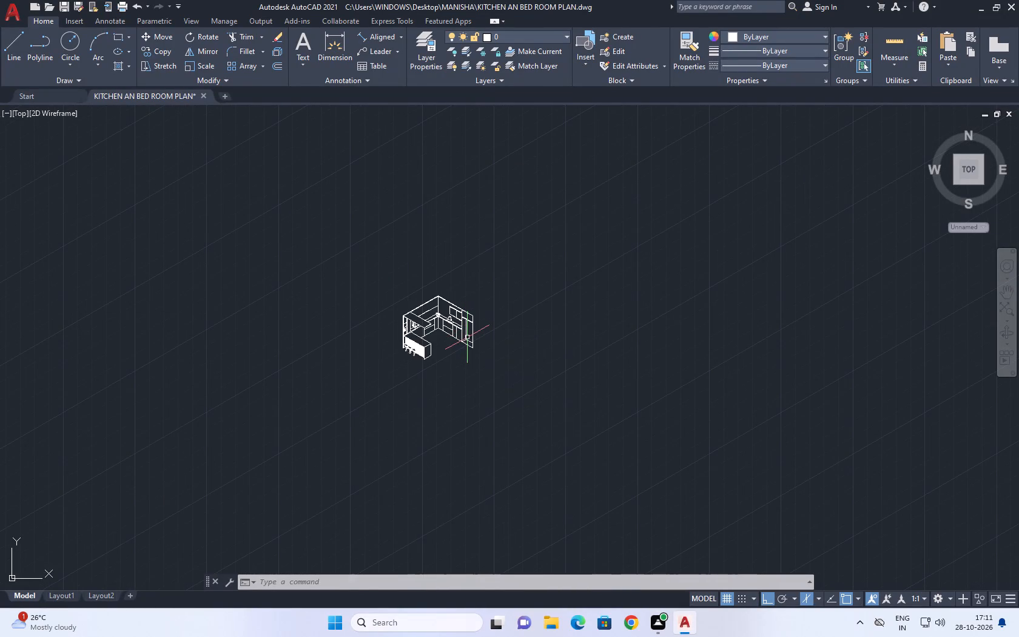
scroll(363, 319, "up", 1)
scroll(483, 336, "up", 3)
middle_click_drag(608, 345, 378, 296)
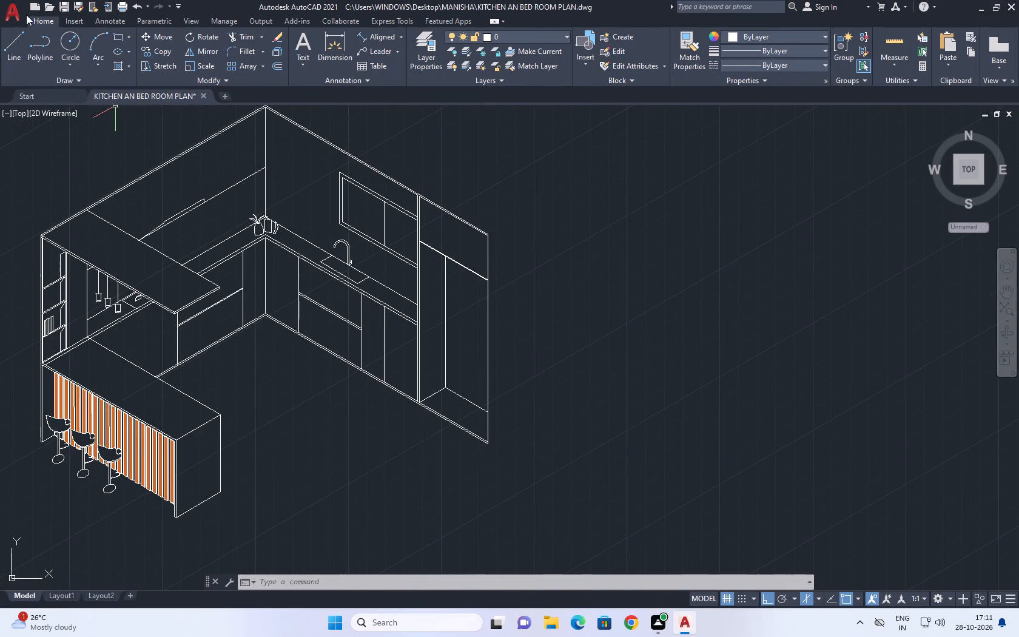
Save the drawing as KITCHEN AN BED ROOM PLAN in AutoCAD 2018 format, replacing the existing file in the MANISHA folder.
left_click(14, 13)
left_click(57, 160)
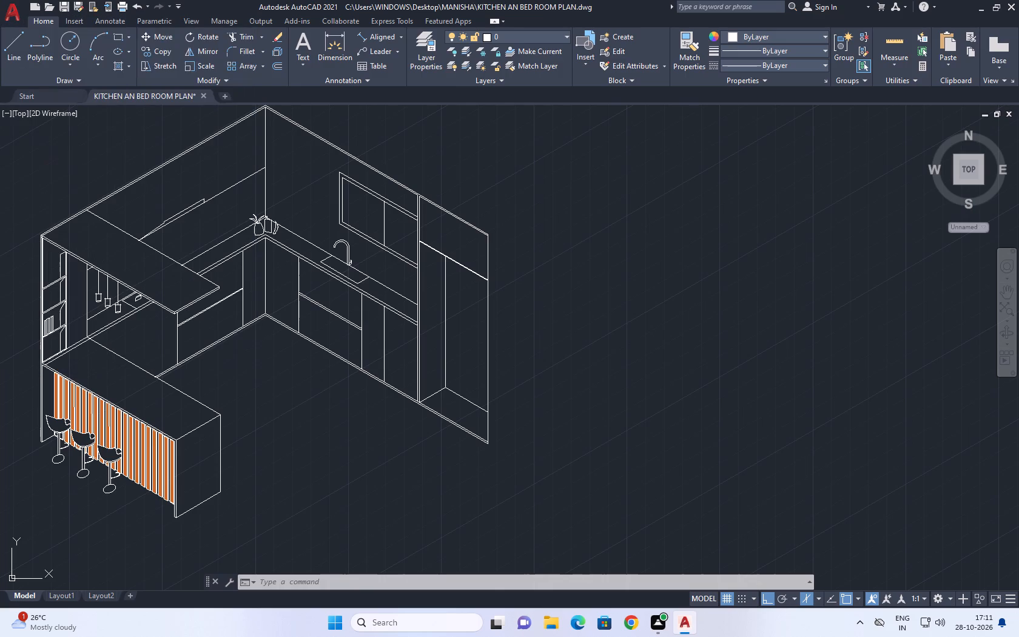
left_click(671, 418)
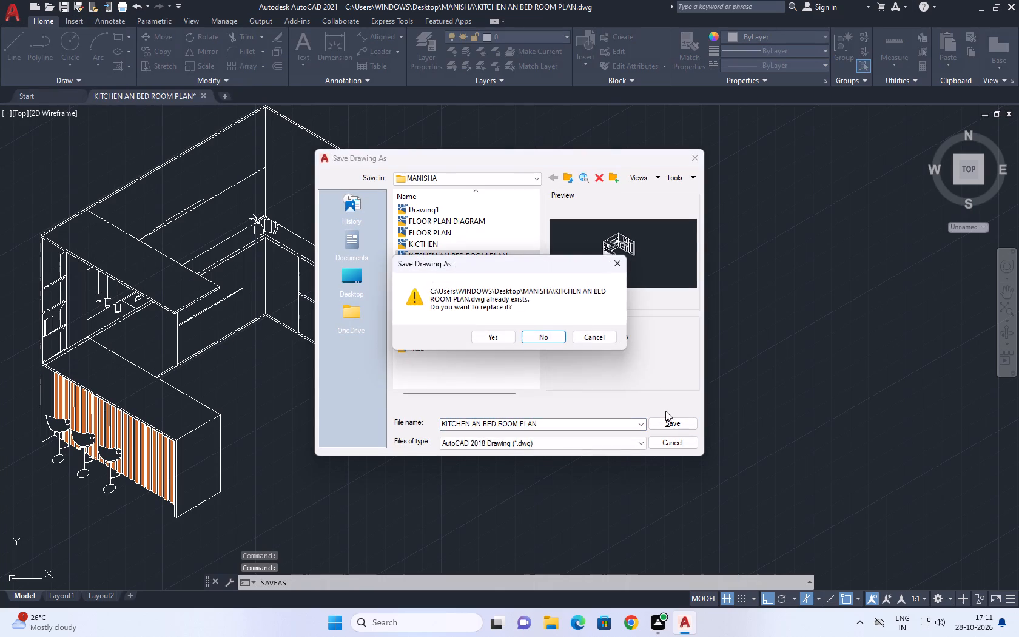
left_click(496, 336)
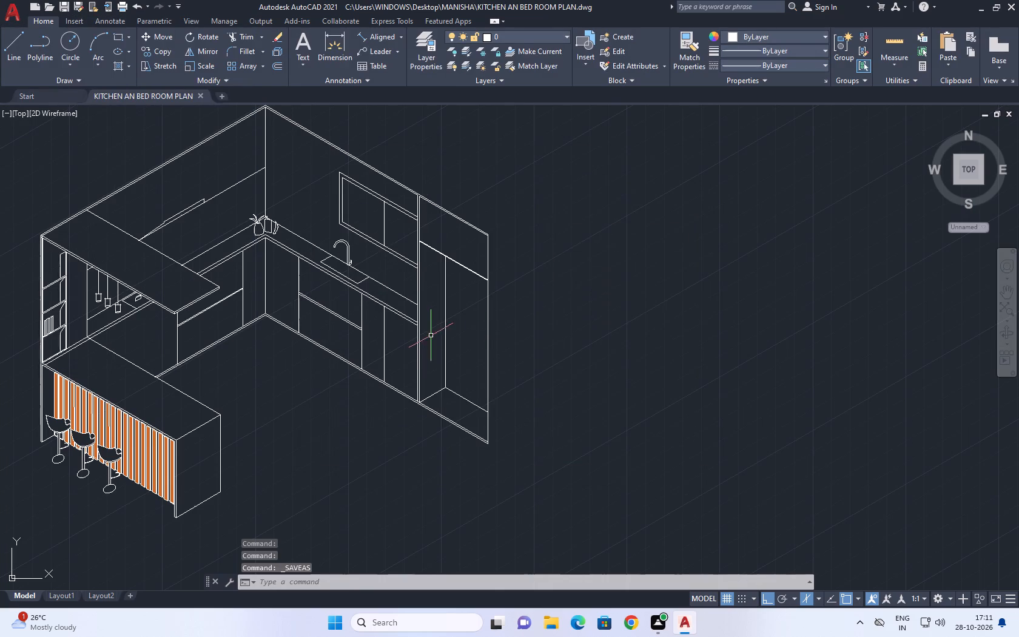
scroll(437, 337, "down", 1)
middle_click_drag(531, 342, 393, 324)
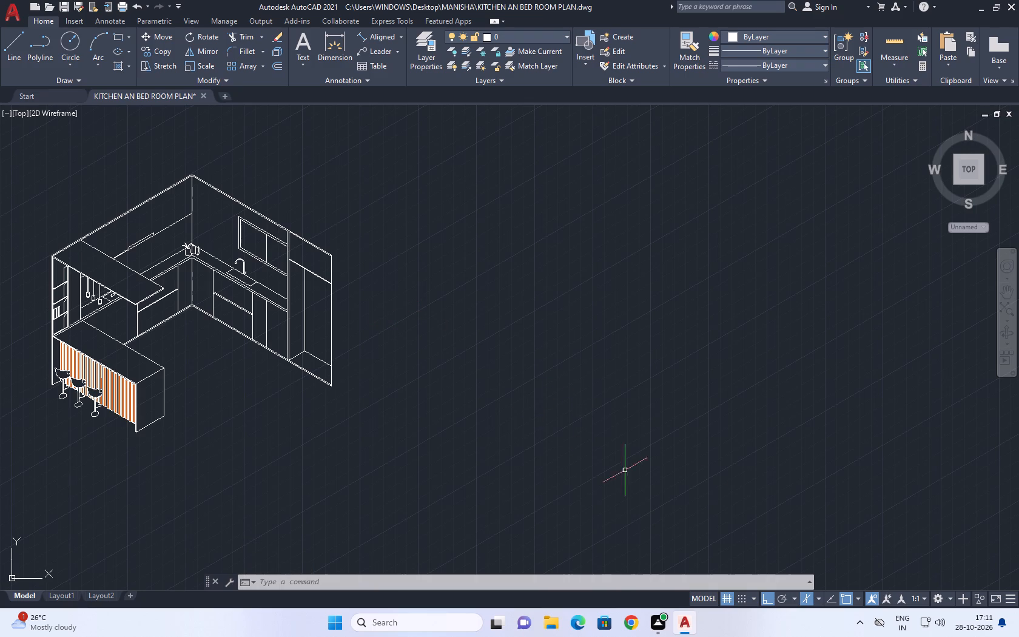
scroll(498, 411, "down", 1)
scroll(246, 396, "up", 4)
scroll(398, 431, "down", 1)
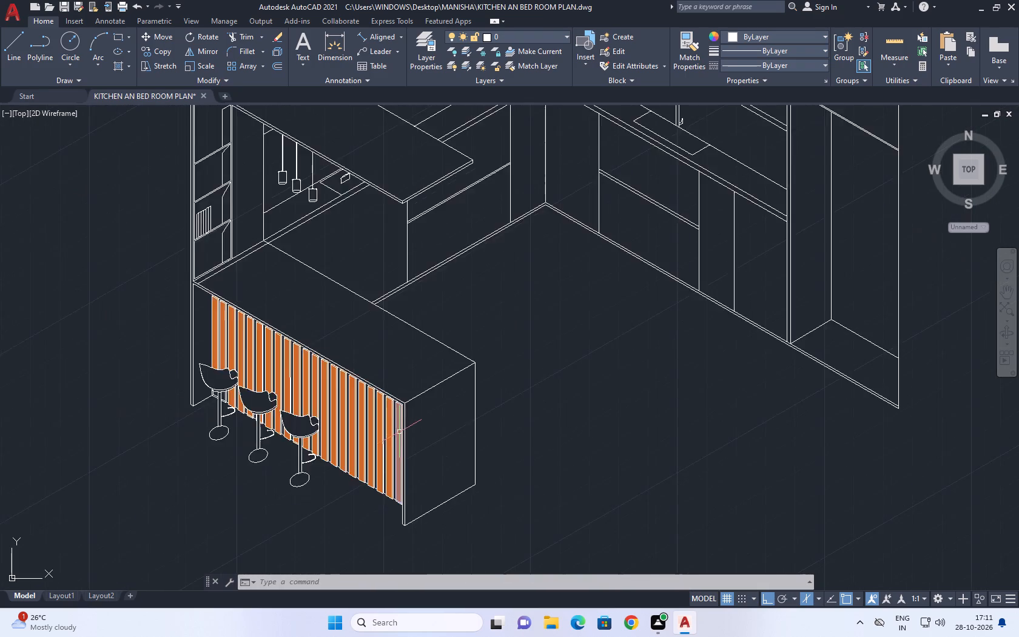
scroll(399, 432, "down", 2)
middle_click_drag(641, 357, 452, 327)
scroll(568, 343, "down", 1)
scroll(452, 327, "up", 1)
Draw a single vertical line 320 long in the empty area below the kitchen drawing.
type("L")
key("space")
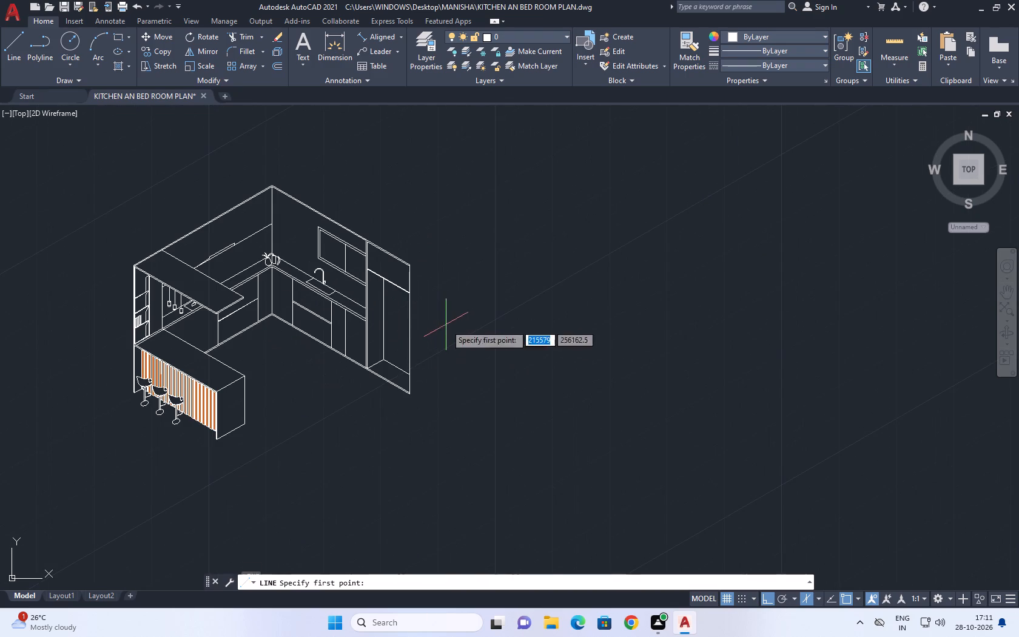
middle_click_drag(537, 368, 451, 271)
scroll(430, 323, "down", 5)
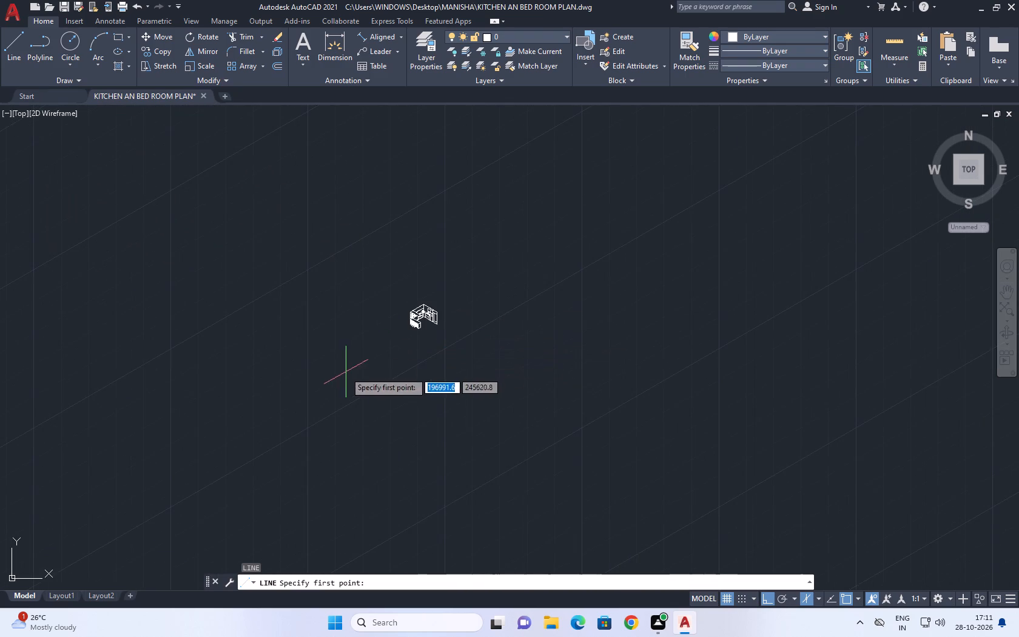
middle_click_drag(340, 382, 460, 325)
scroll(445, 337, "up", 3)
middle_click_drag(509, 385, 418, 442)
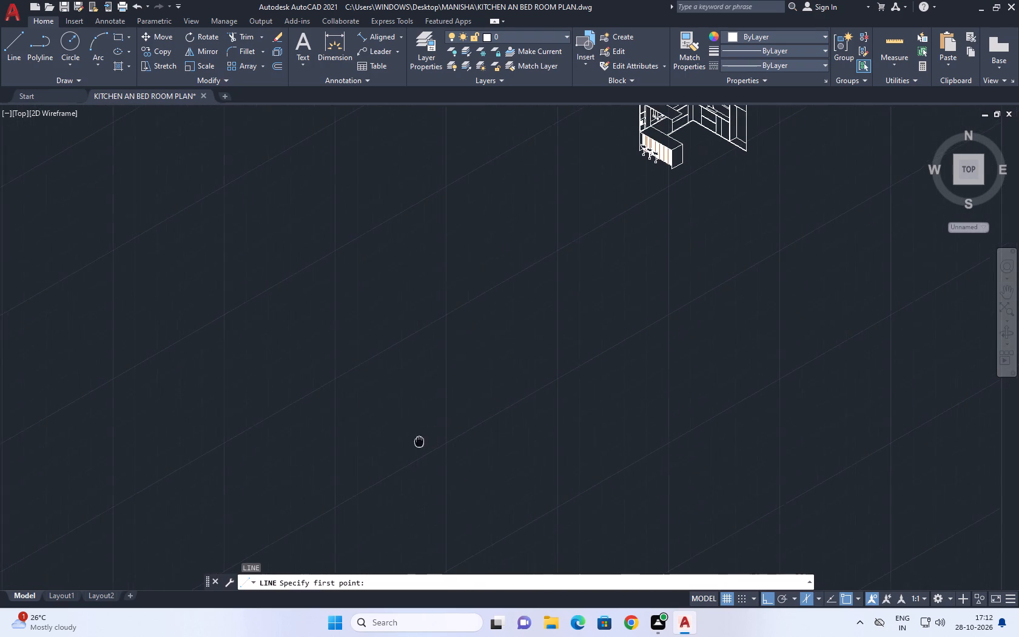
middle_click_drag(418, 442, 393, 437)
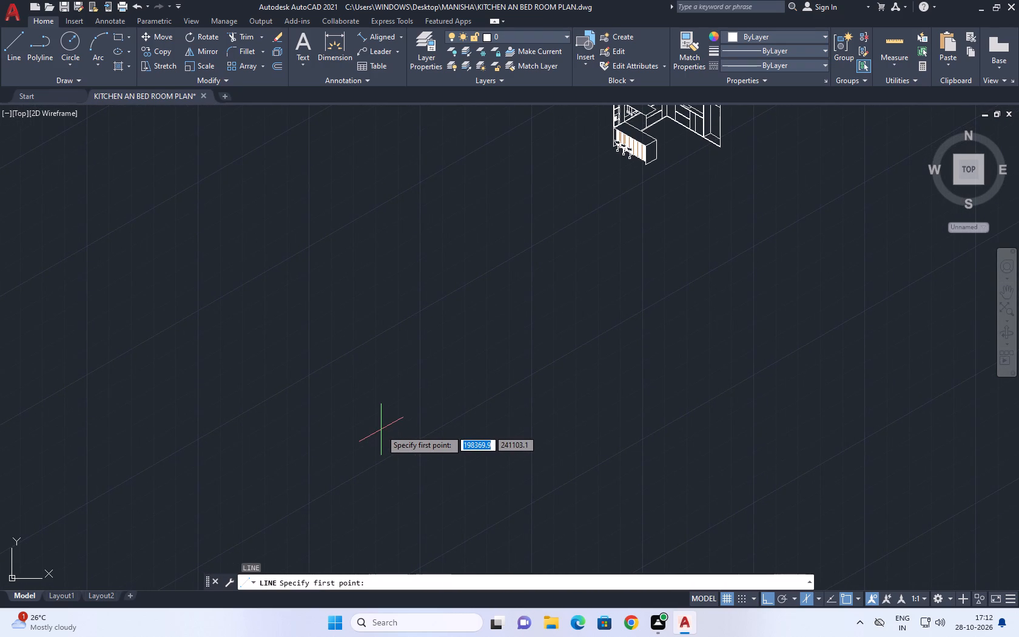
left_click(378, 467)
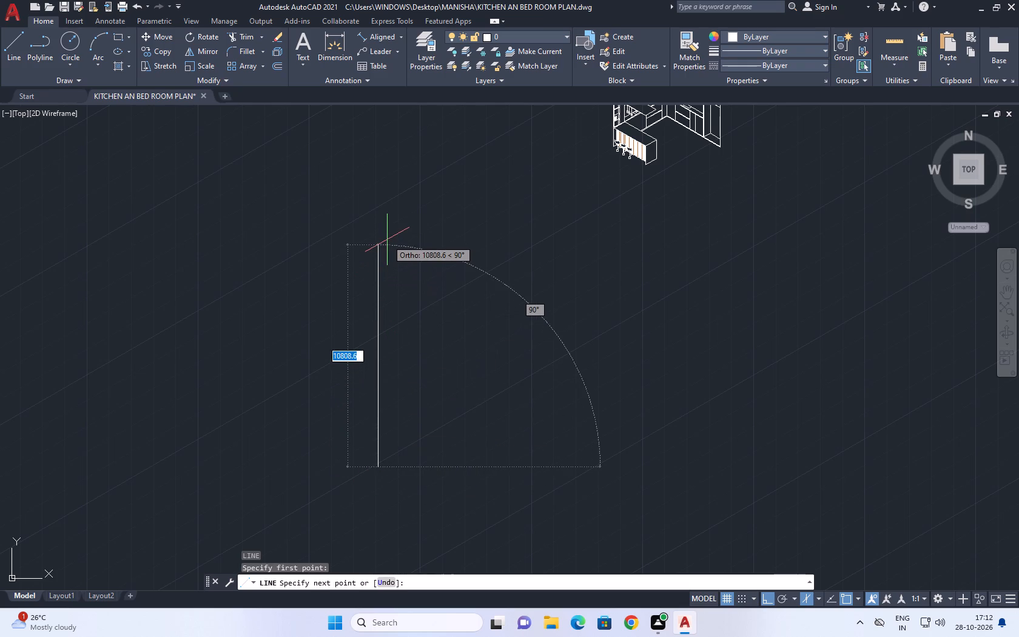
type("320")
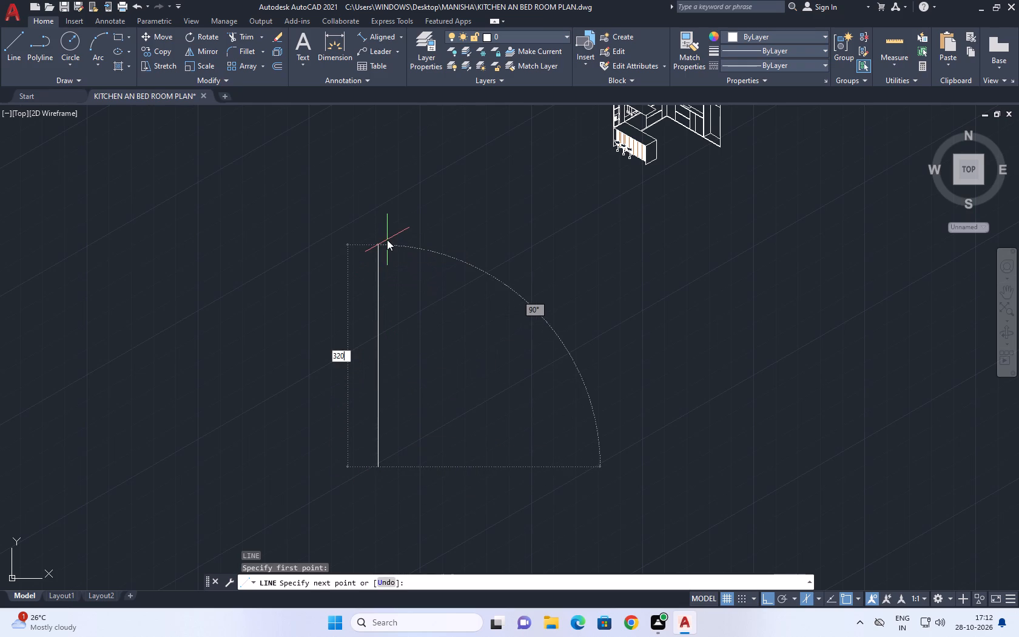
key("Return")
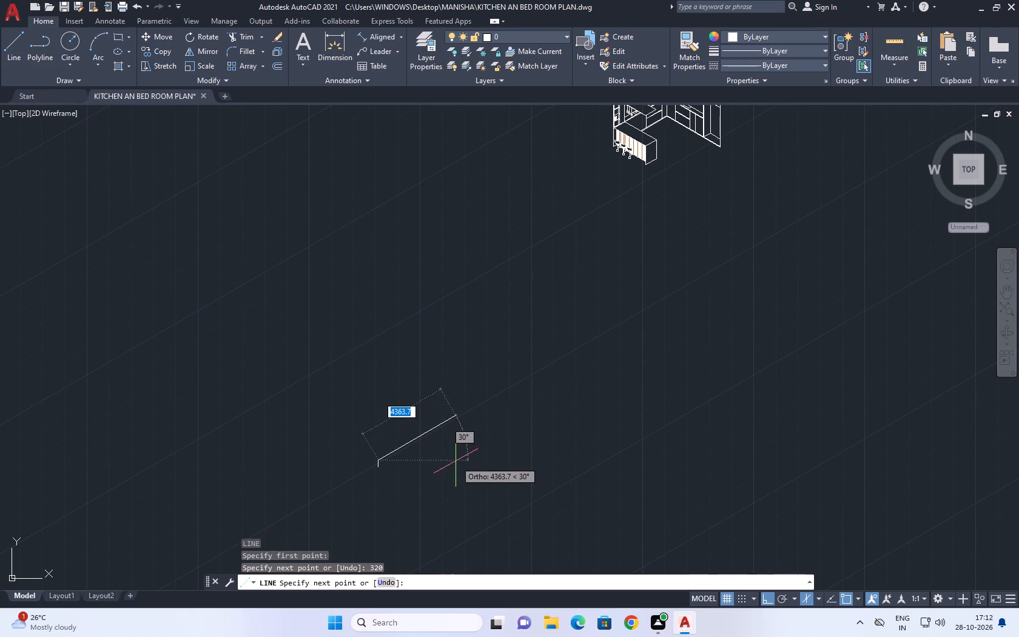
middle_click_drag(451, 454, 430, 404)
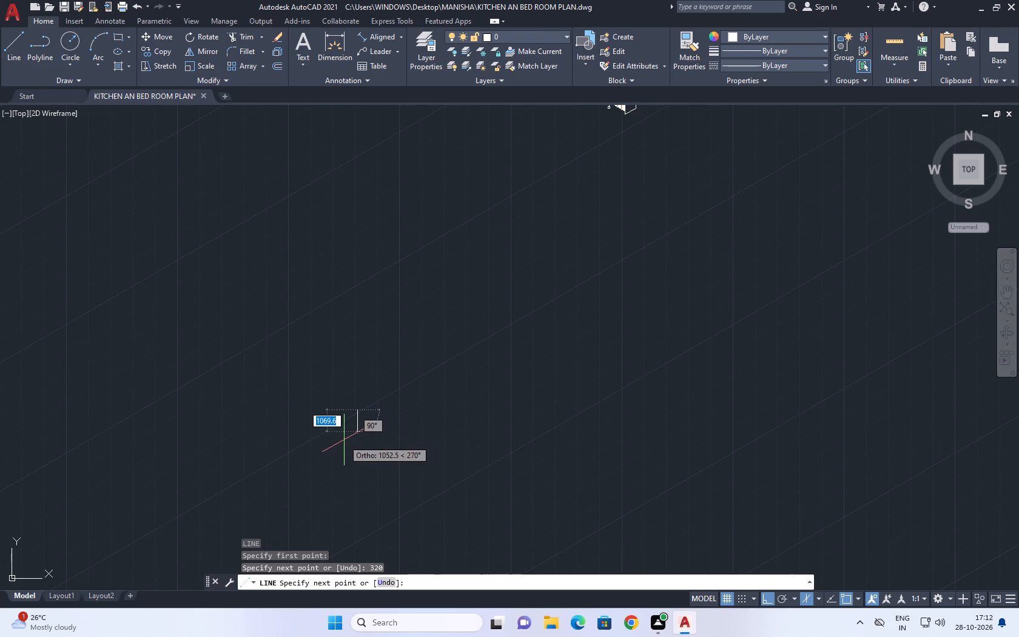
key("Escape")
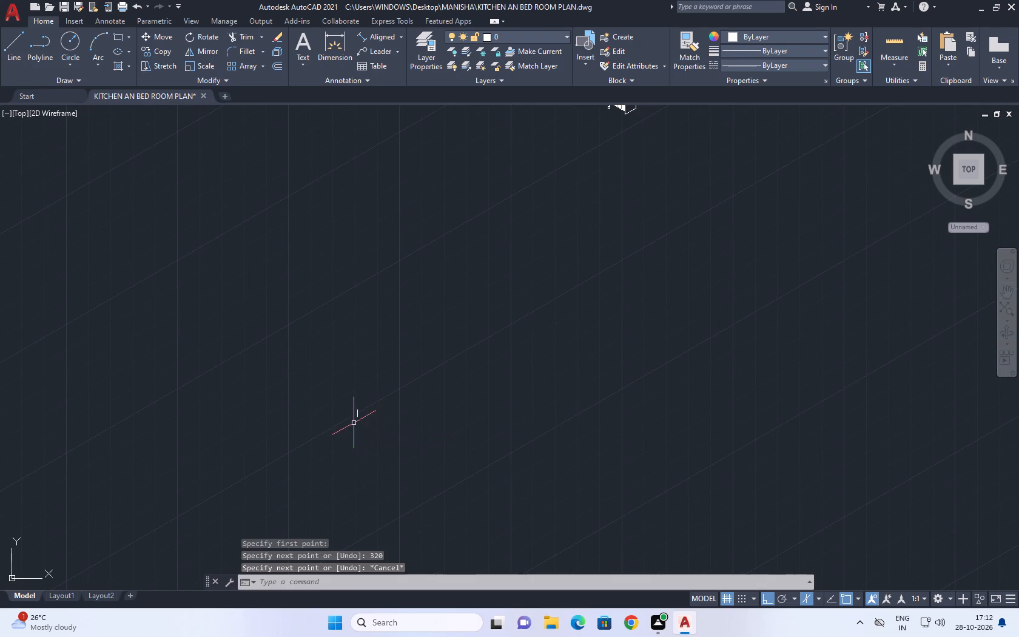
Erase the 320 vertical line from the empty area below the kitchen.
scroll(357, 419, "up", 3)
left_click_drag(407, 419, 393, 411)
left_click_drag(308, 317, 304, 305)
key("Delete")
Set the drawing units' insertion scale to centimeters.
middle_click_drag(410, 372, 377, 411)
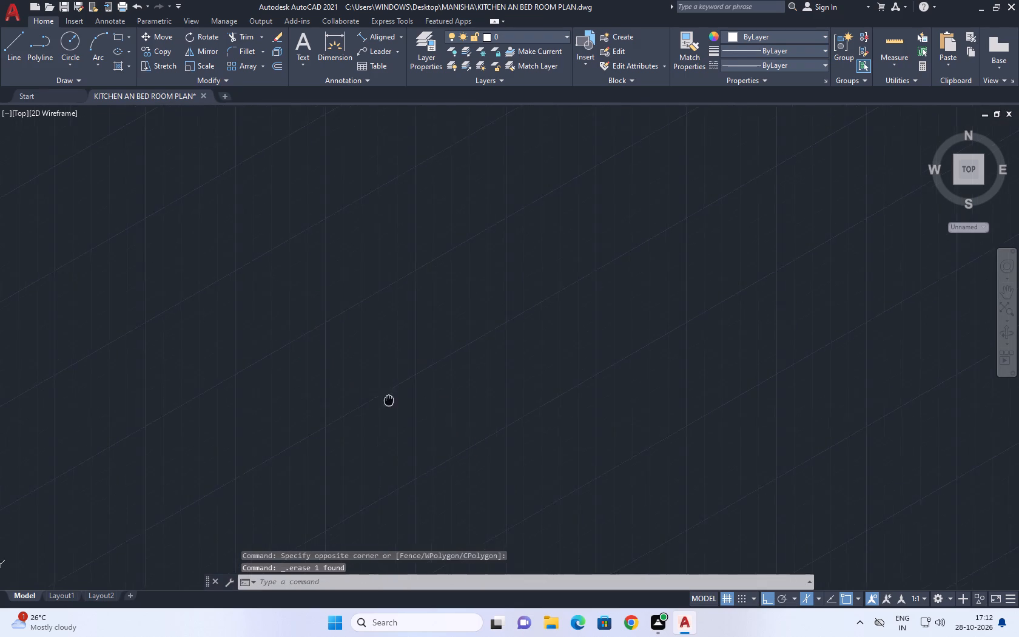
middle_click_drag(377, 411, 374, 413)
scroll(374, 409, "up", 1)
key("d")
key("Escape")
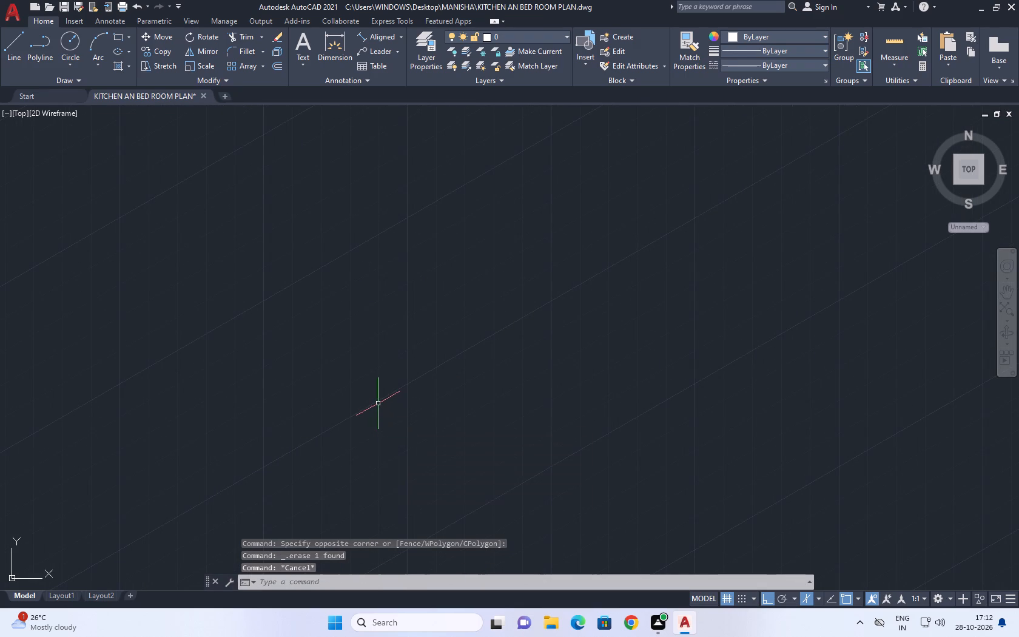
type("UN")
key("space")
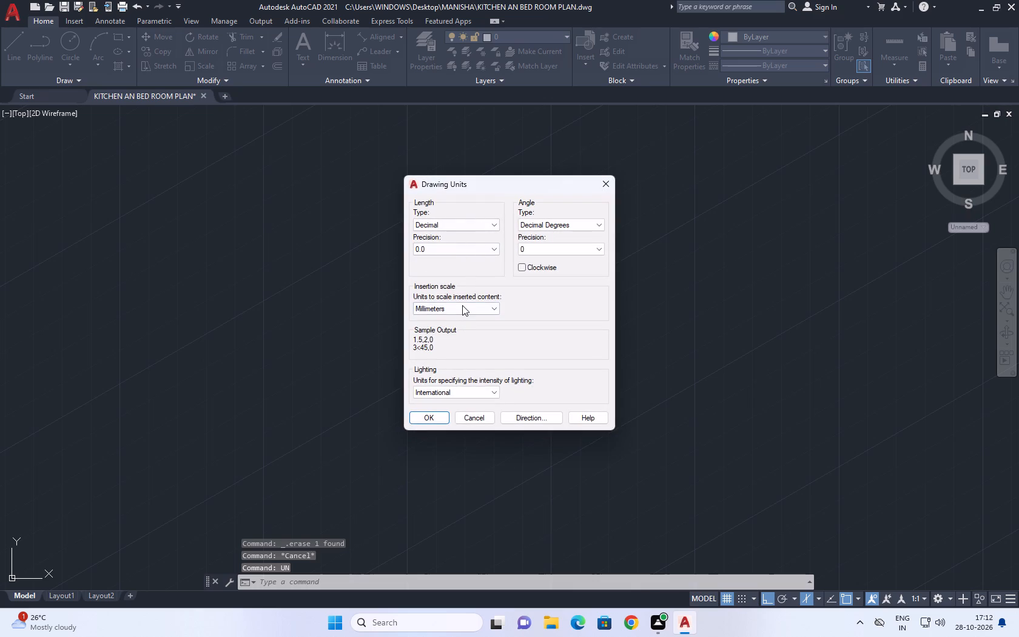
left_click(462, 305)
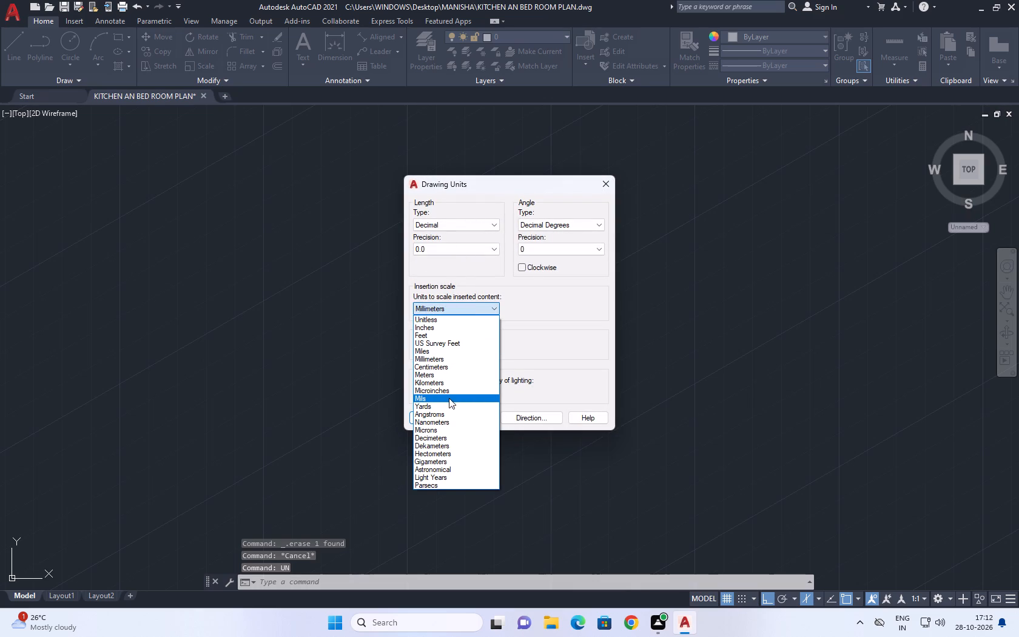
left_click(449, 367)
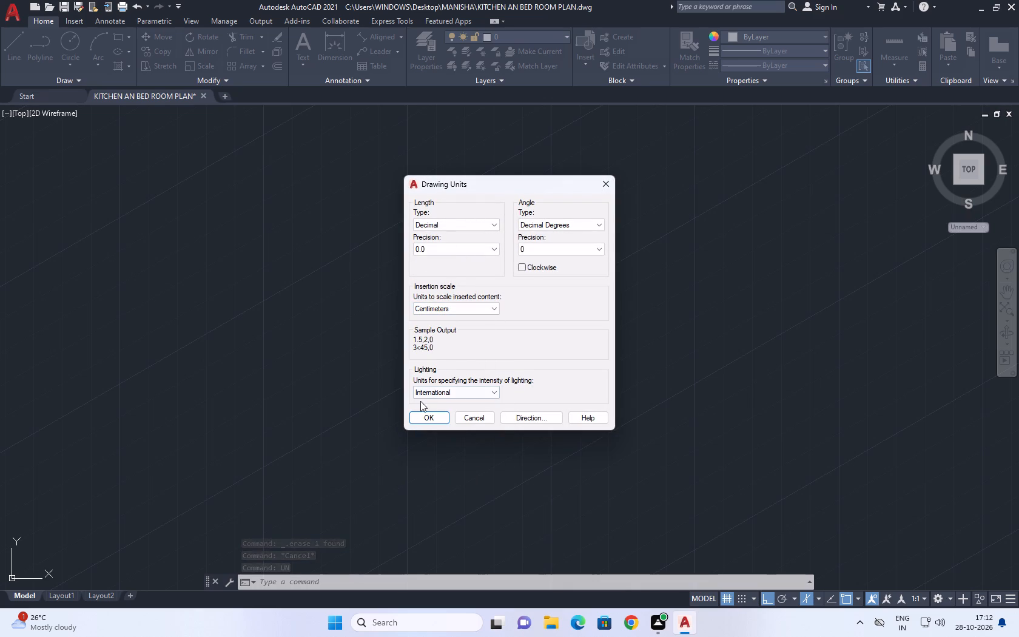
left_click(430, 419)
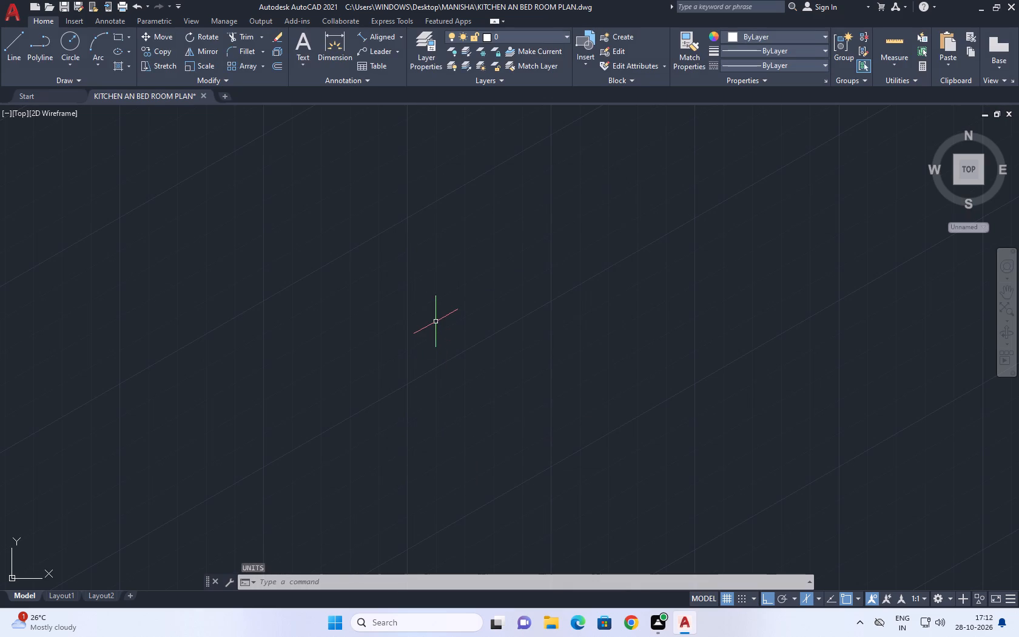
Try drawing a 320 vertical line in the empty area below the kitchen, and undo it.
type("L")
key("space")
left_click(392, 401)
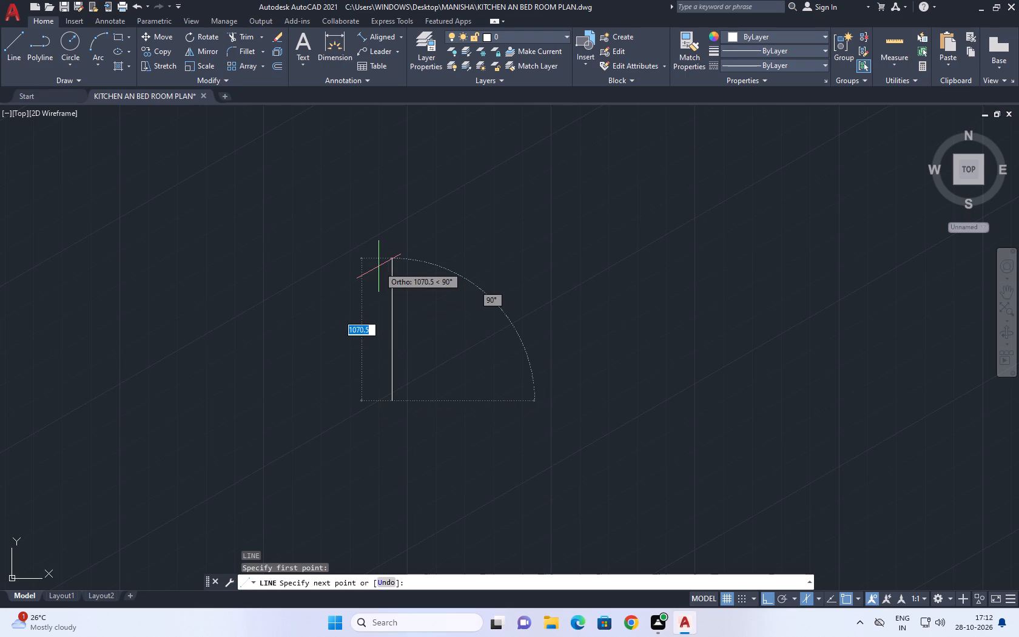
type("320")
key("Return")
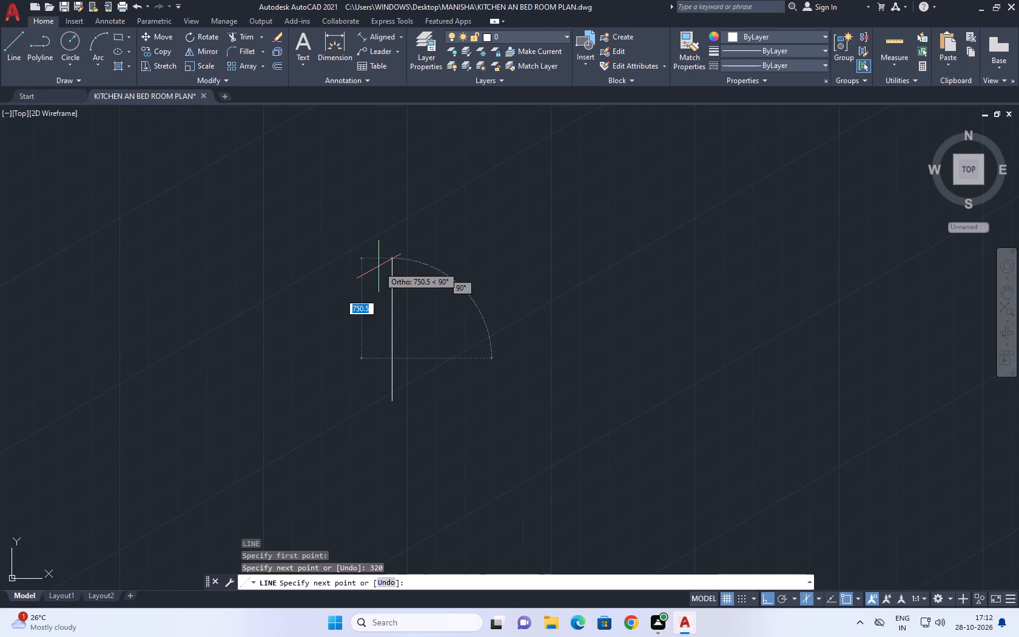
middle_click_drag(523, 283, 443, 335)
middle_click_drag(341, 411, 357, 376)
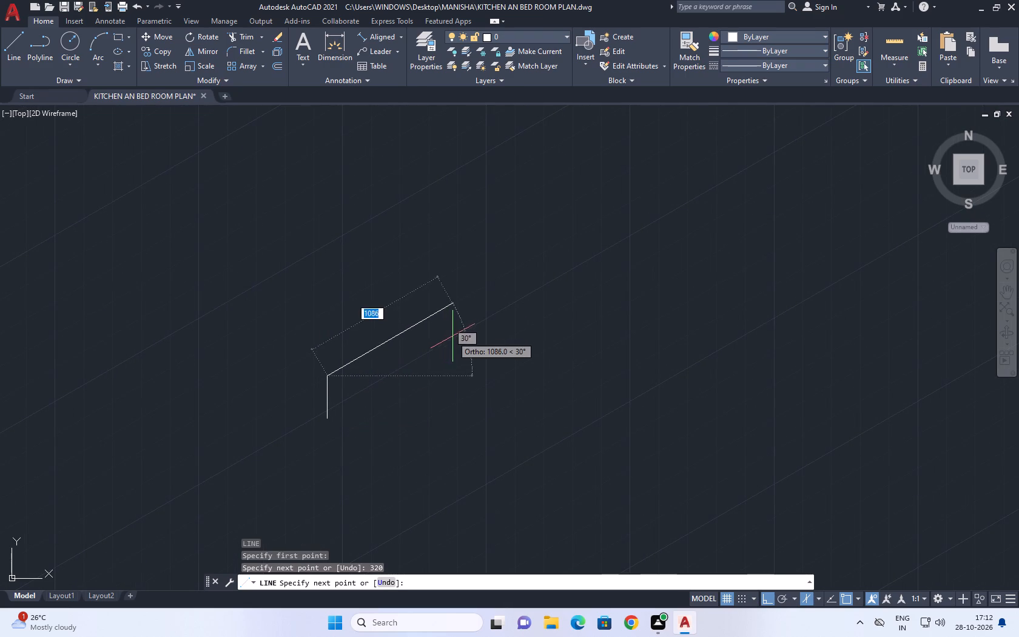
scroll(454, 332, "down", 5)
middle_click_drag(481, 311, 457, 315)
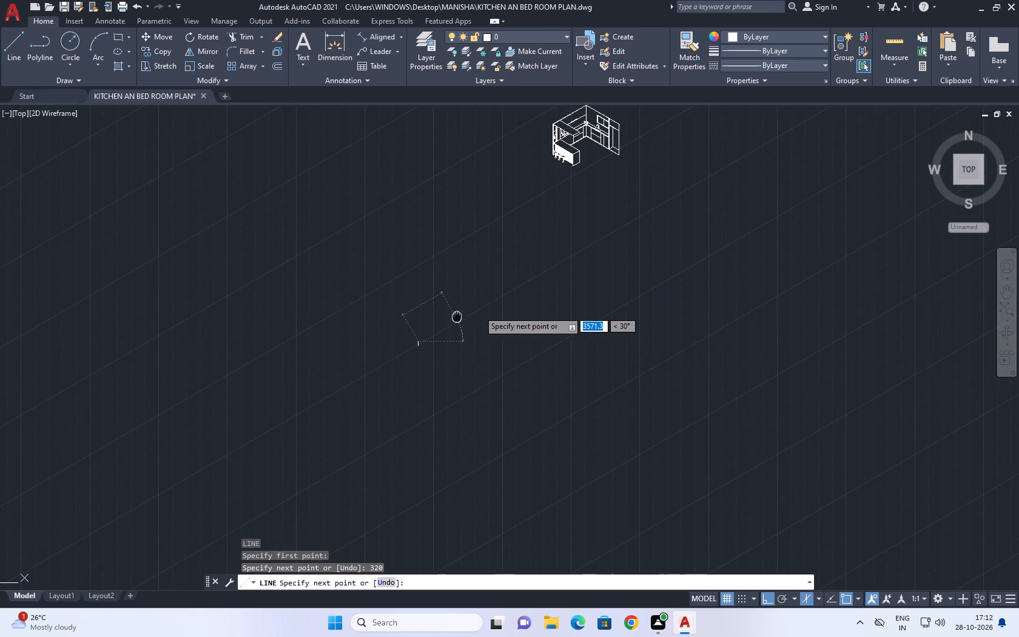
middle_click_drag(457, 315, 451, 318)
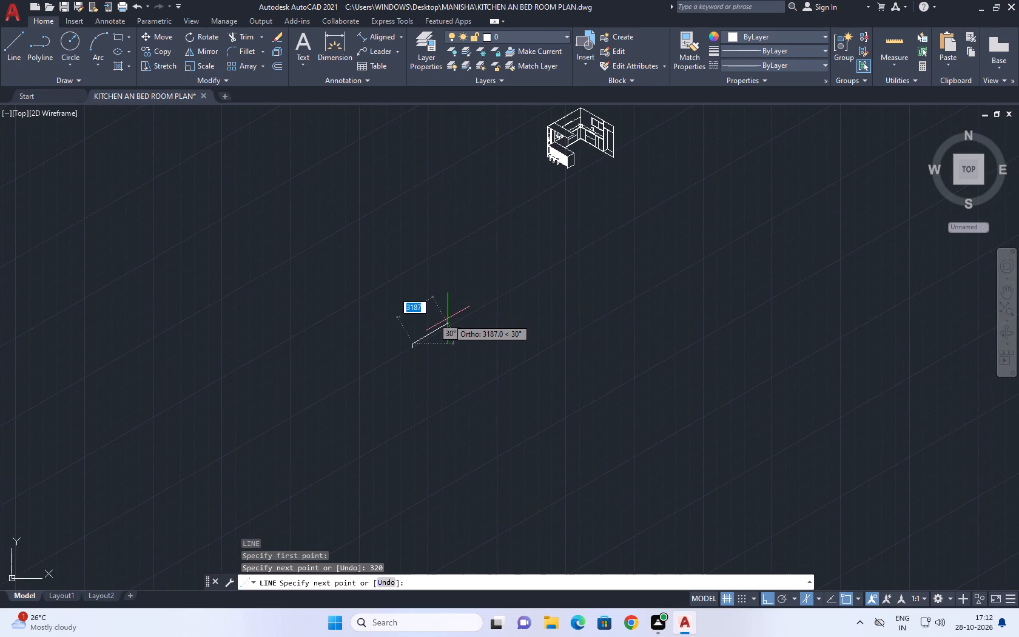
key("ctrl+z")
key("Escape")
Set the ISO-25 dimension style's primary unit format to Decimal and make that style current.
scroll(428, 372, "down", 4)
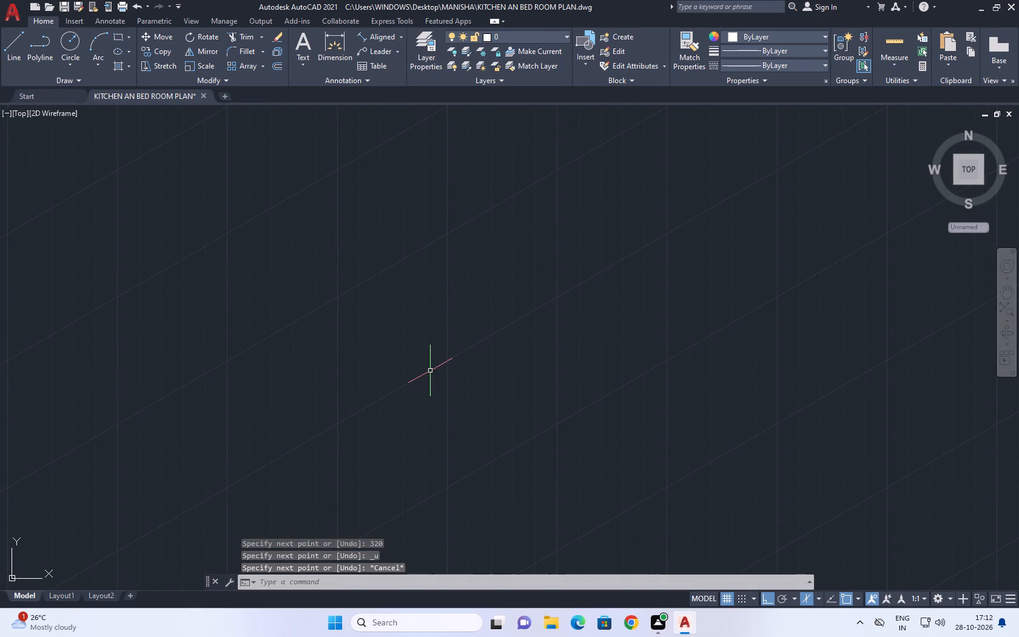
type("D")
key("space")
left_click(642, 279)
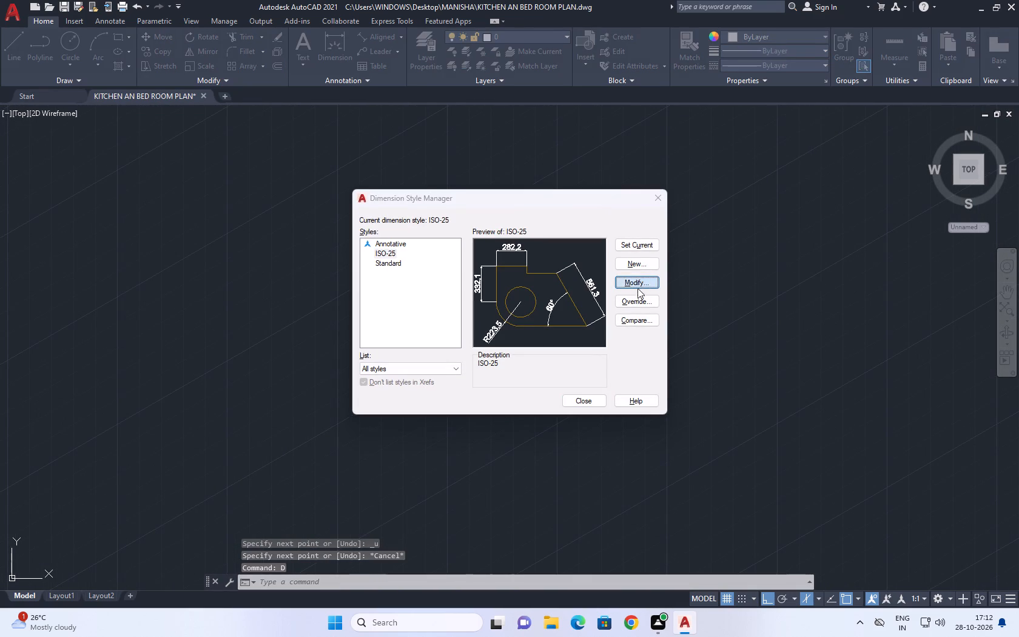
left_click(510, 177)
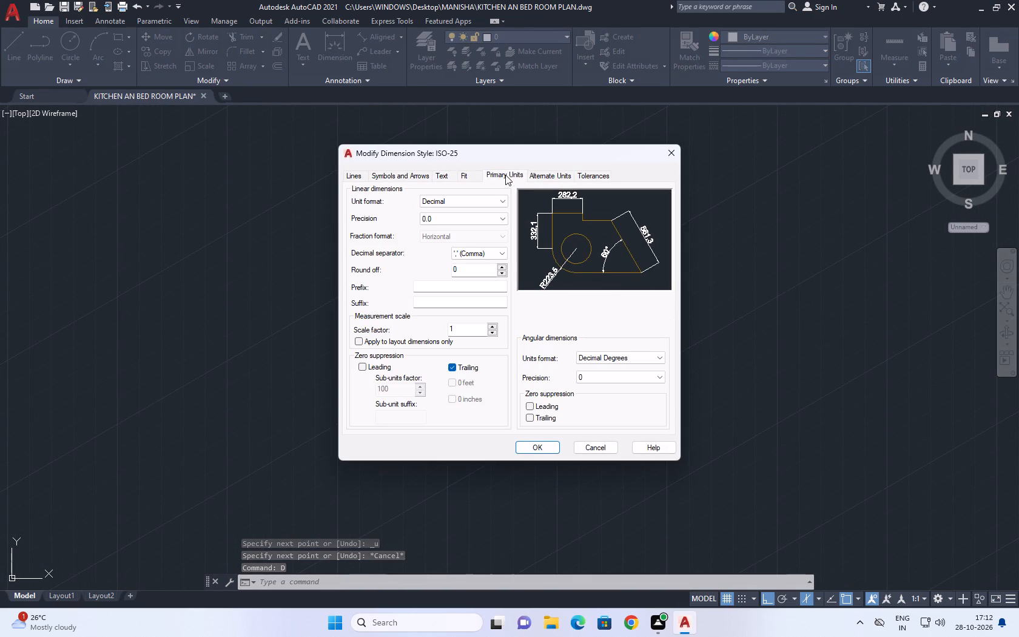
left_click(479, 203)
left_click(456, 220)
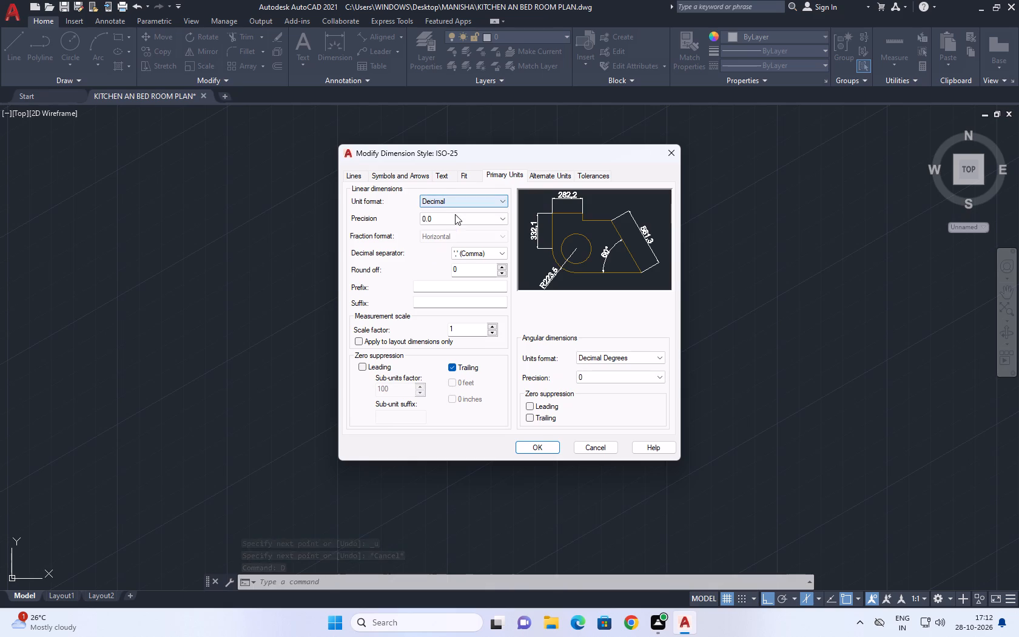
left_click(531, 450)
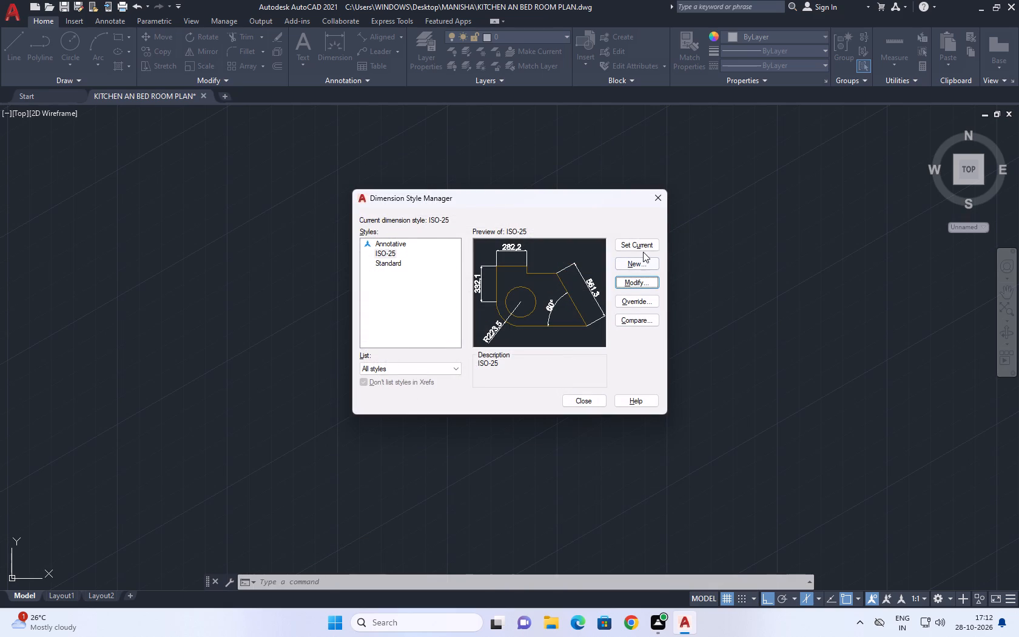
left_click(644, 246)
left_click(659, 200)
Set the drawing units' insertion scale to Centimeters.
key("u")
key("n")
key("space")
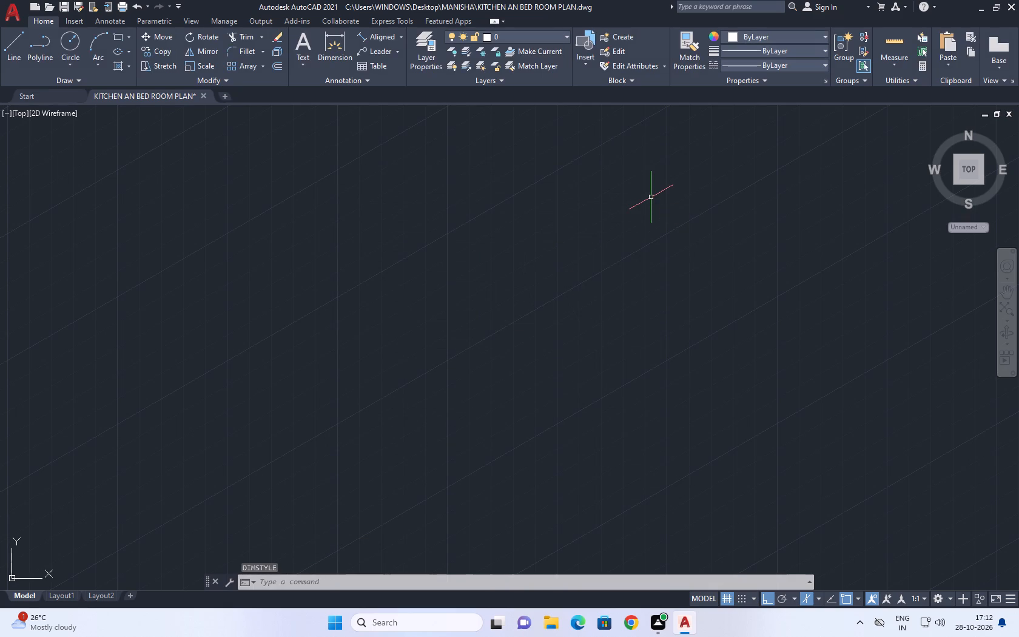
left_click(445, 308)
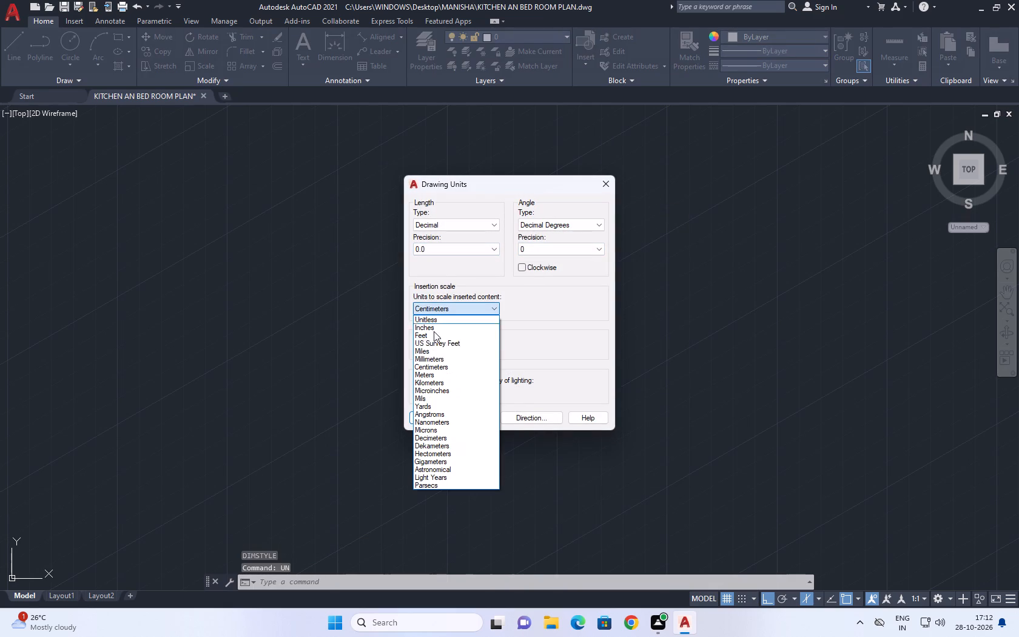
left_click(434, 366)
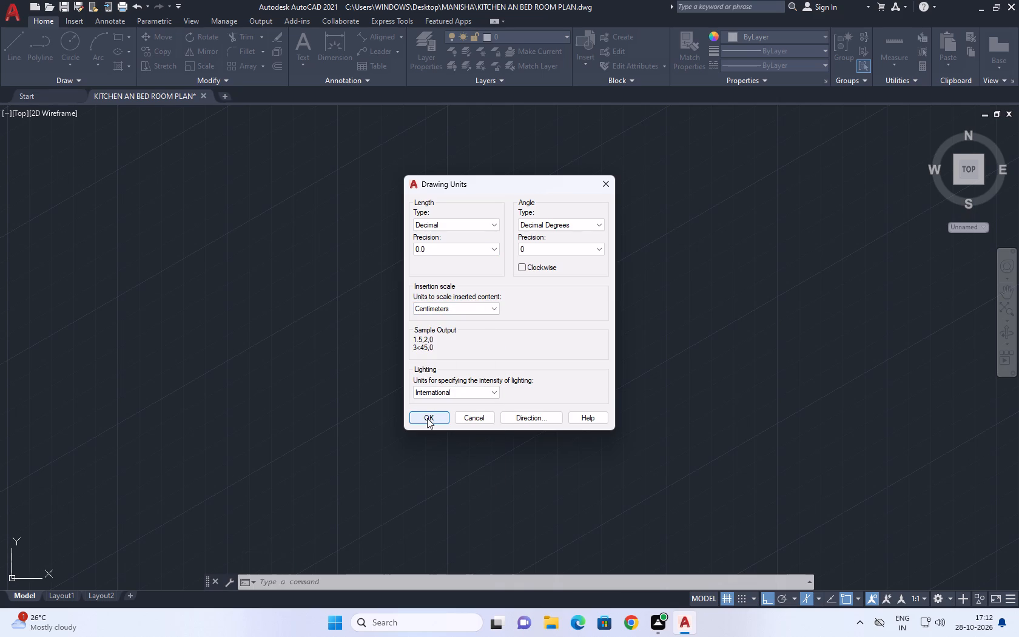
left_click(427, 418)
Draw a single vertical line 320 long in the empty area just right of the kitchen drawing.
middle_click_drag(504, 346, 343, 447)
scroll(332, 471, "down", 1)
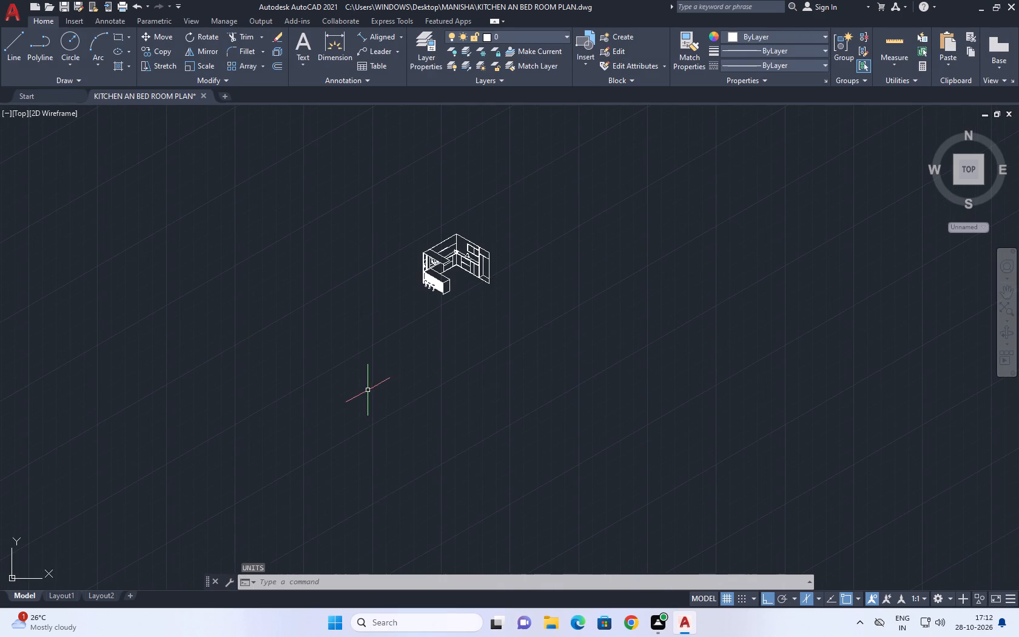
key("l")
key("space")
middle_click_drag(494, 351, 466, 356)
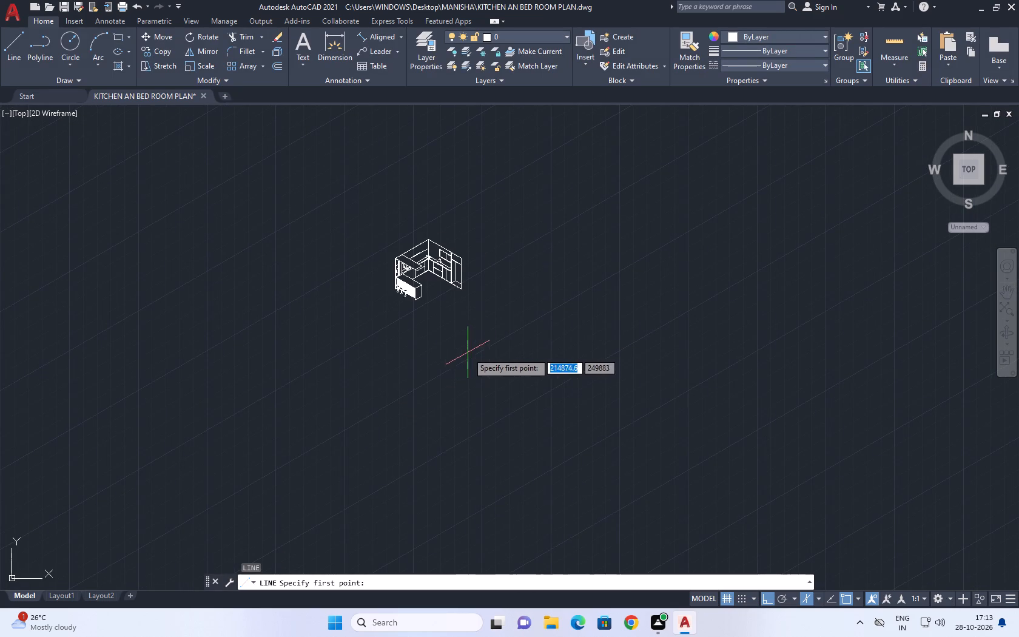
middle_click_drag(553, 258, 509, 259)
scroll(442, 283, "up", 2)
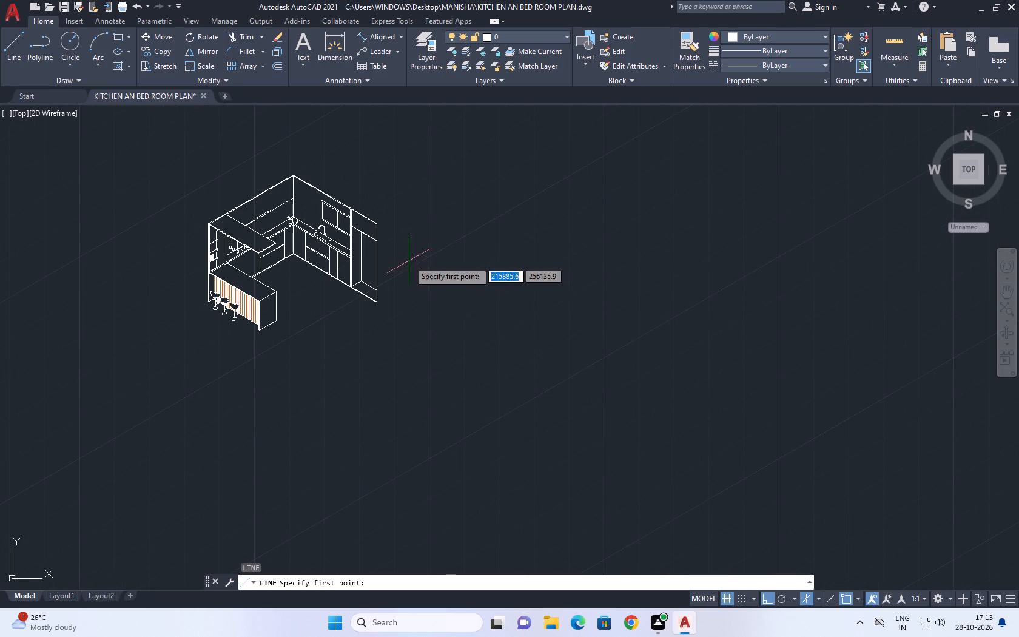
scroll(408, 260, "up", 2)
left_click(515, 391)
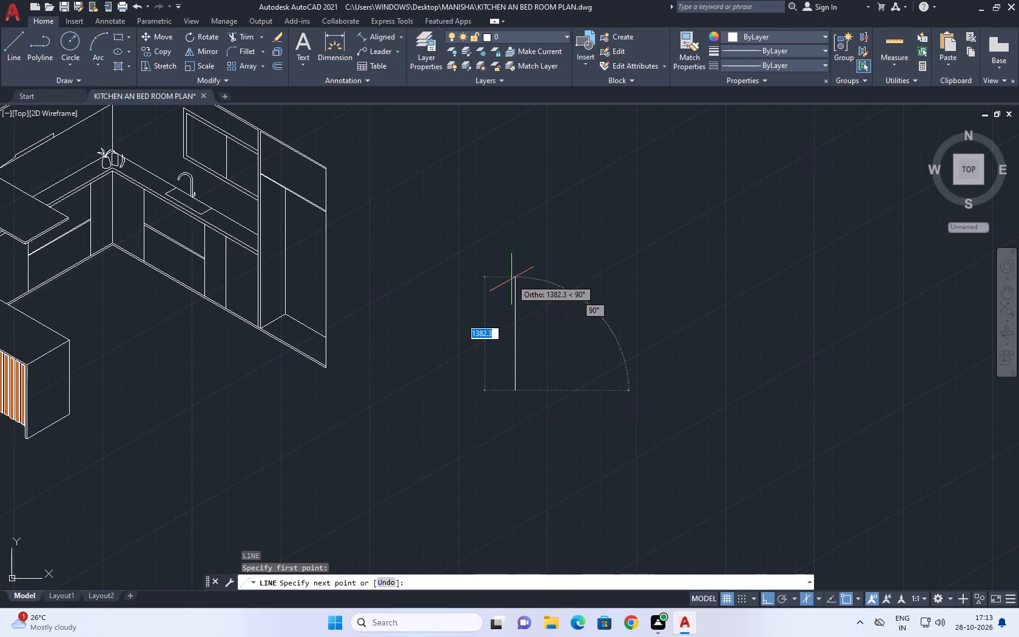
type("320")
key("Return")
key("space")
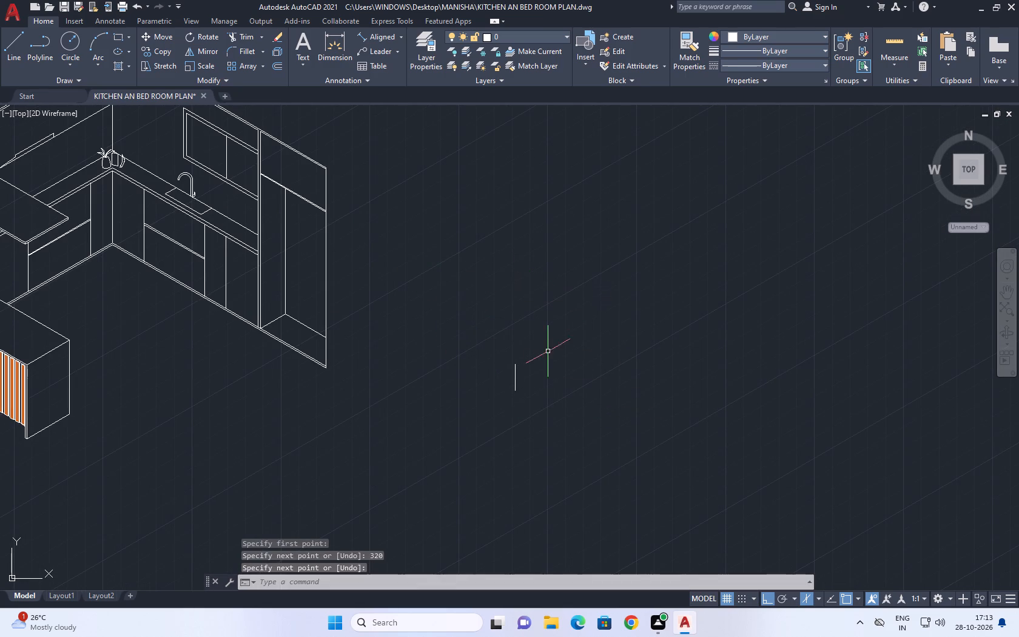
Start a line at the top end of the new vertical line and draw it 320 long, rising at 30°.
middle_click_drag(568, 359, 448, 334)
key("l")
key("space")
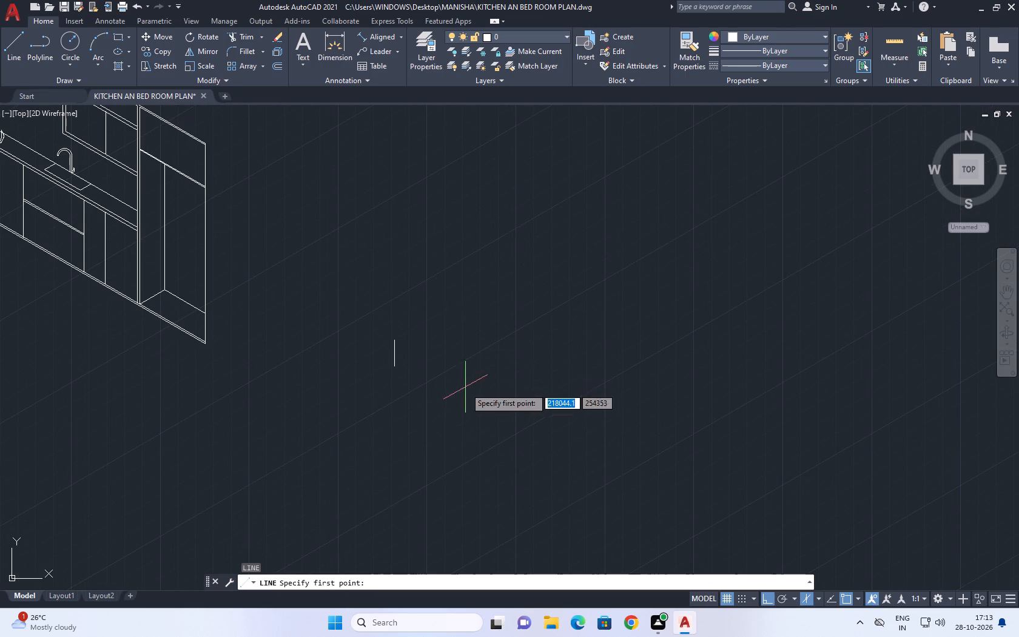
left_click(392, 340)
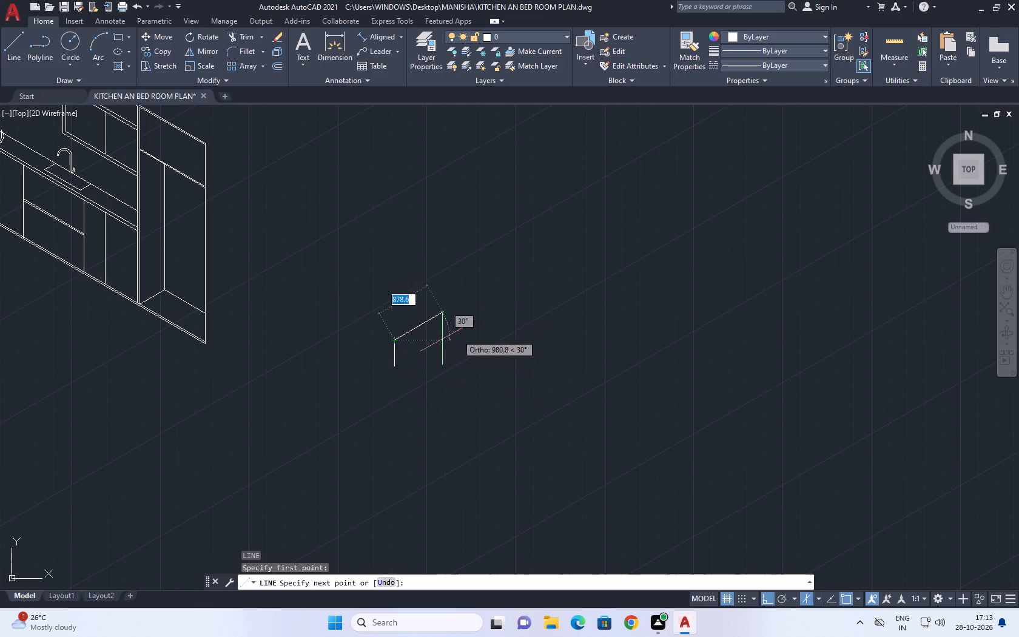
scroll(398, 344, "up", 5)
middle_click_drag(474, 308, 497, 284)
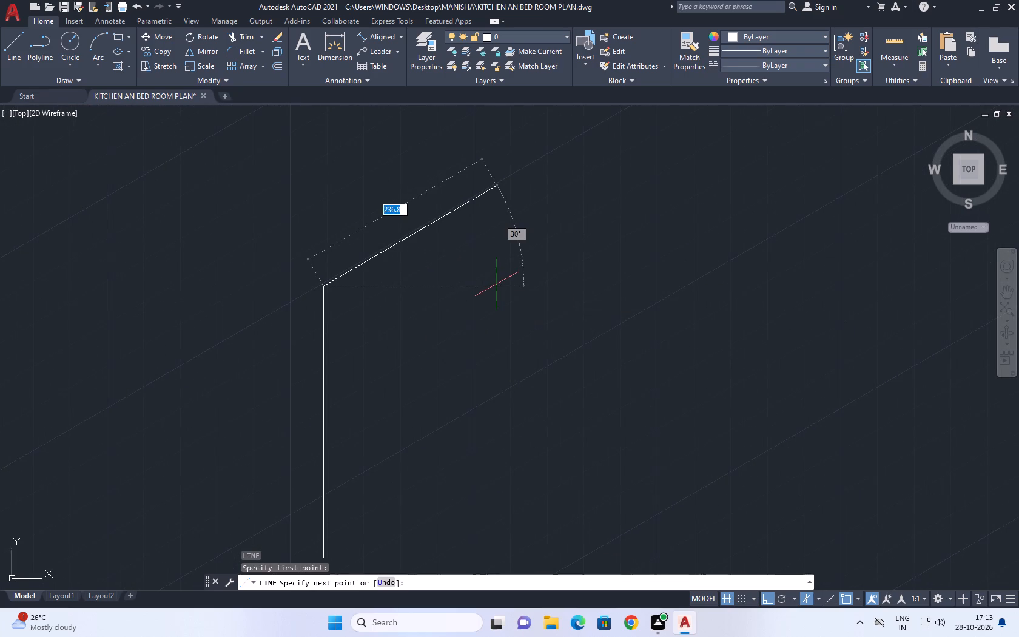
key("3")
type("20")
key("Return")
Continue the outline on the left isoplane with a 340 segment sloping down at 330° and a 240 segment straight down.
middle_click_drag(645, 261, 426, 277)
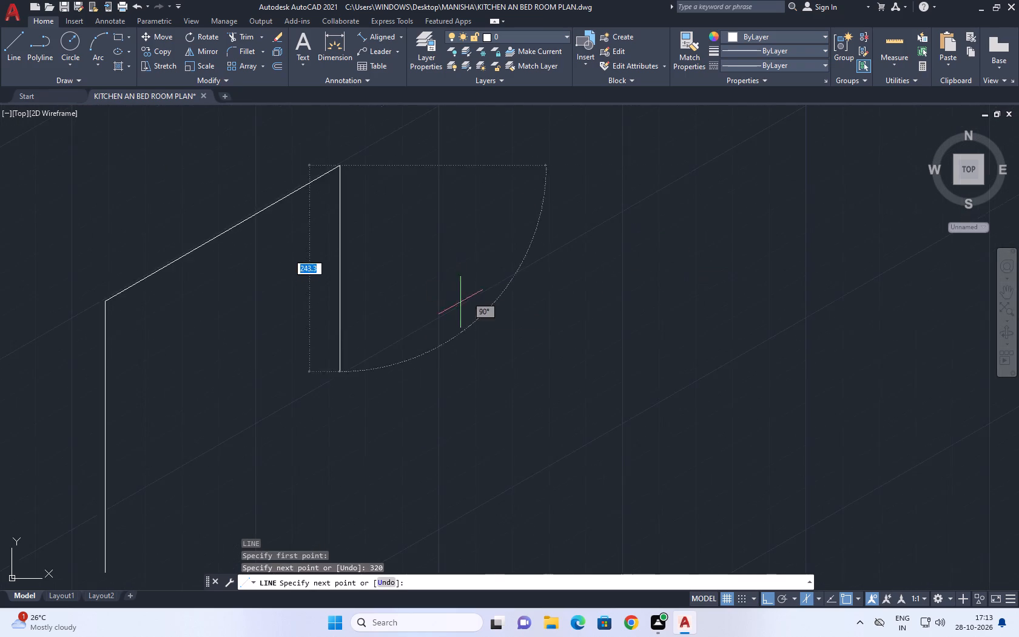
scroll(474, 306, "down", 3)
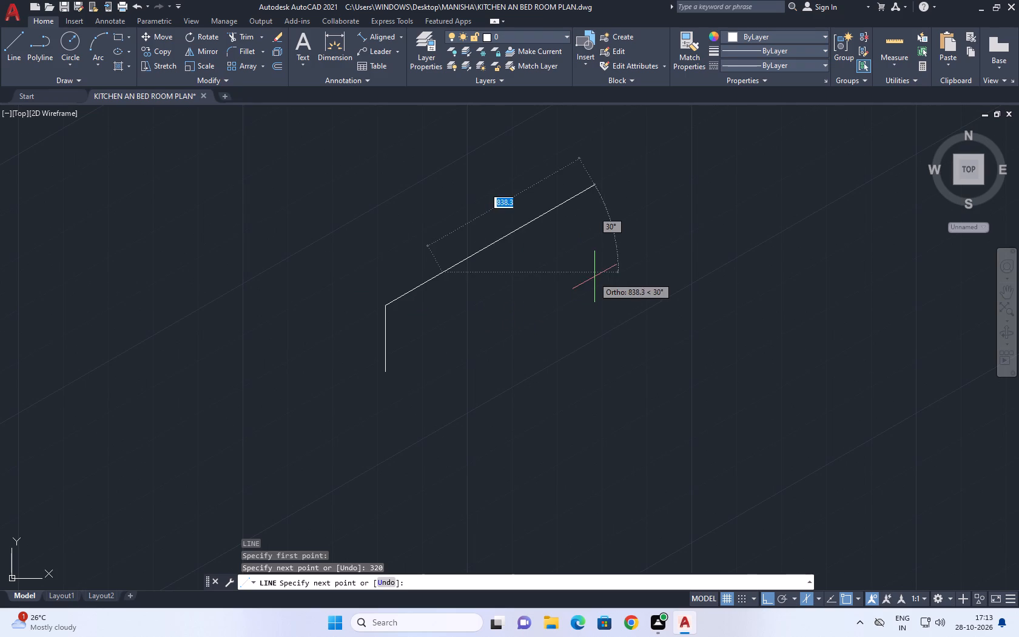
key("F5")
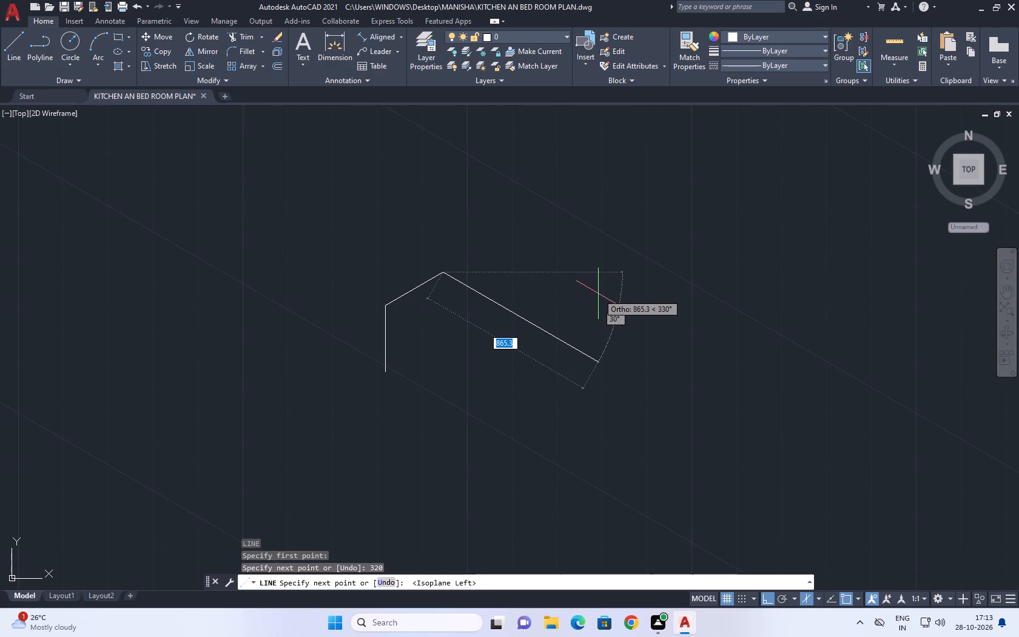
type("340")
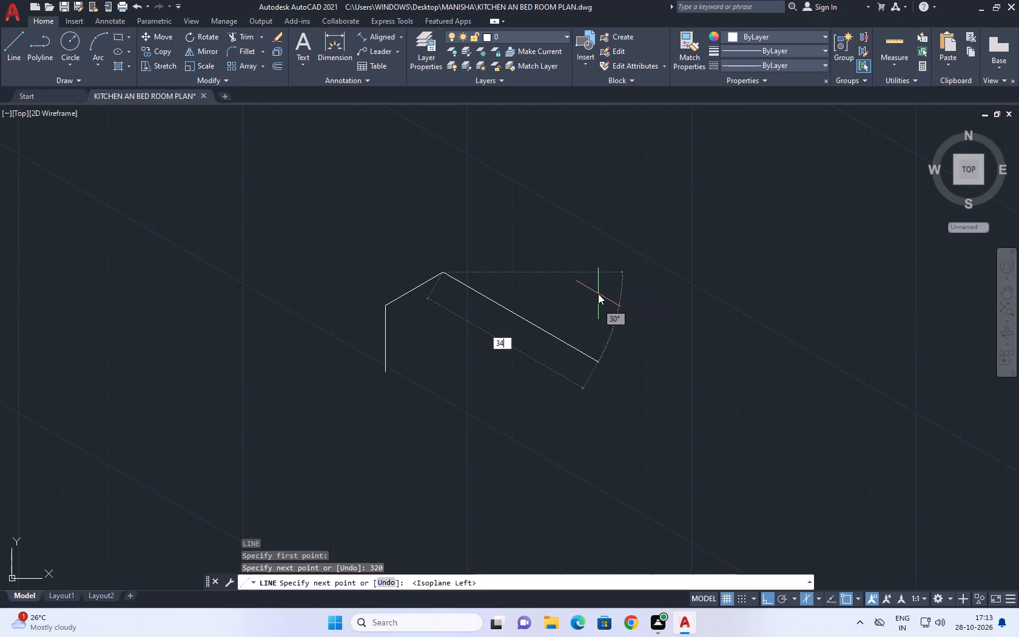
key("Return")
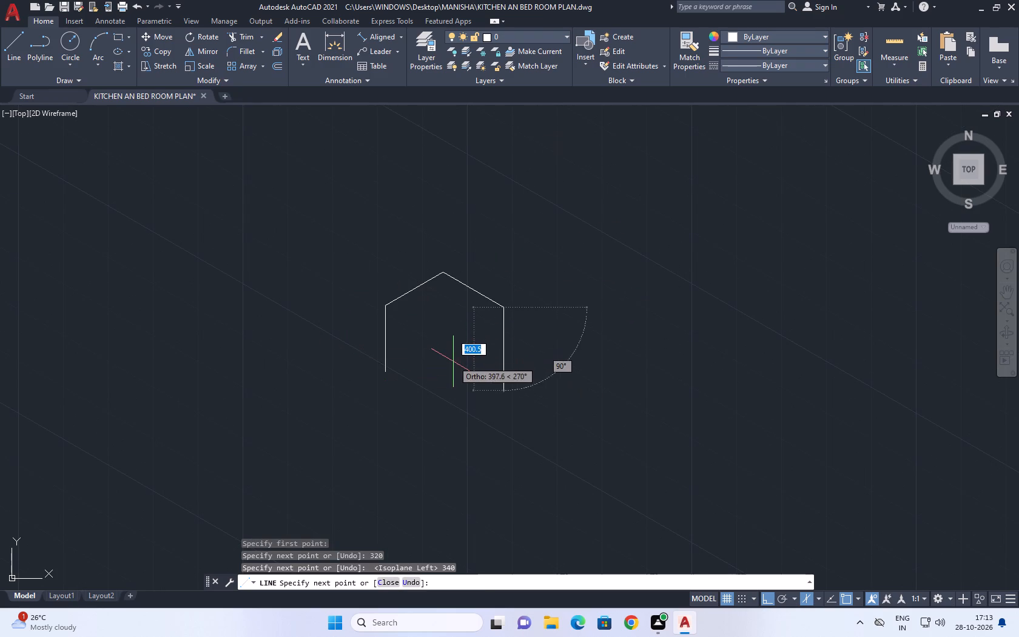
middle_click_drag(486, 357, 451, 334)
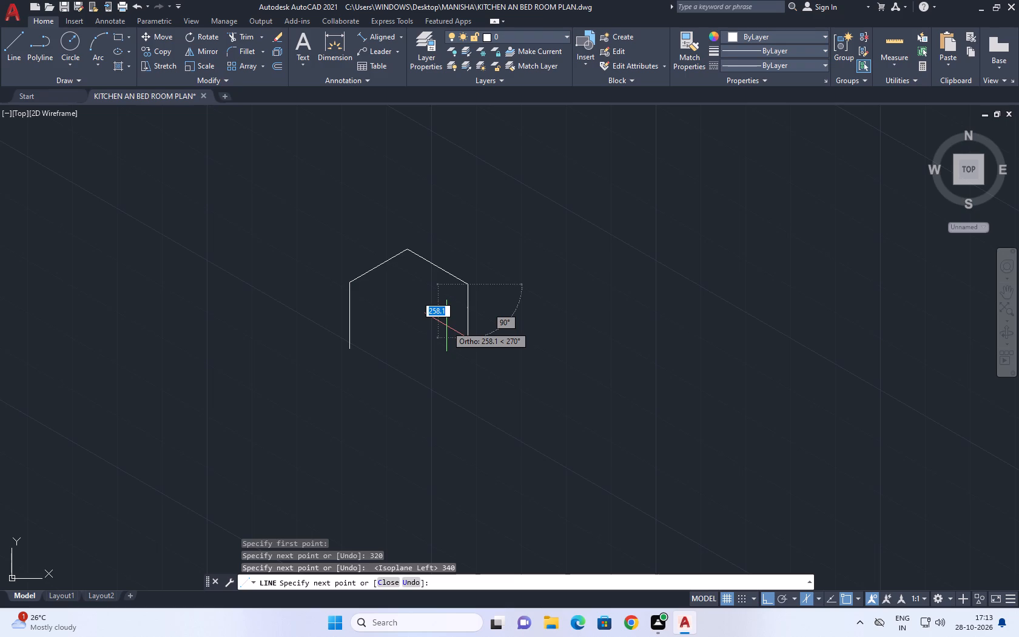
type("240")
key("Return")
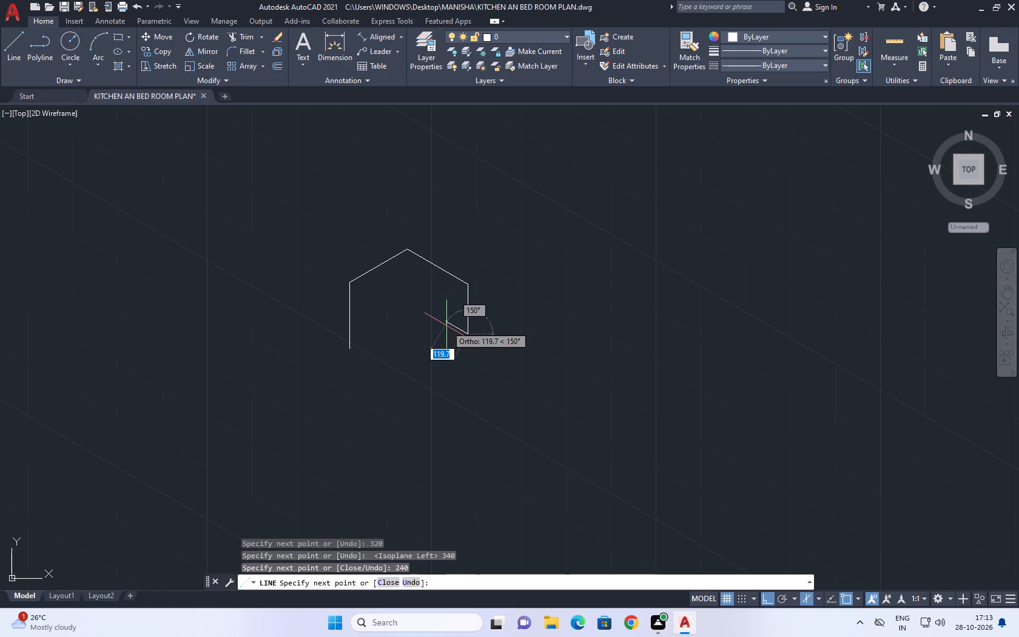
scroll(460, 322, "up", 1)
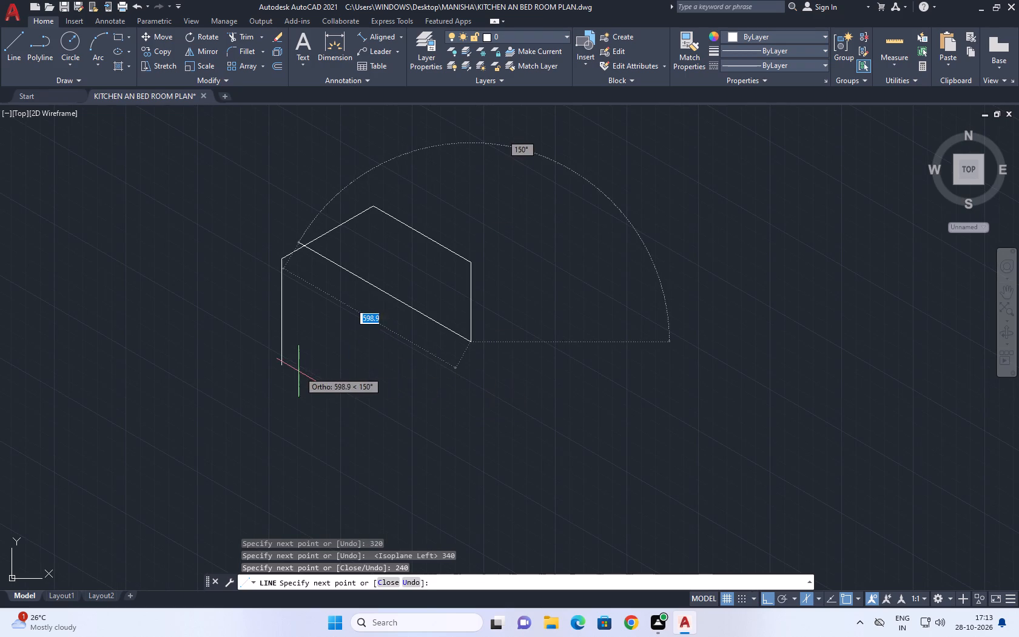
middle_click_drag(451, 347, 455, 350)
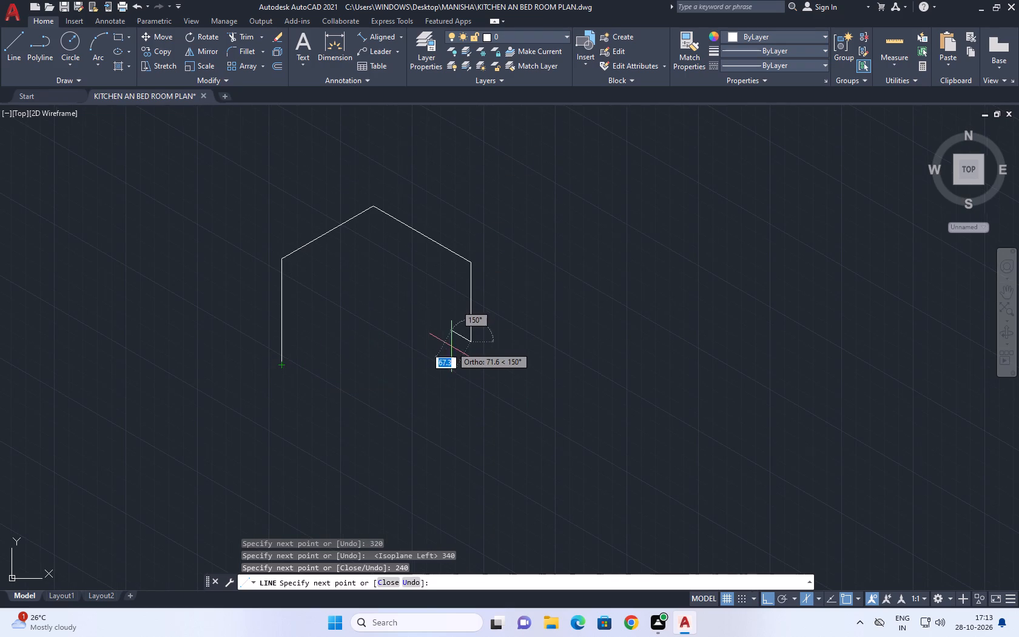
middle_click_drag(455, 350, 531, 426)
middle_click(531, 426)
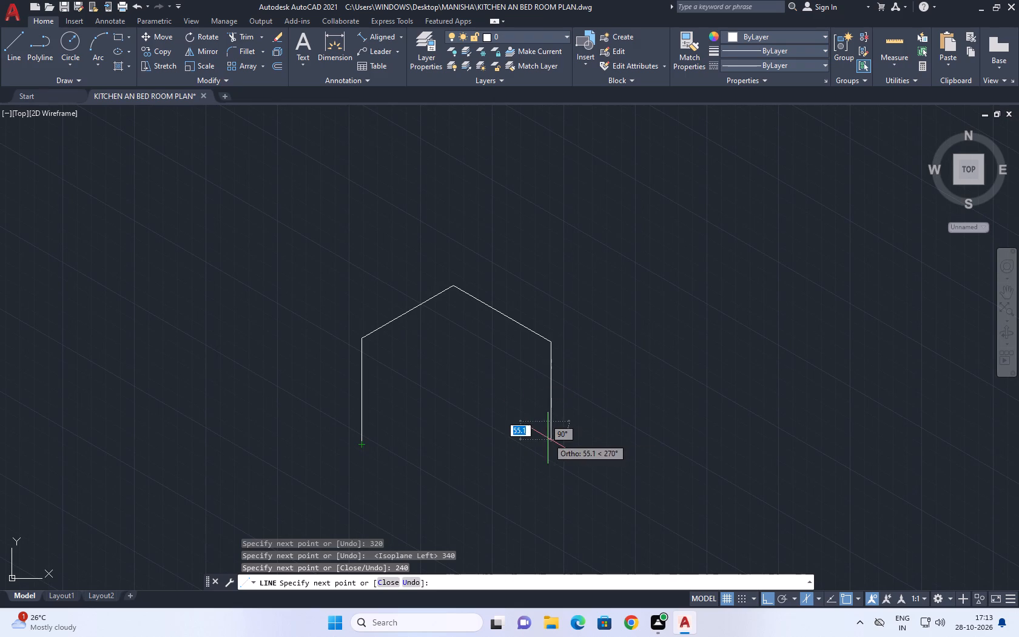
key("Escape")
Copy the outline's left vertical line in place using the default displacement of 0.0, 0.0, 0.0.
middle_click_drag(295, 450, 306, 463)
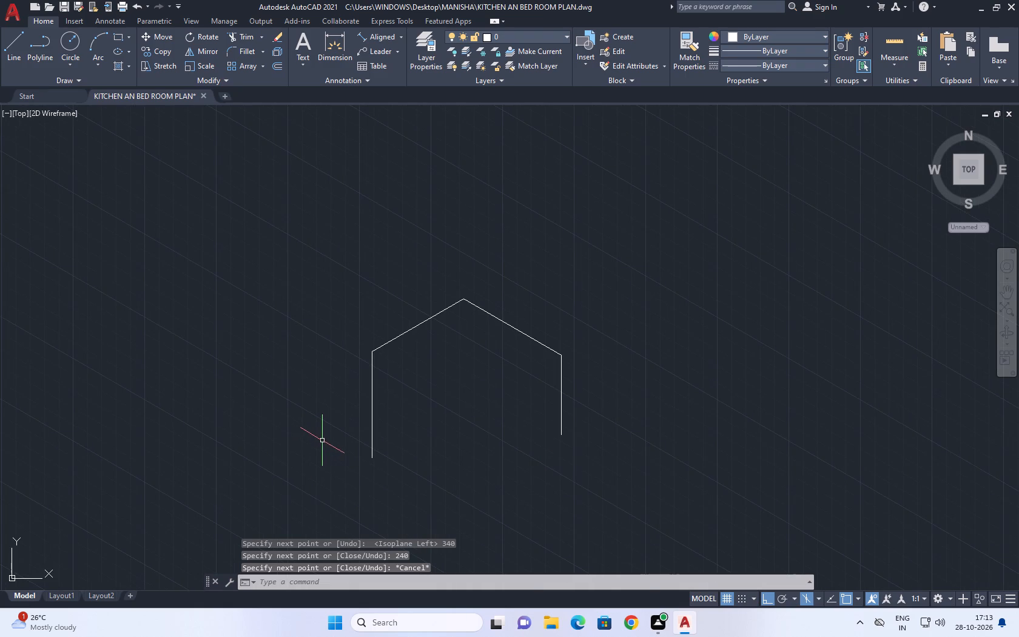
middle_click_drag(372, 427, 315, 449)
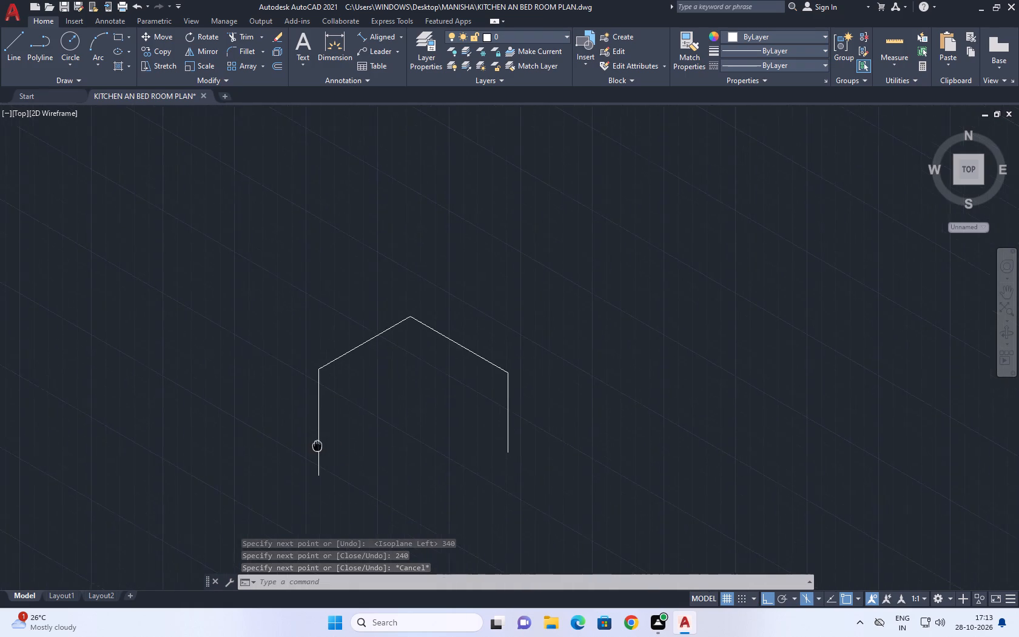
middle_click_drag(315, 449, 309, 468)
left_click(329, 428)
left_click(297, 435)
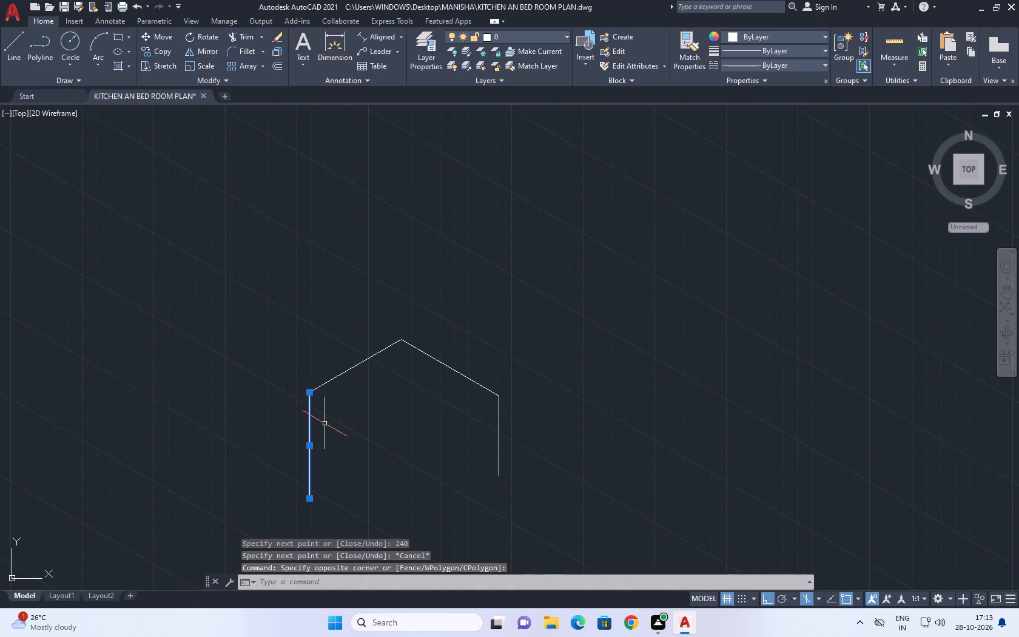
type("CO")
key("space")
scroll(308, 430, "up", 1)
middle_click_drag(348, 388, 335, 396)
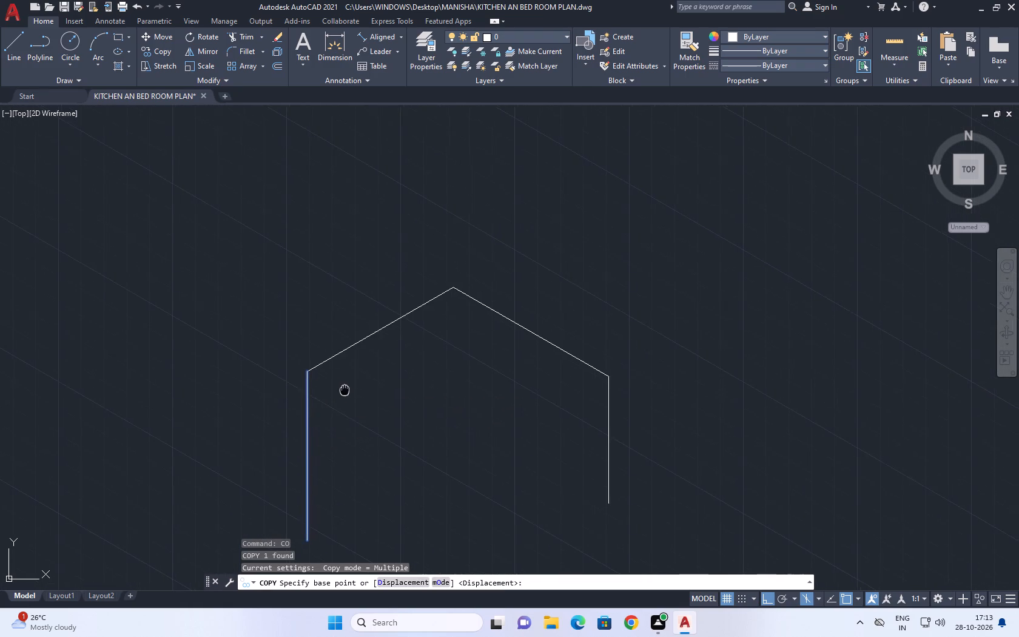
middle_click_drag(335, 396, 290, 434)
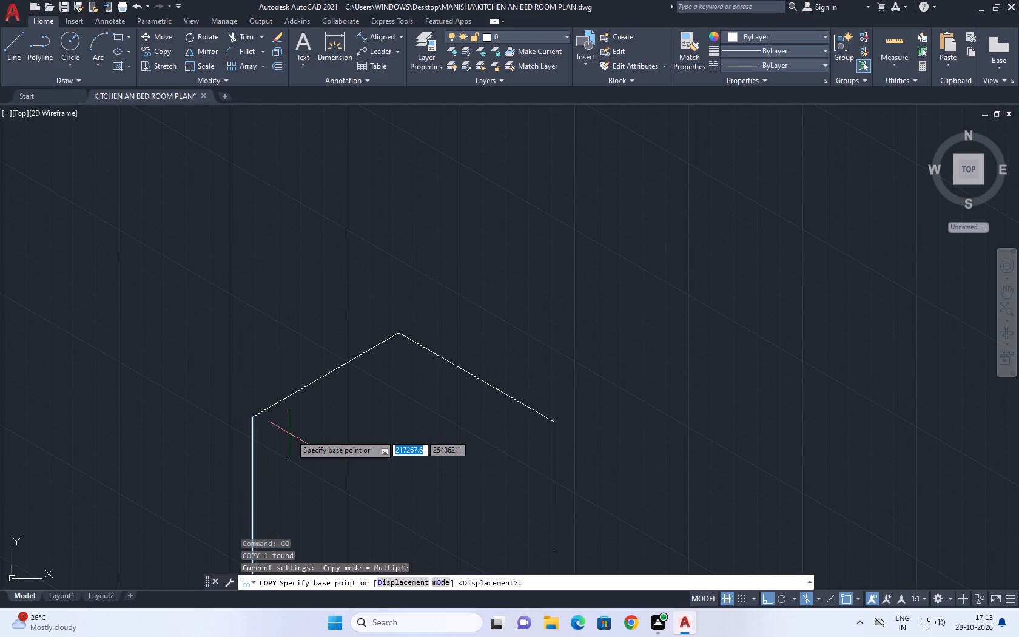
key("space")
key("space")
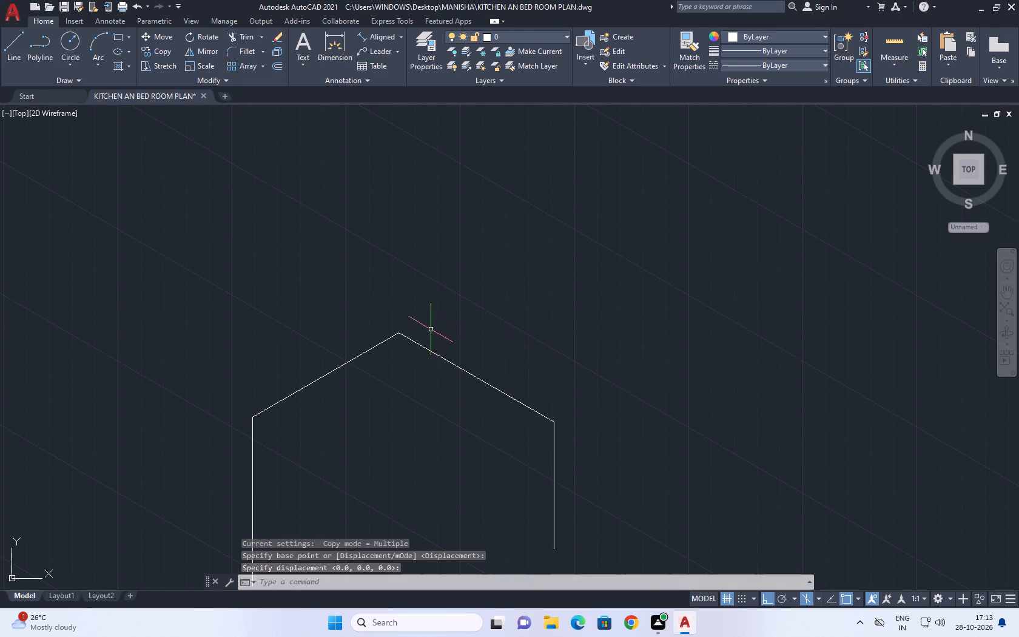
Add an aligned dimension to the outline's rising 320 edge with ortho off, placing it just outside the edge.
left_click(379, 35)
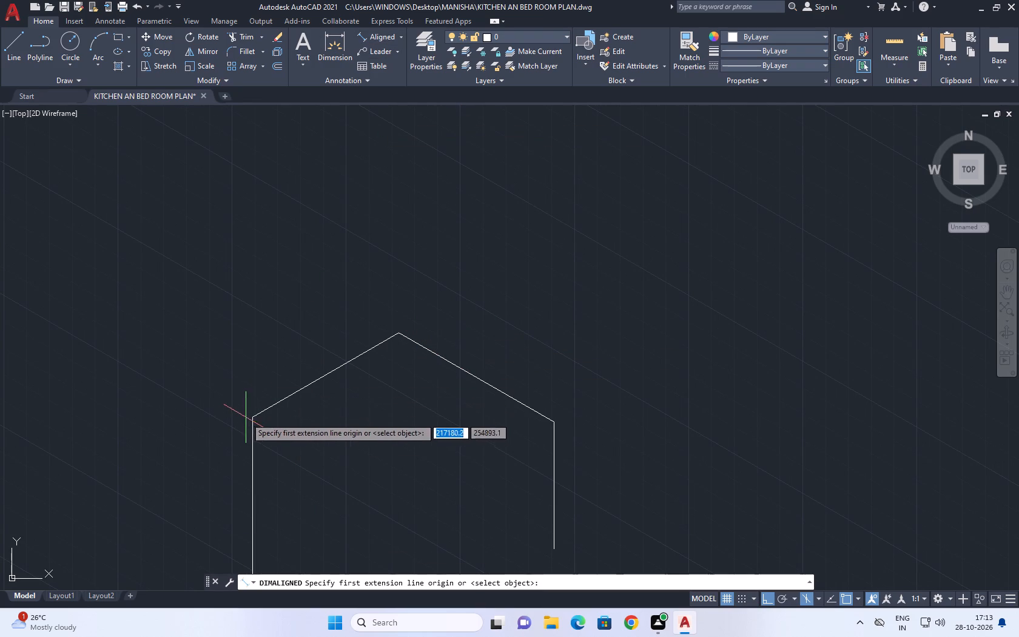
left_click(252, 416)
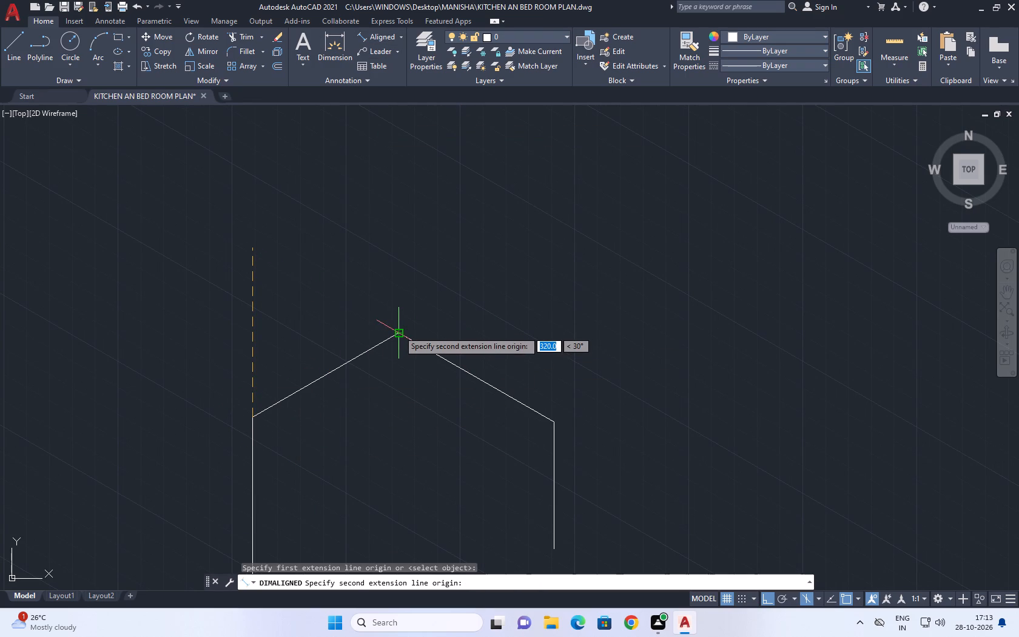
key("F8")
left_click(399, 330)
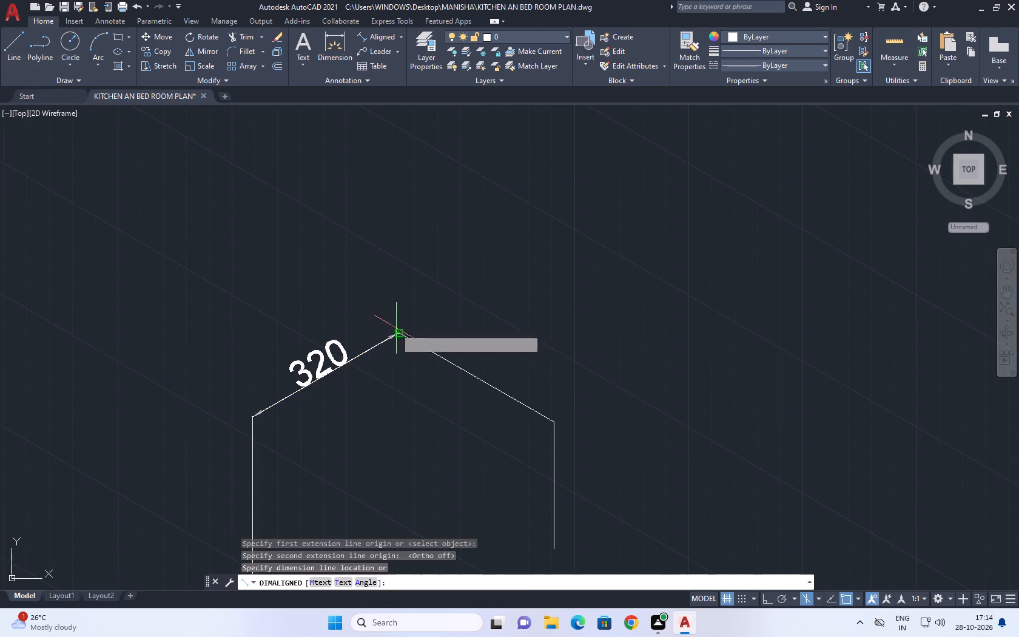
left_click(377, 313)
Check the length between the outline's peak and the right vertical line's top with an unplaced aligned dimension.
key("space")
left_click(398, 330)
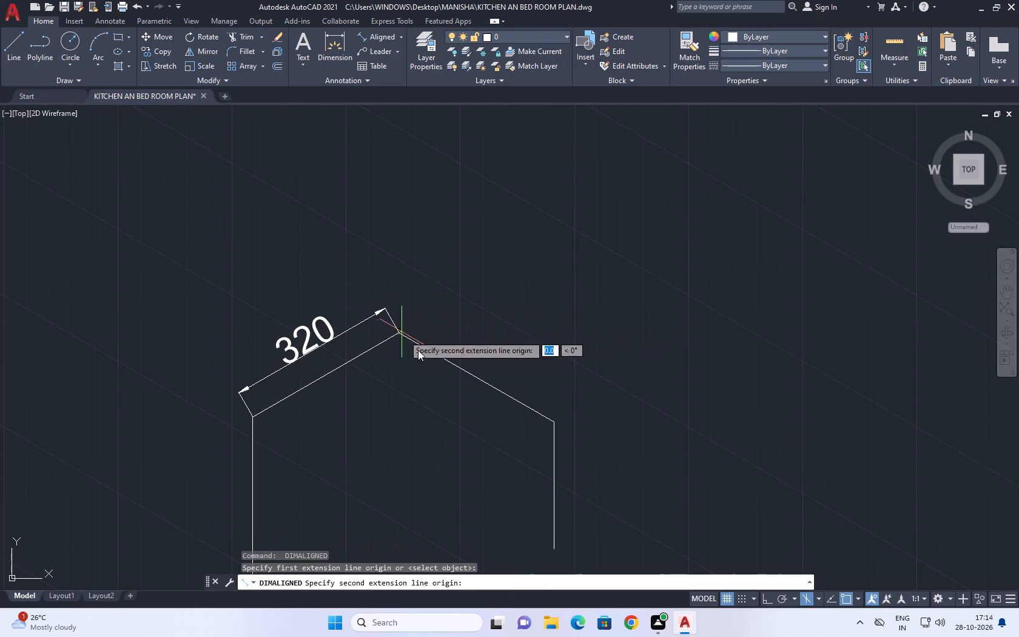
left_click_drag(550, 422, 556, 416)
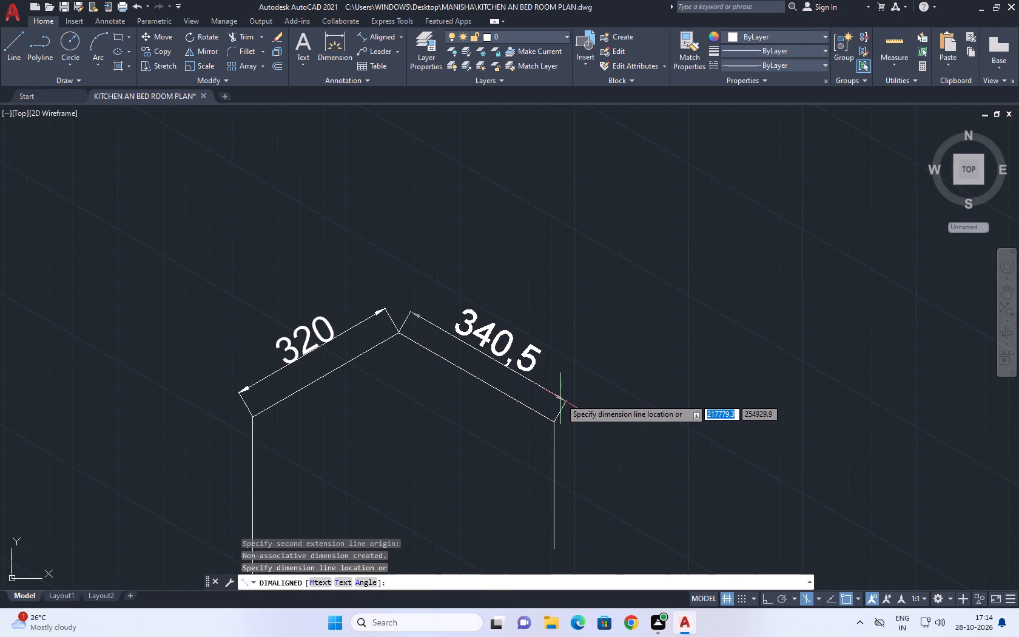
scroll(560, 399, "up", 1)
key("space")
Delete the vertical line on the right side of the outline.
left_click(565, 468)
left_click(536, 470)
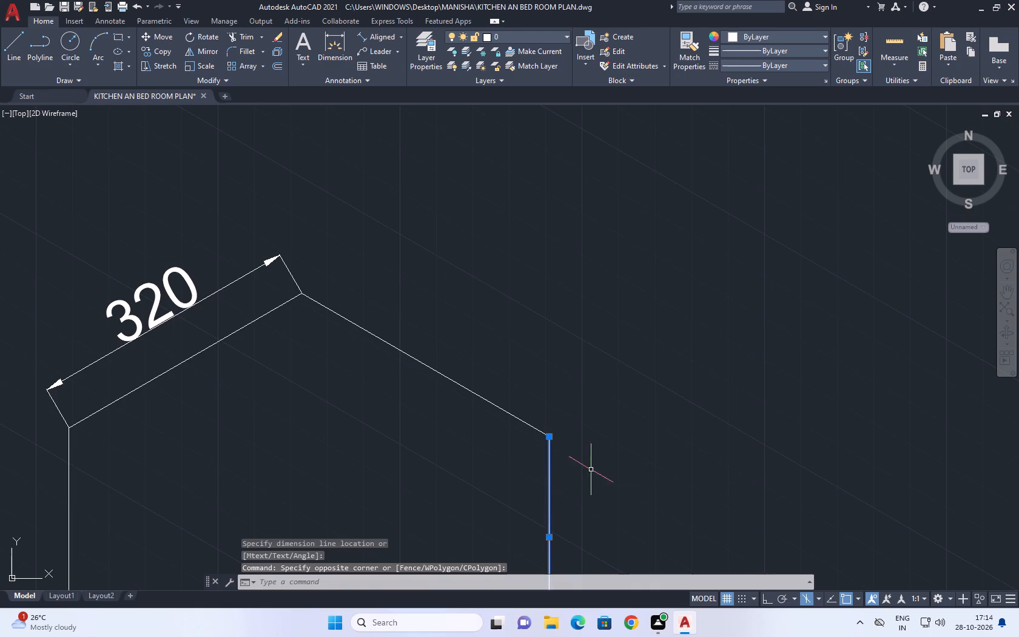
middle_click_drag(593, 468, 615, 359)
key("Delete")
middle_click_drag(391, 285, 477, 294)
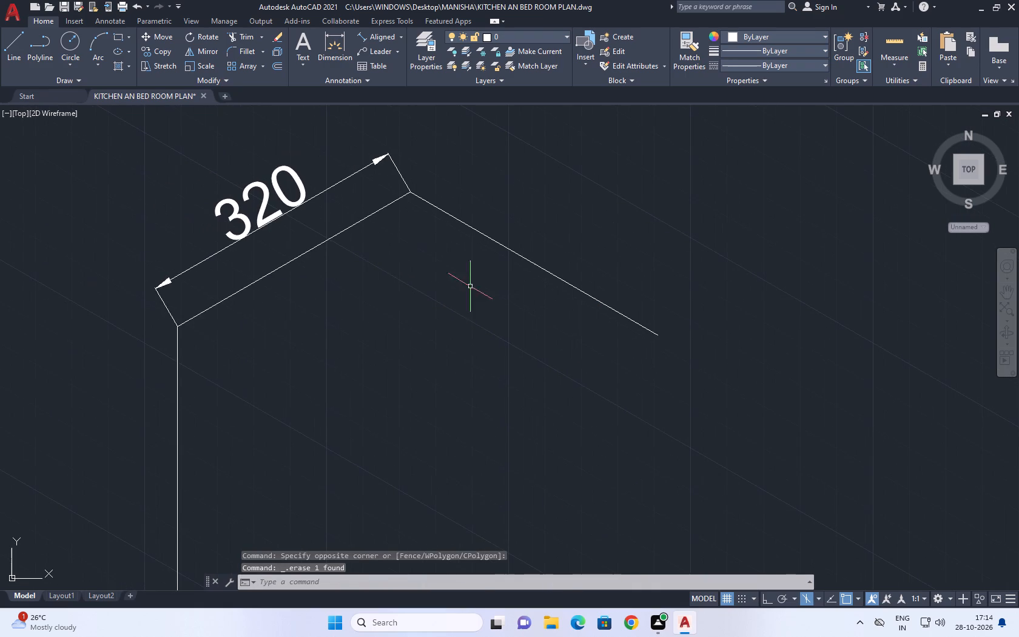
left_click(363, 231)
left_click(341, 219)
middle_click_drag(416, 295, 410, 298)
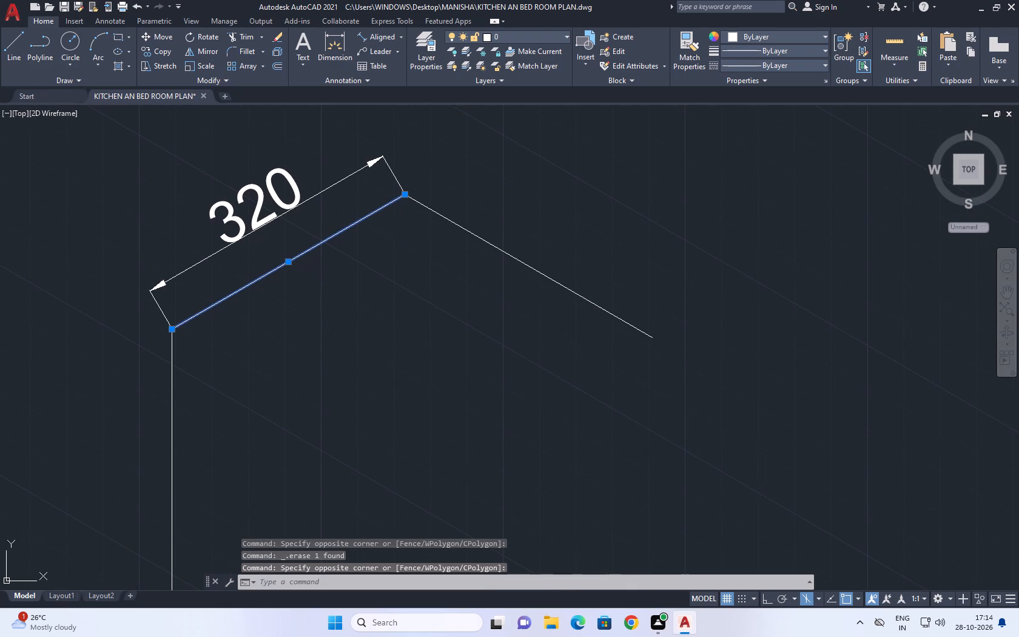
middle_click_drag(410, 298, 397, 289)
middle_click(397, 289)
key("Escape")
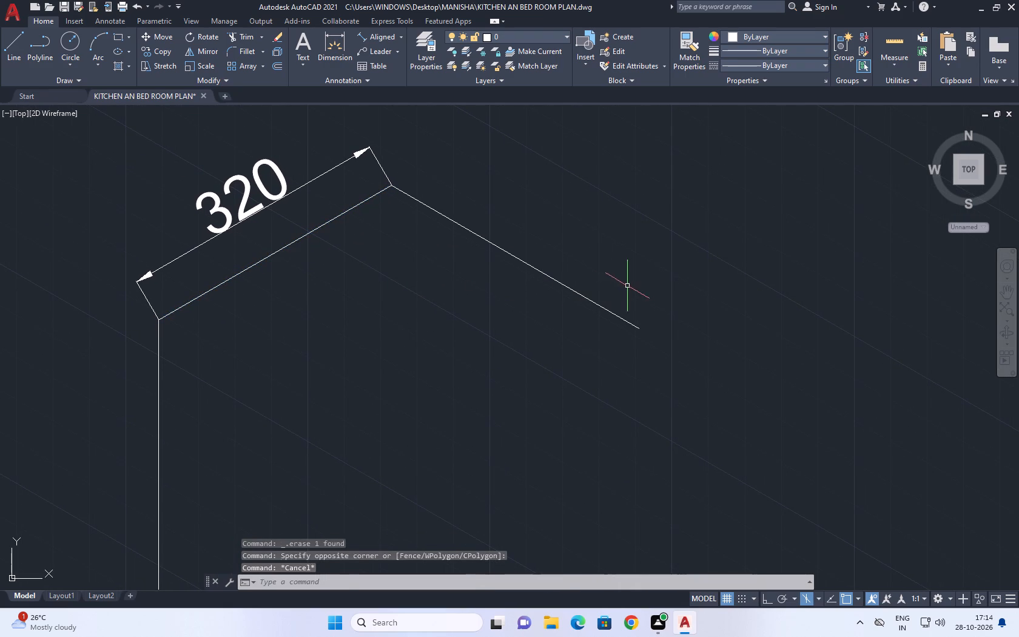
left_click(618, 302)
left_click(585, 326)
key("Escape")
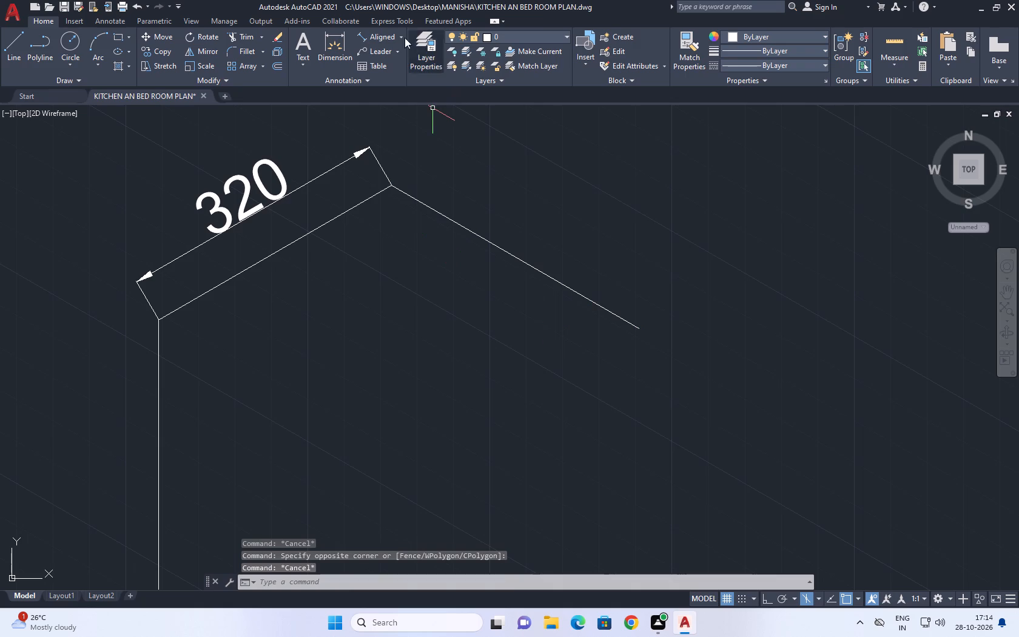
Check the length of the outline's descending edge with an aligned dimension, without placing it.
left_click_drag(371, 33, 373, 38)
left_click(392, 186)
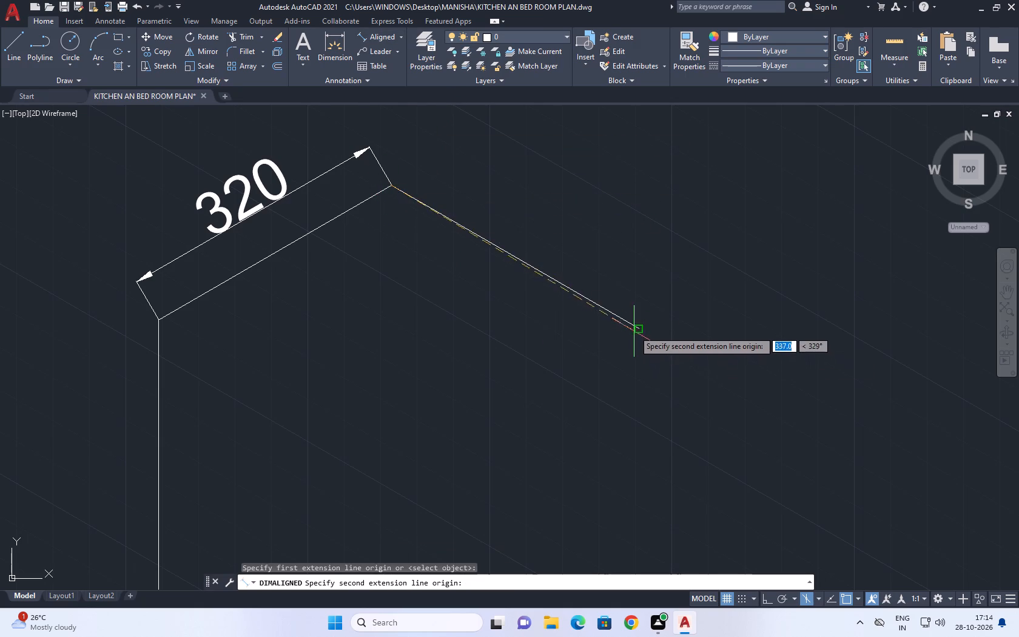
left_click(635, 327)
key("Escape")
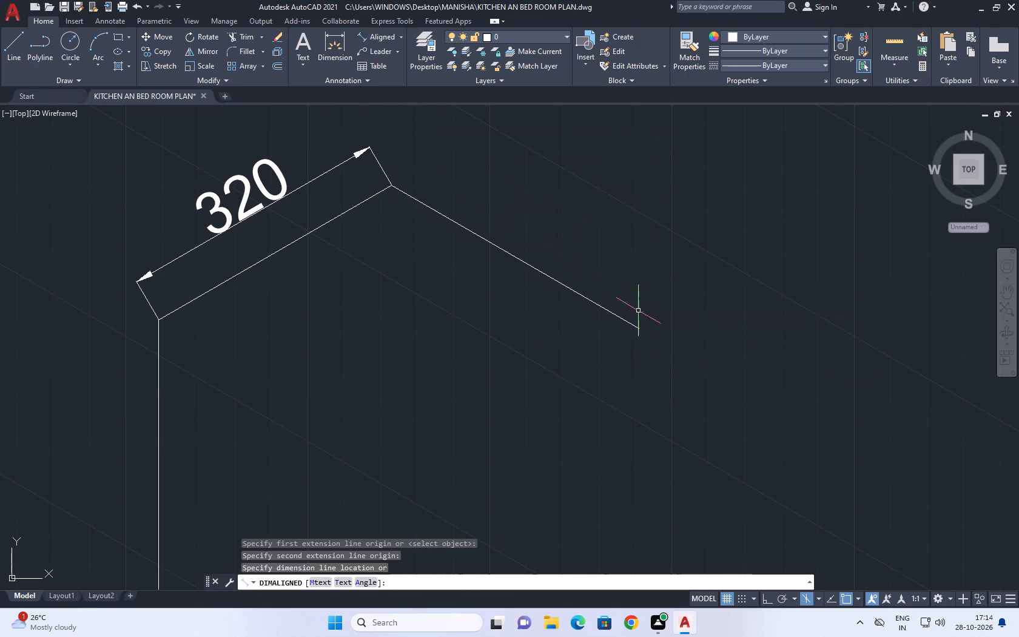
Draw a line 240 straight down from the descending edge's lower end, using ortho on the right isoplane.
middle_click_drag(633, 321, 604, 228)
type("L")
key("space")
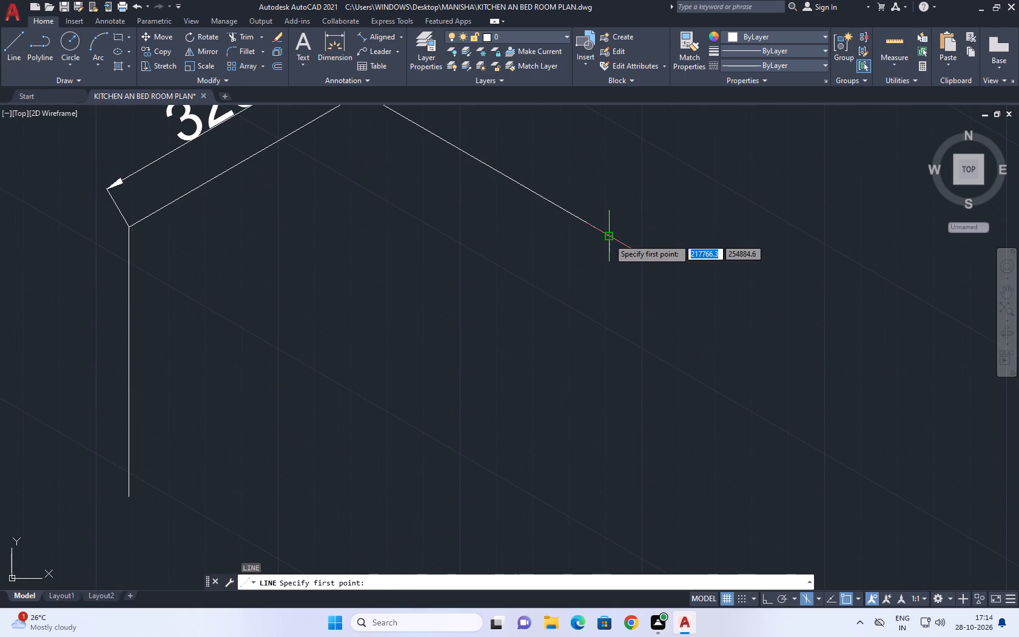
left_click(608, 238)
middle_click_drag(576, 445, 593, 362)
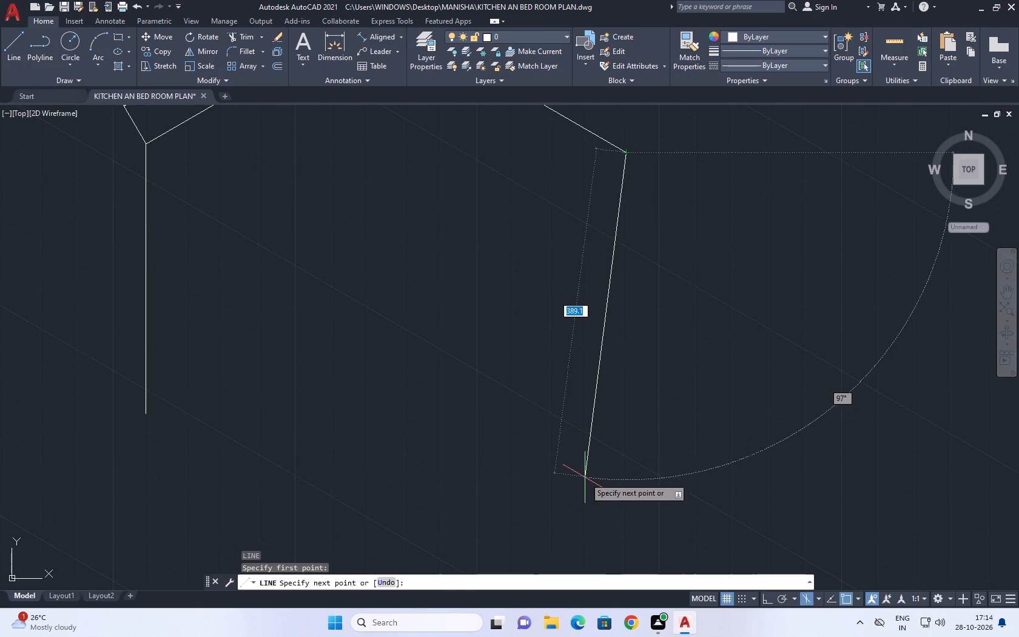
key("F5")
key("F8")
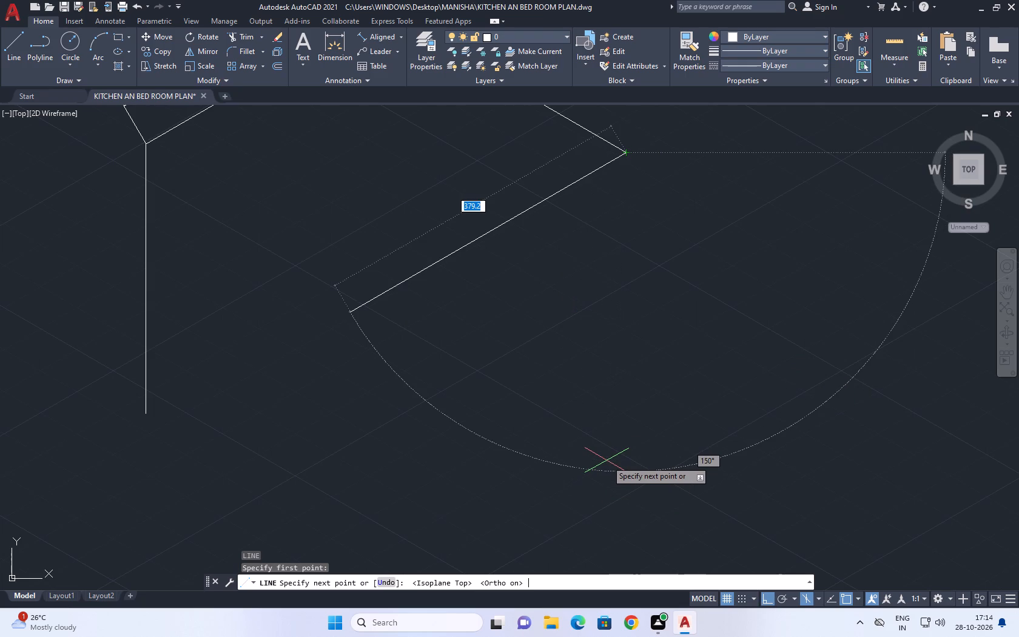
key("F5")
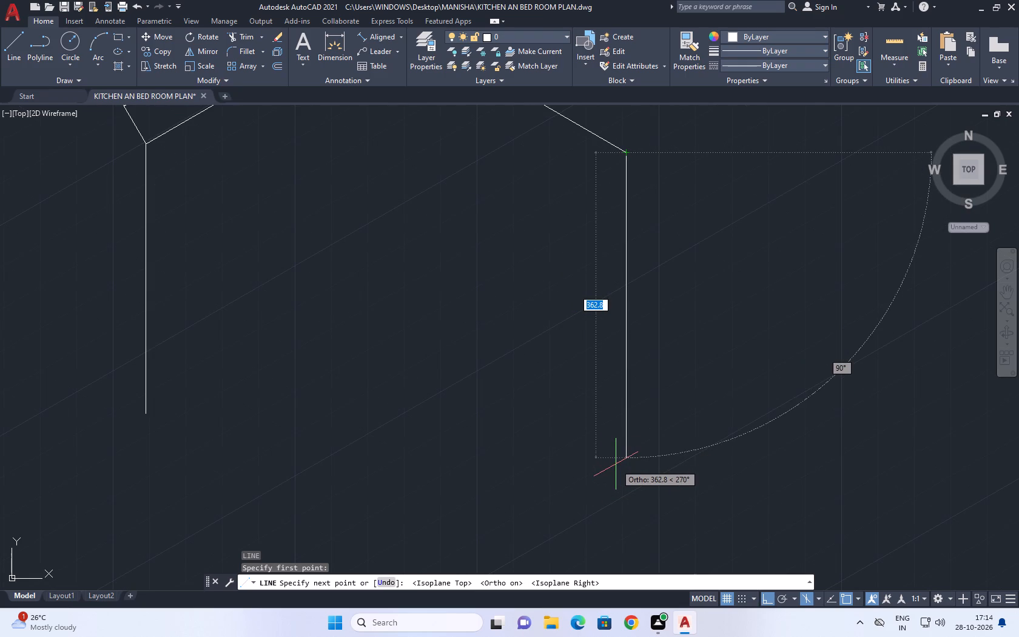
type("240")
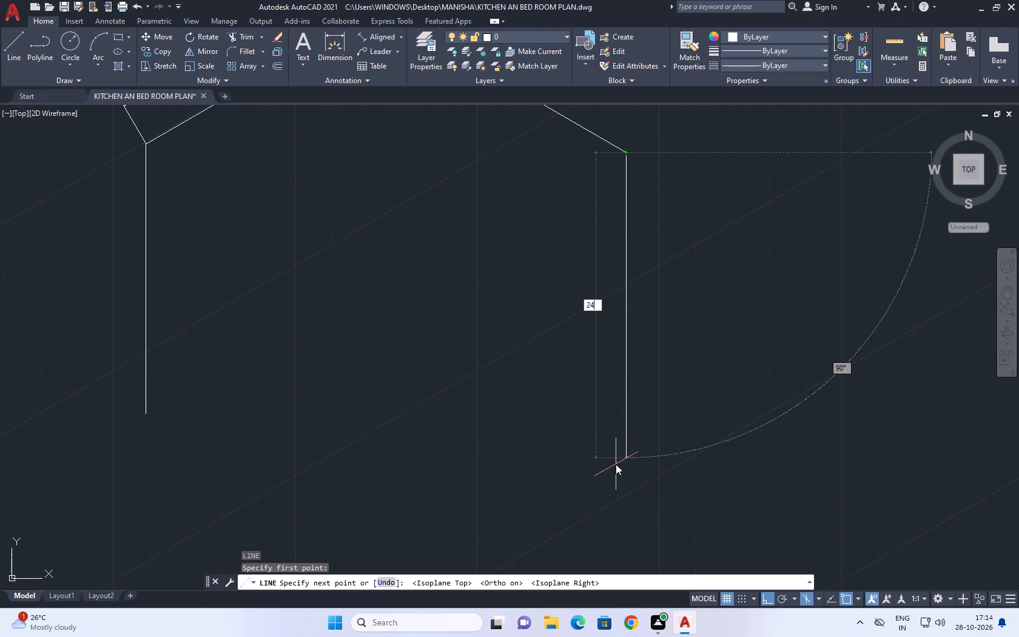
key("Return")
key("space")
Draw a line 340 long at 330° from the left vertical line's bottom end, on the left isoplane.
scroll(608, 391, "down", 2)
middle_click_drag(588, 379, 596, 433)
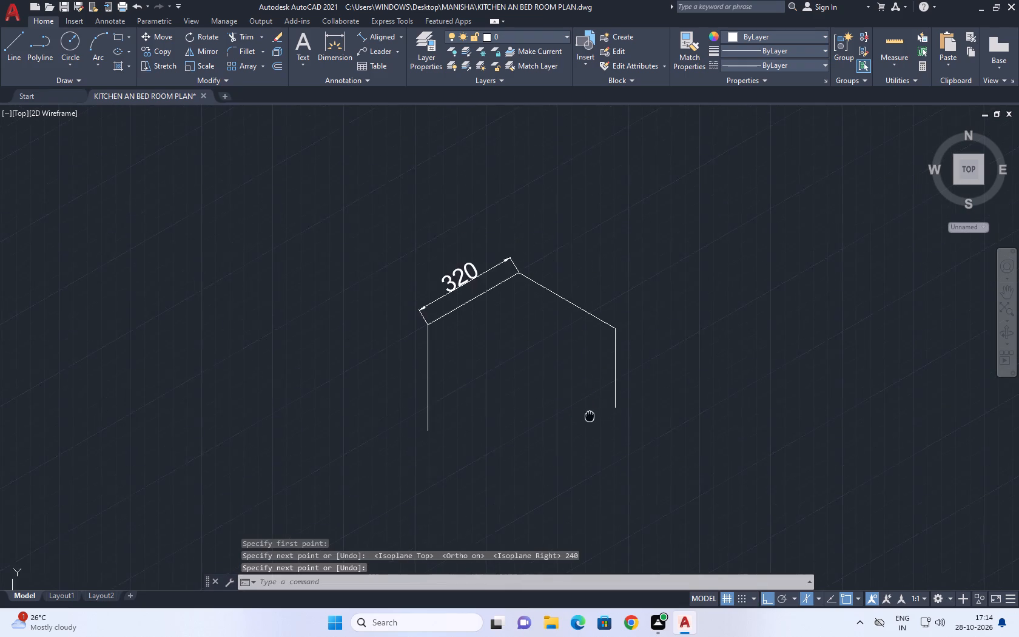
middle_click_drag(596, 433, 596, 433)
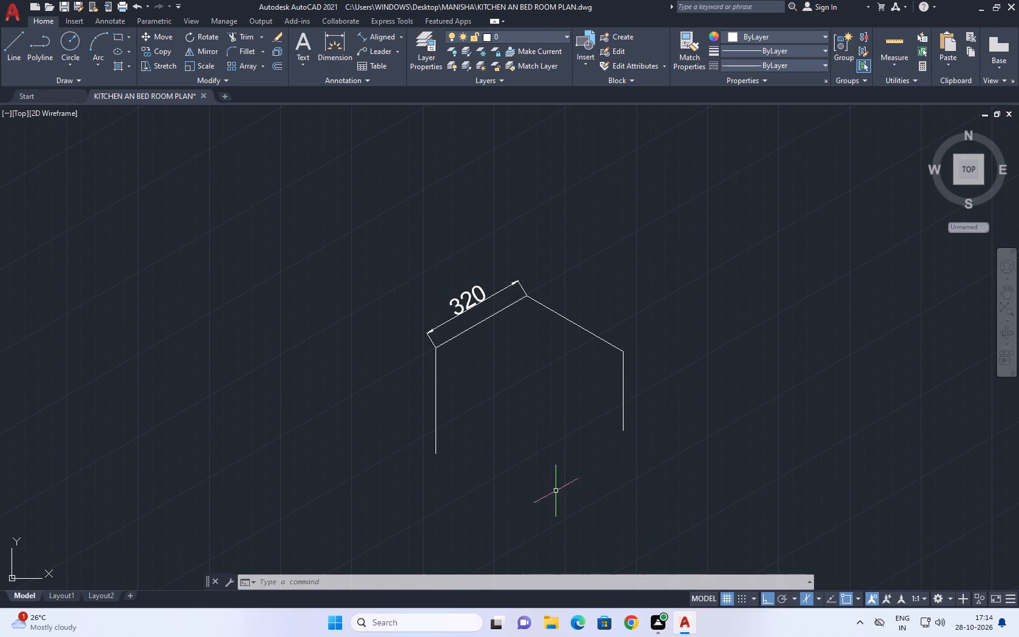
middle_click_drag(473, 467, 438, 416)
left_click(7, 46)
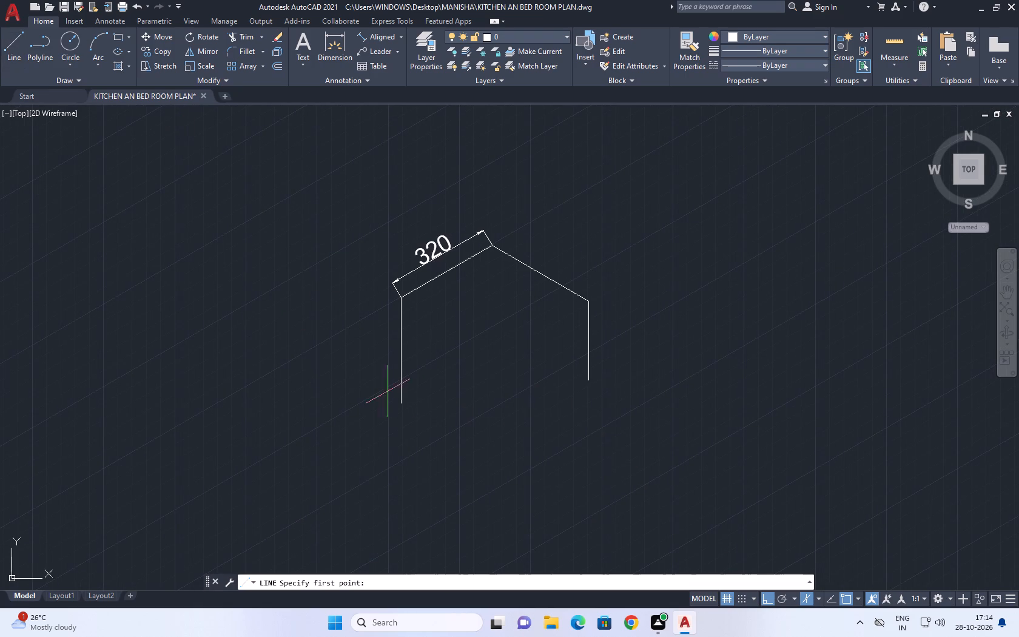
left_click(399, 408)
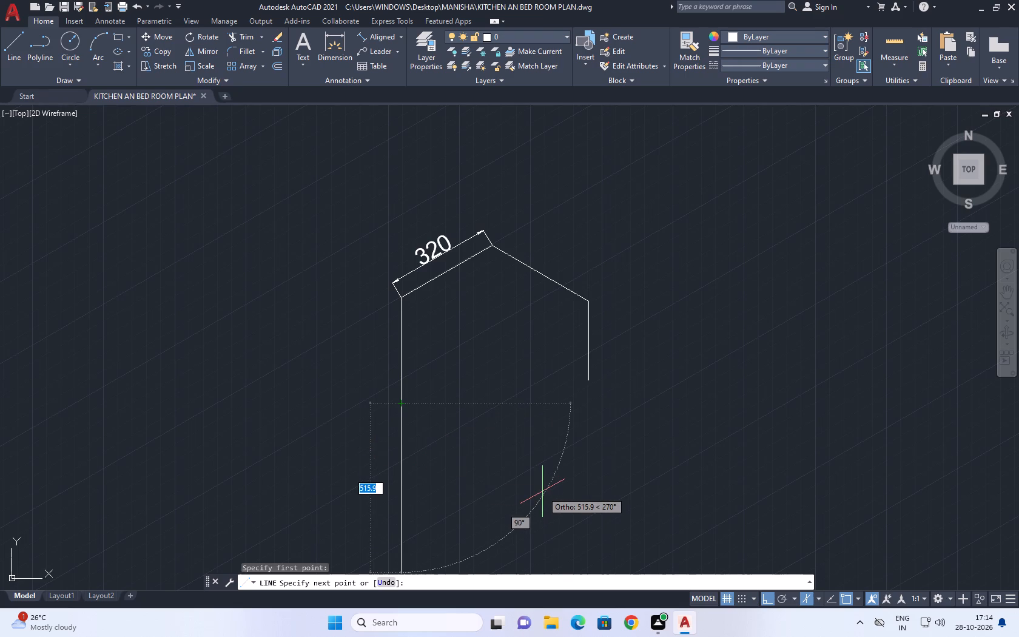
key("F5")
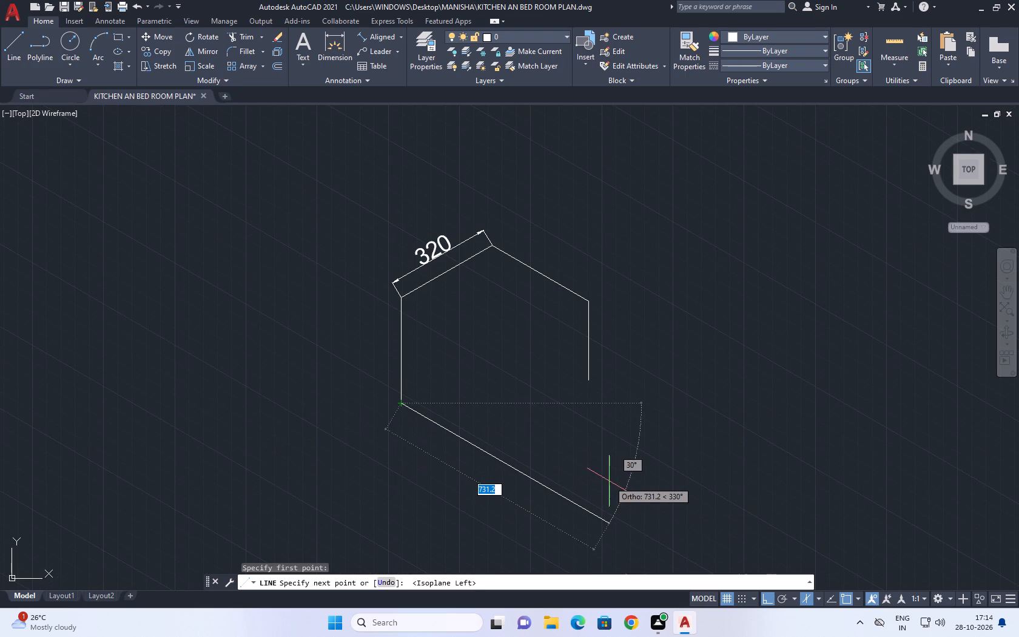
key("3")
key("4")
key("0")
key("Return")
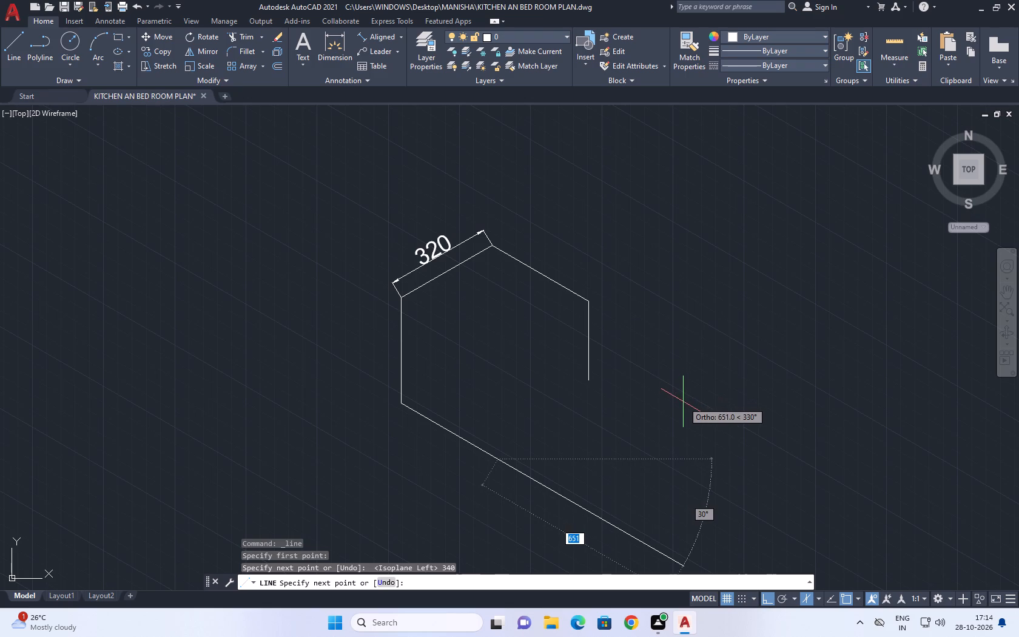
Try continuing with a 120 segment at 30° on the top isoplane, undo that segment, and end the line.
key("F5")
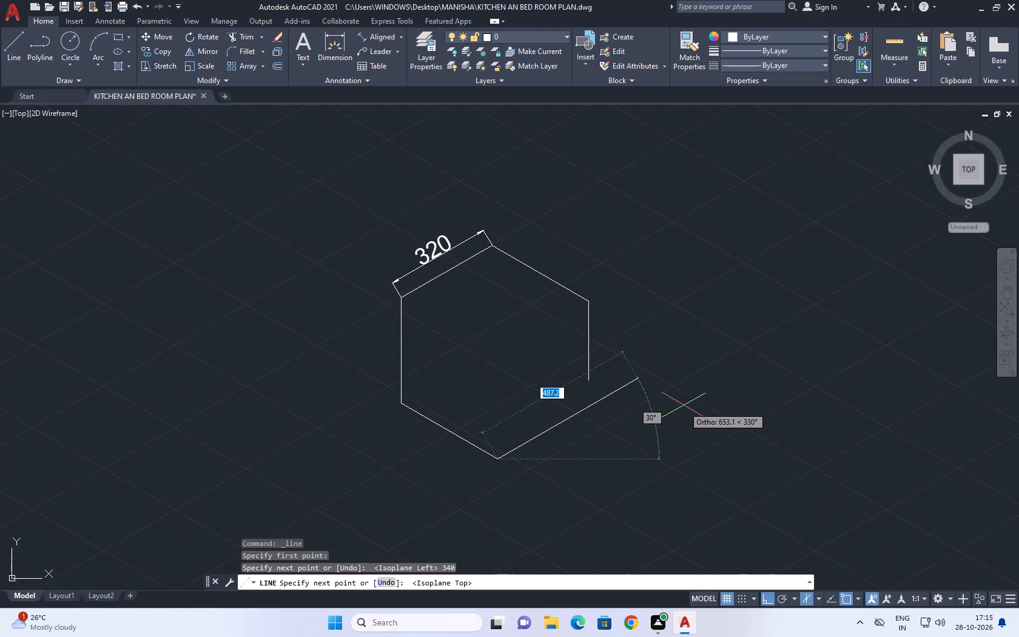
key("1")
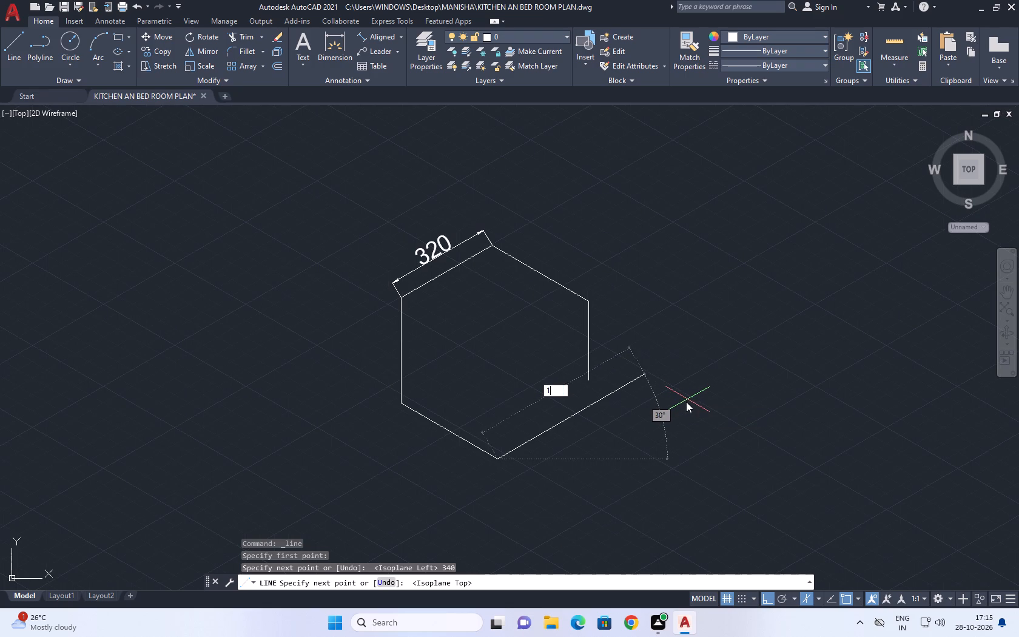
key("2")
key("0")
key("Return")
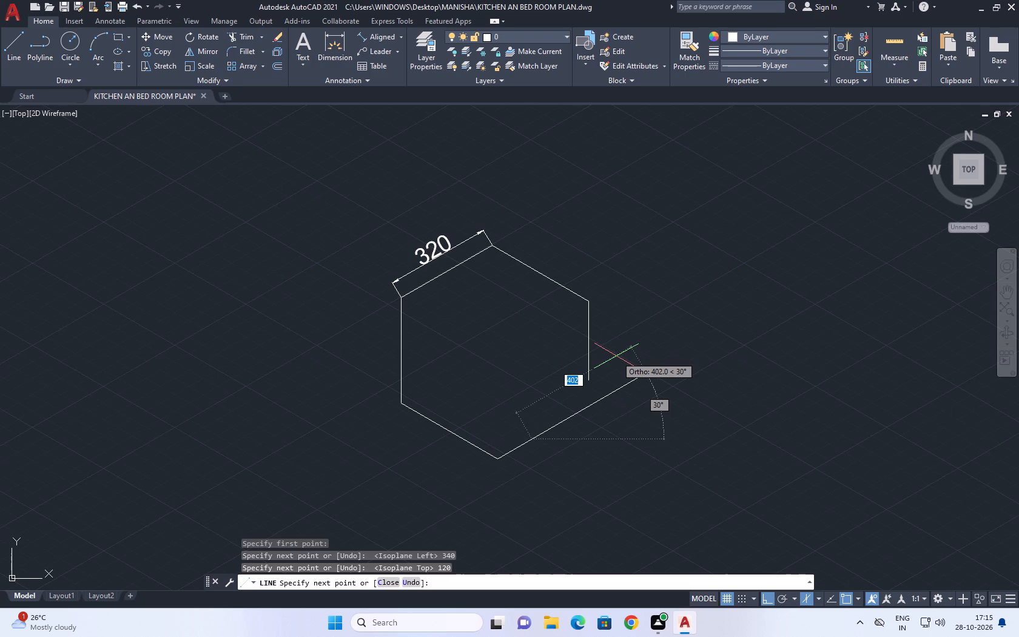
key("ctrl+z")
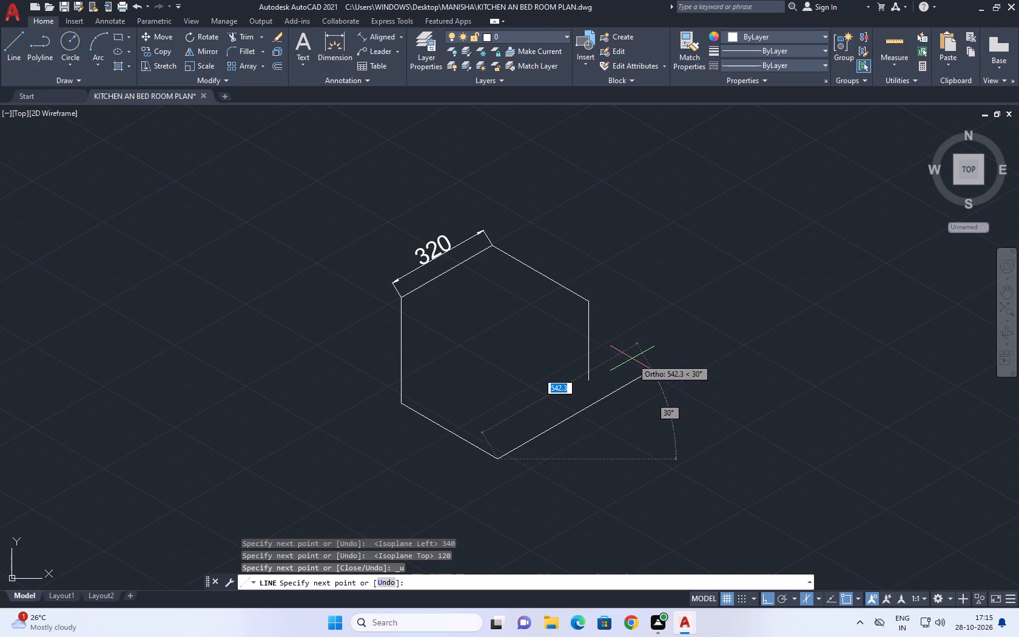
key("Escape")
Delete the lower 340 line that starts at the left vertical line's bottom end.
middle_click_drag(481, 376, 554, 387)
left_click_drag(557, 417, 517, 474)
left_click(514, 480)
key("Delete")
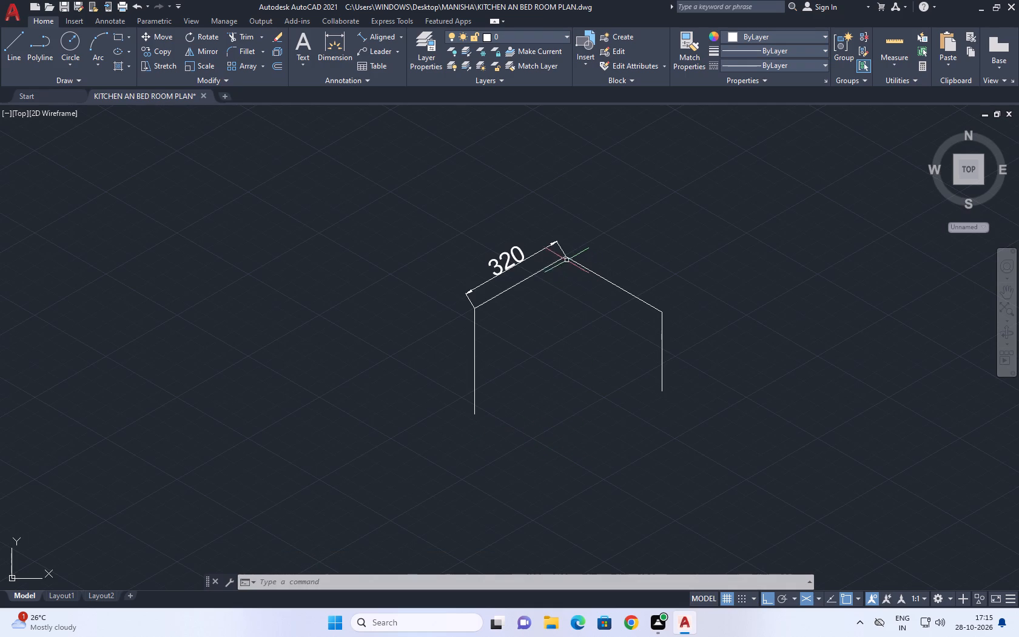
Draw a line from the outline's peak 320 straight down on the right isoplane to form the inner corner.
key("l")
key("space")
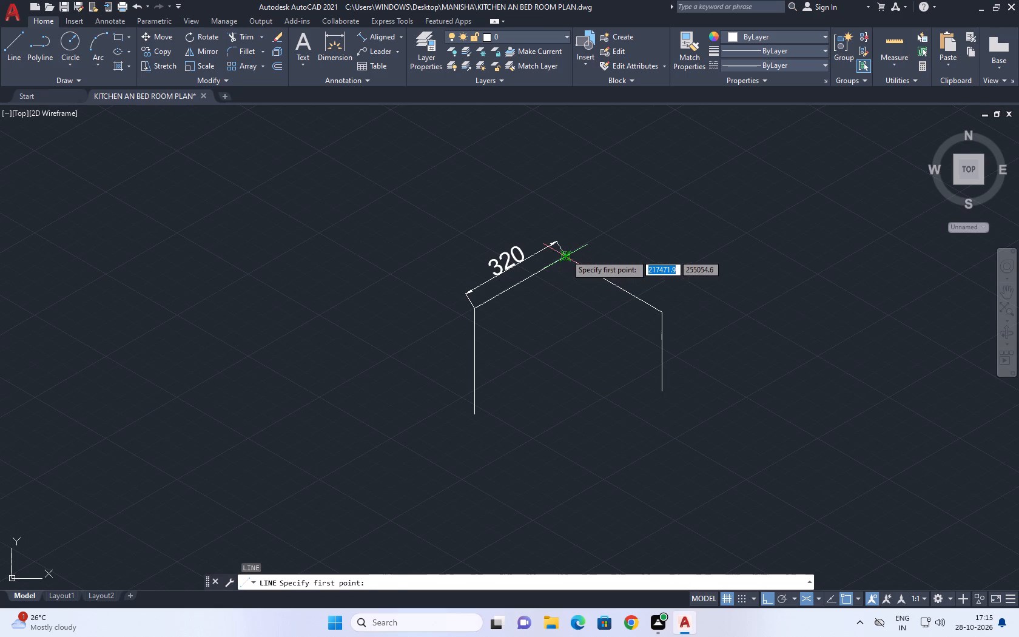
left_click(566, 254)
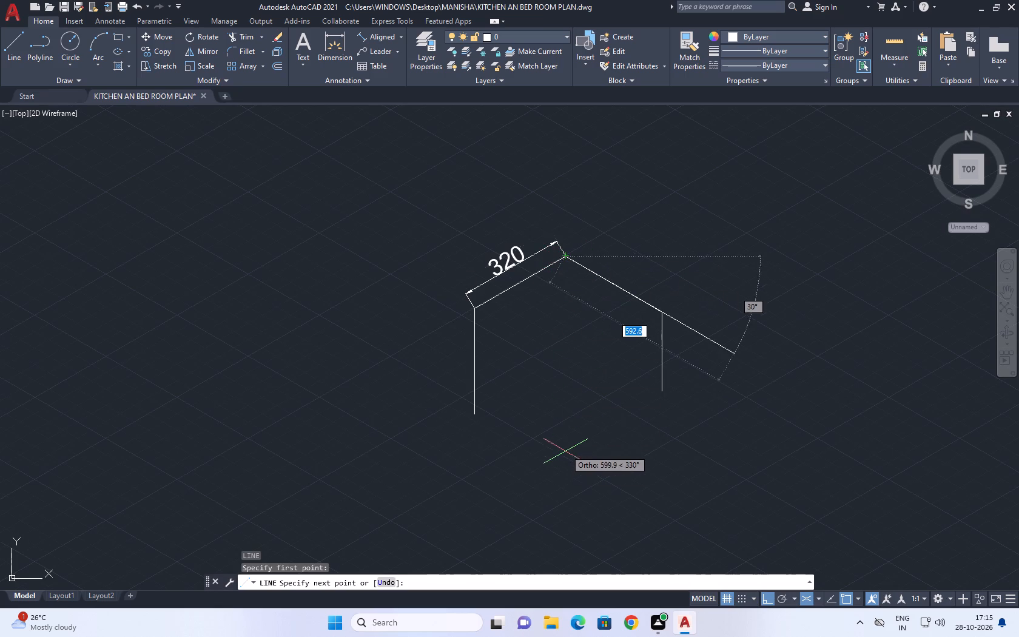
key("F5")
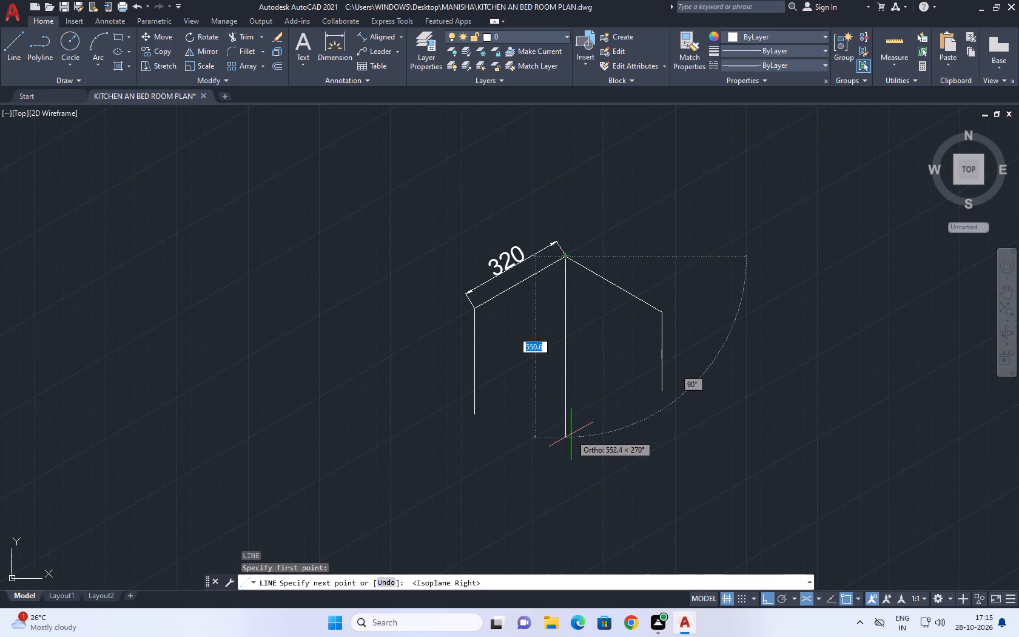
key("3")
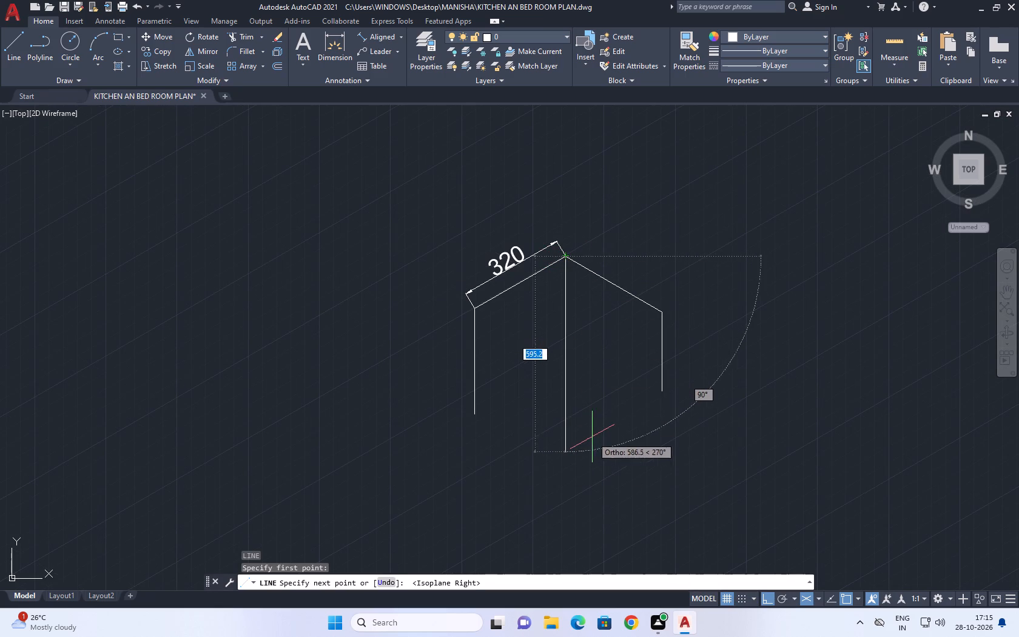
key("2")
key("0")
key("BackSpace")
key("BackSpace")
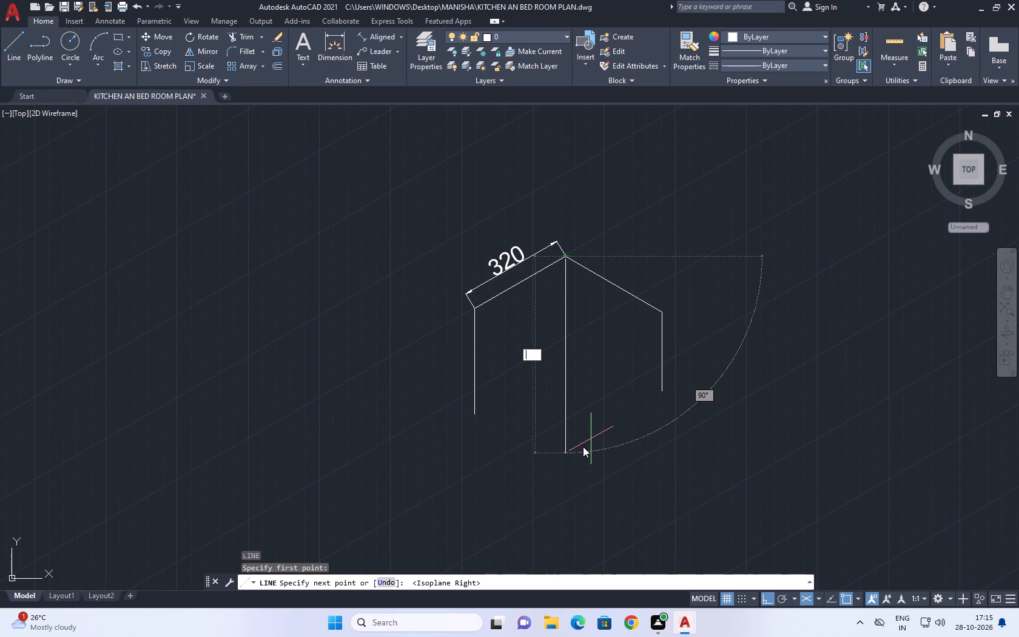
key("3")
key("2")
key("0")
key("Return")
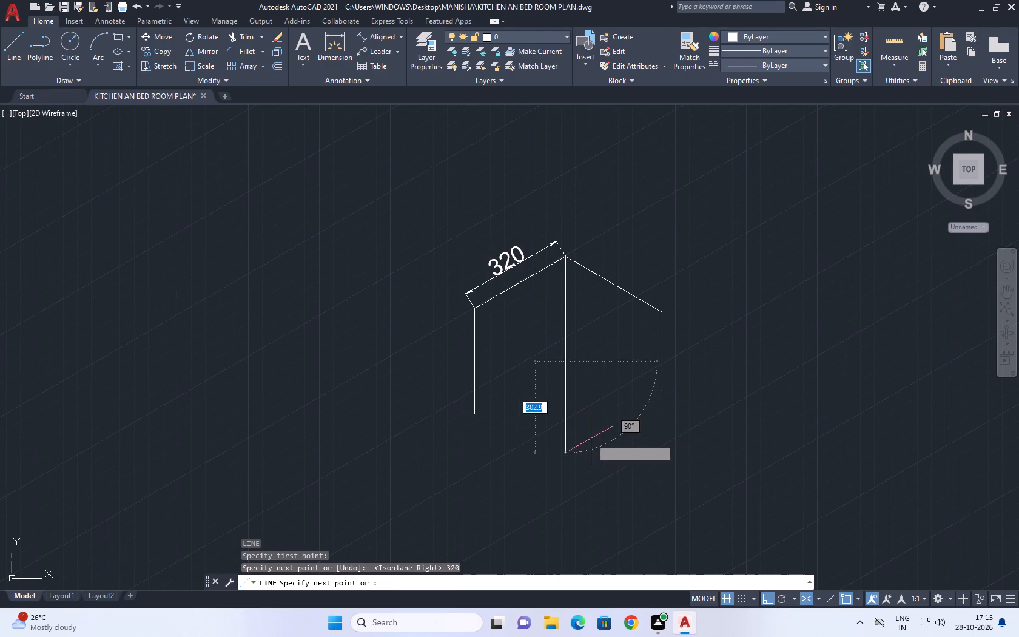
scroll(469, 415, "up", 2)
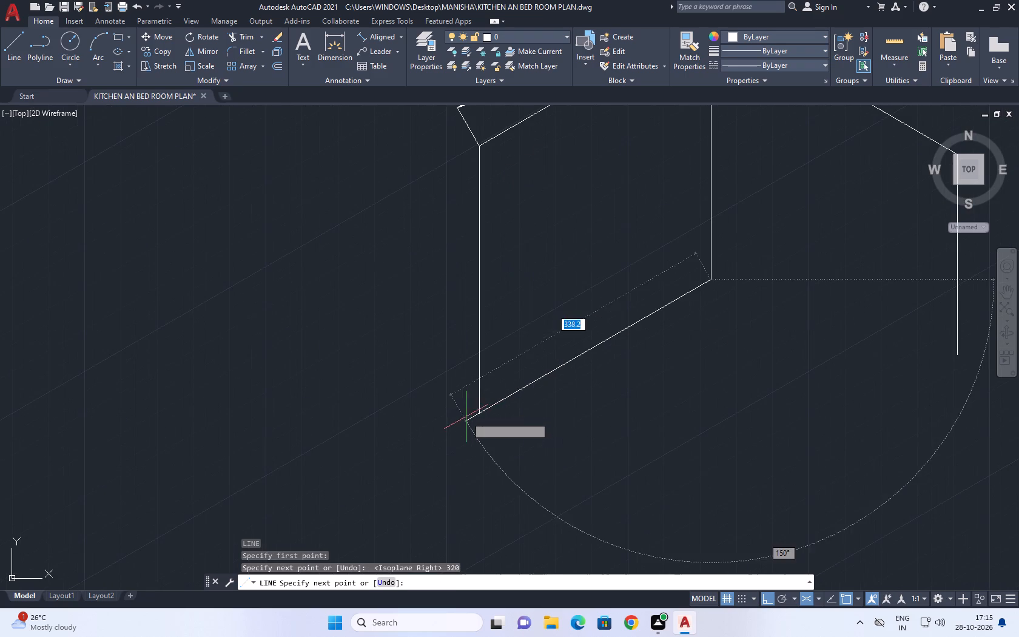
Draw the left wall's bottom edge from the inner corner's lower end at 210° to the left vertical line's bottom end.
left_click(479, 409)
key("Escape")
Copy the inner corner's vertical line 180 along the left wall at 210°.
middle_click_drag(690, 235, 650, 369)
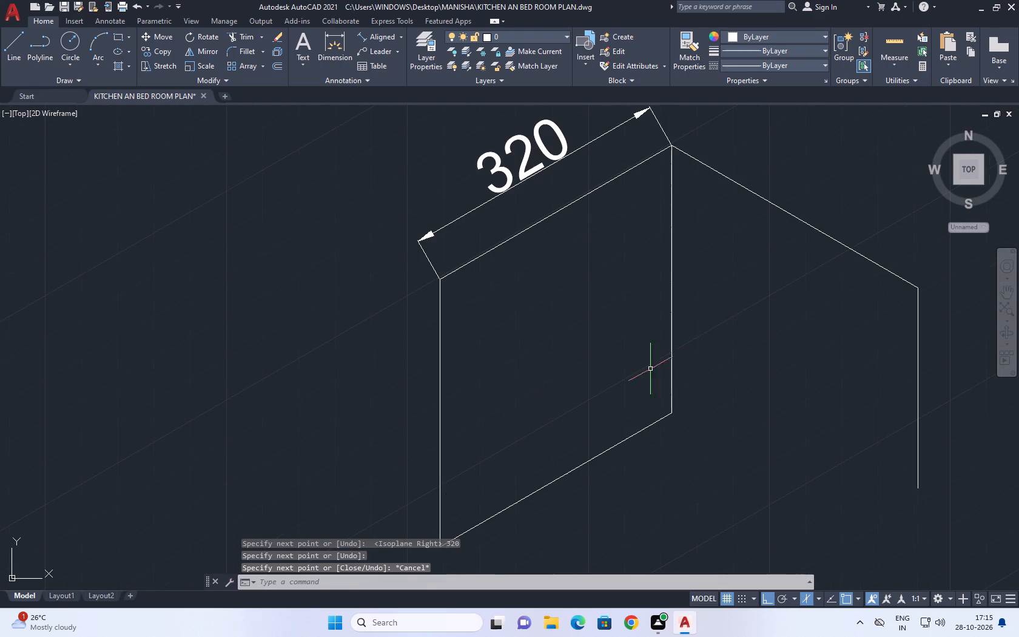
left_click(677, 328)
left_click(649, 309)
middle_click_drag(648, 308, 644, 351)
key("c")
key("o")
key("space")
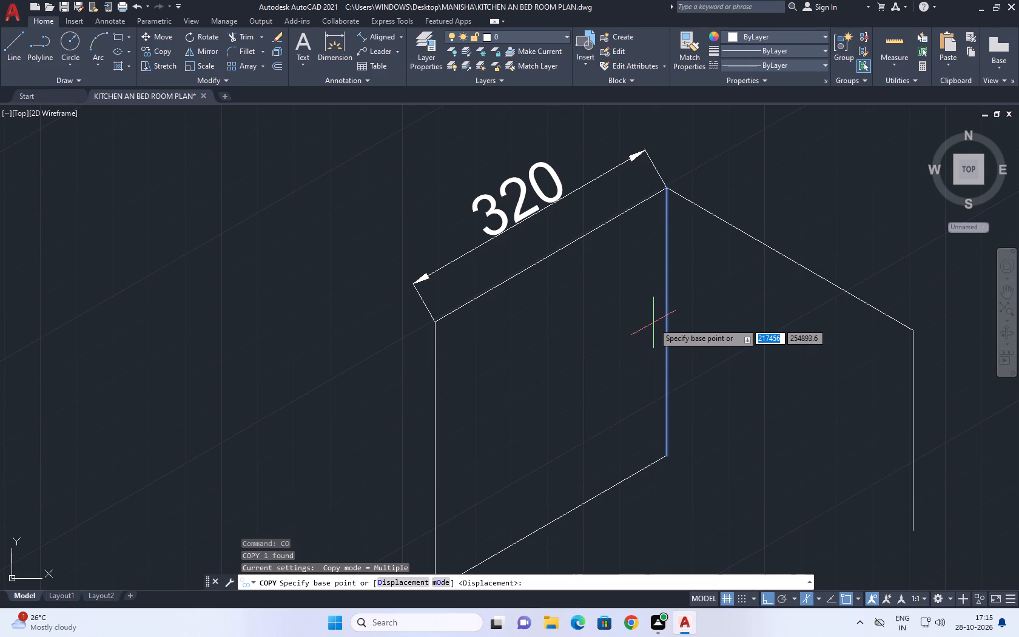
left_click(657, 304)
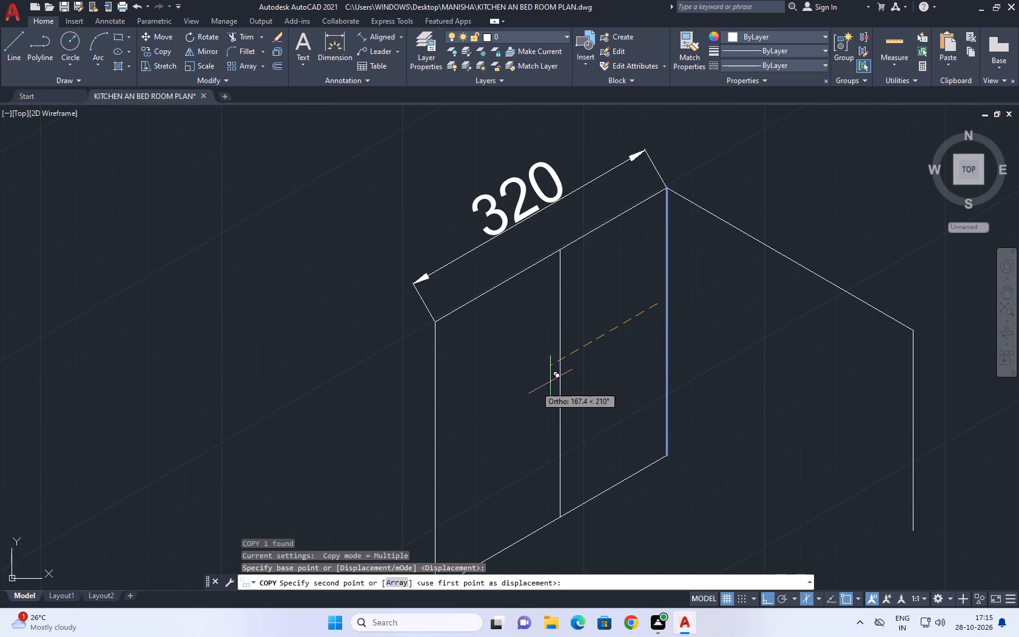
key("1")
key("8")
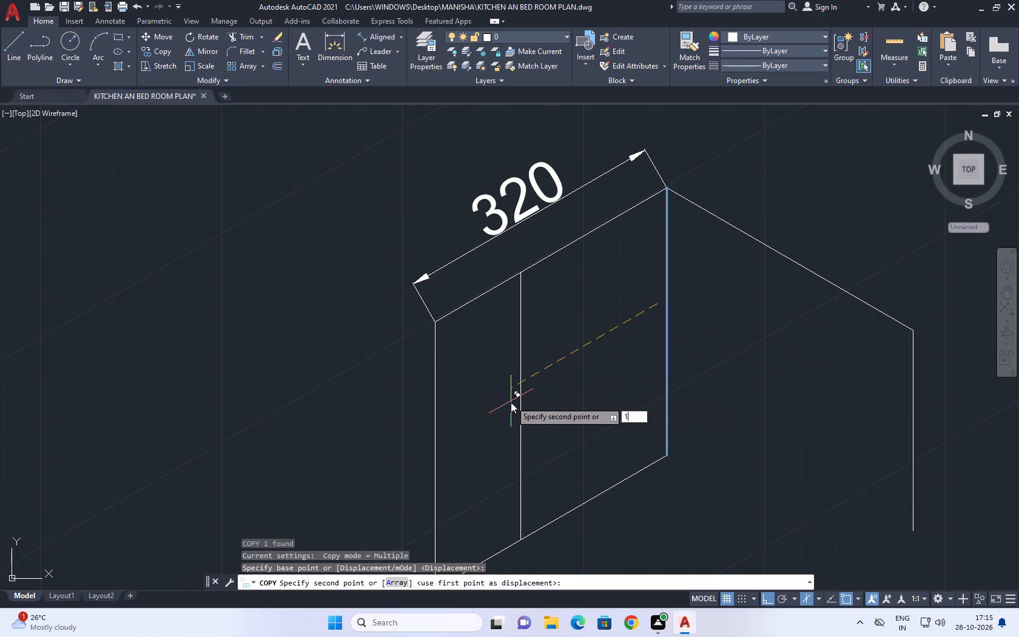
key("0")
key("Return")
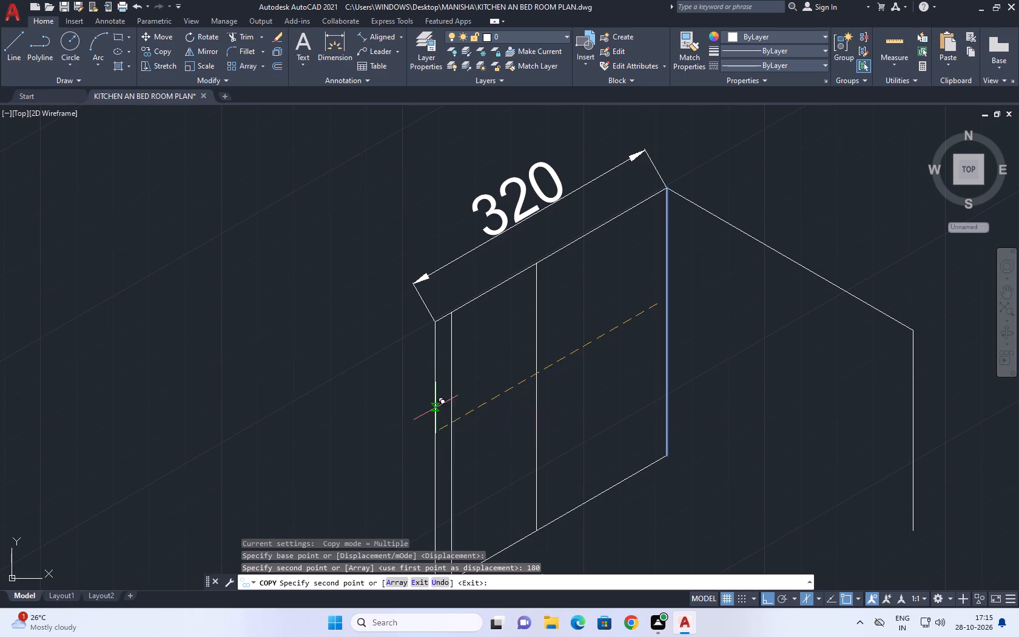
key("Escape")
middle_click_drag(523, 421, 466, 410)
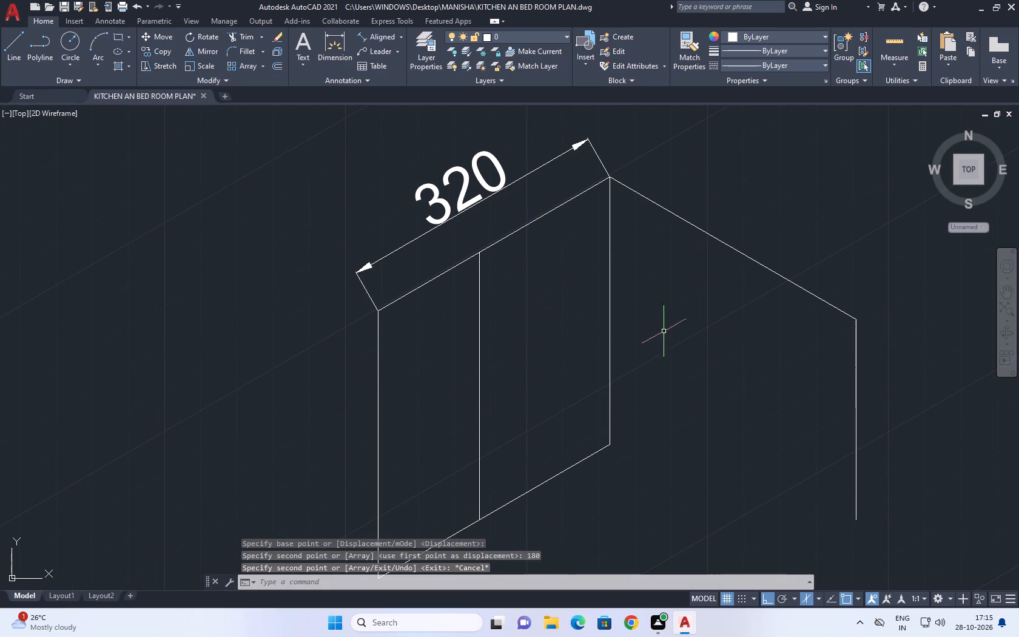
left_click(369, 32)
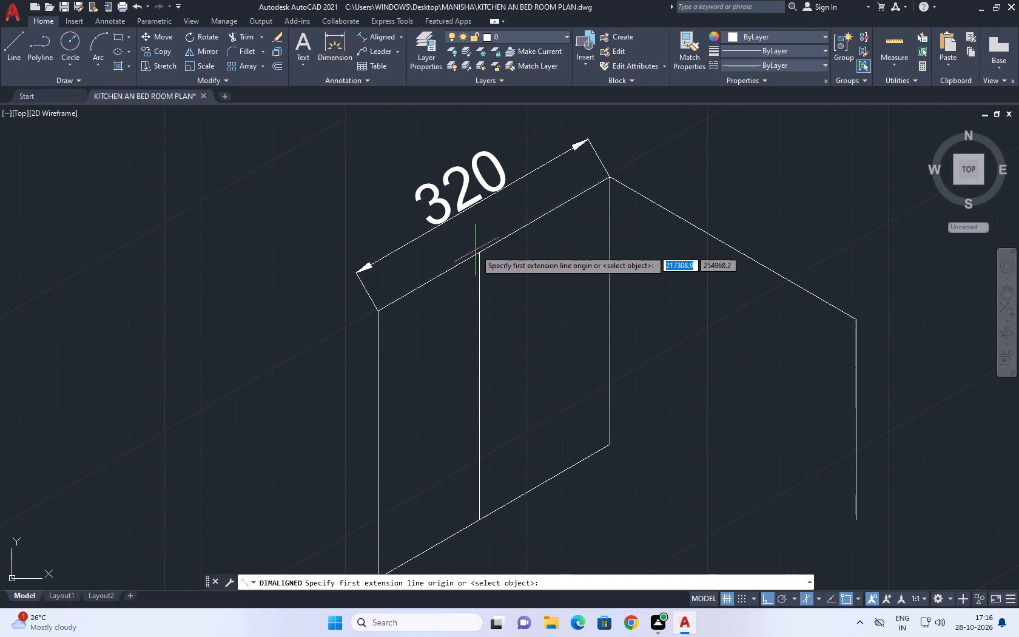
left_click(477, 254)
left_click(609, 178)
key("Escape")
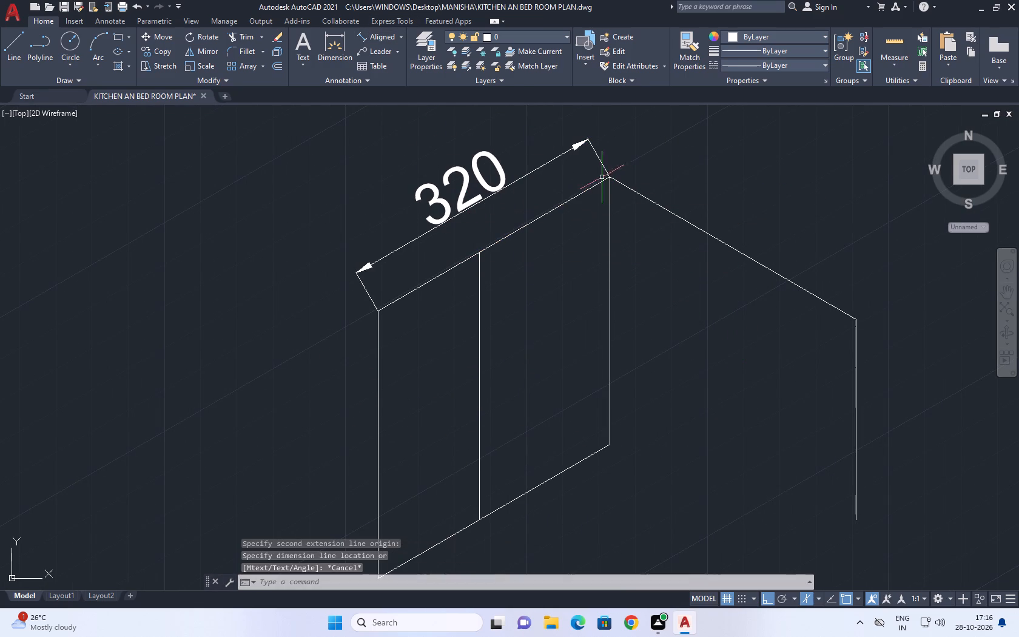
Delete the 320 aligned dimension above the left wall's top edge.
left_click_drag(532, 186, 526, 186)
left_click(469, 167)
key("Delete")
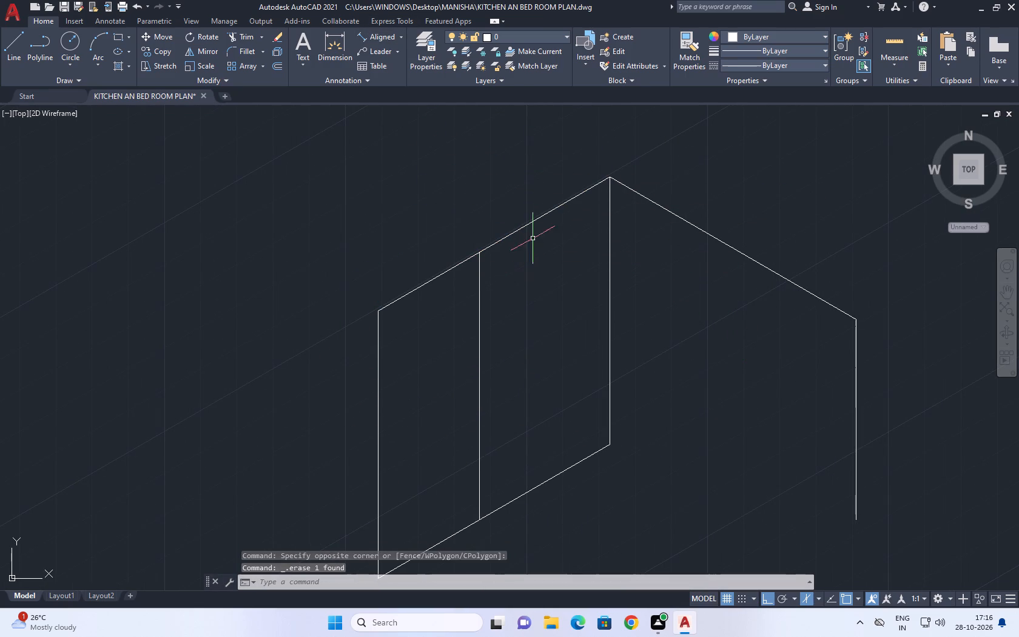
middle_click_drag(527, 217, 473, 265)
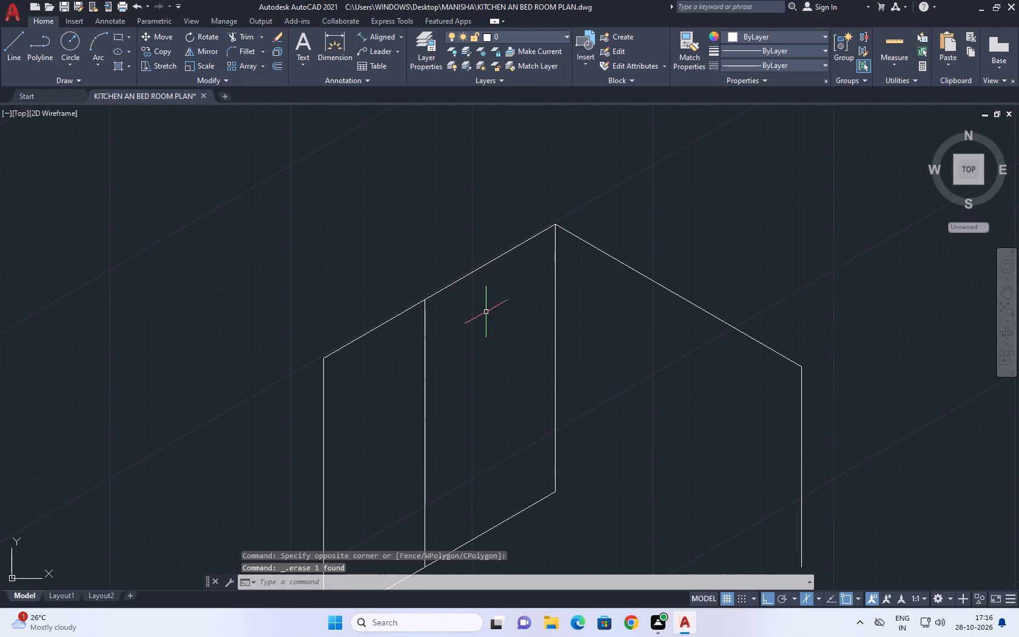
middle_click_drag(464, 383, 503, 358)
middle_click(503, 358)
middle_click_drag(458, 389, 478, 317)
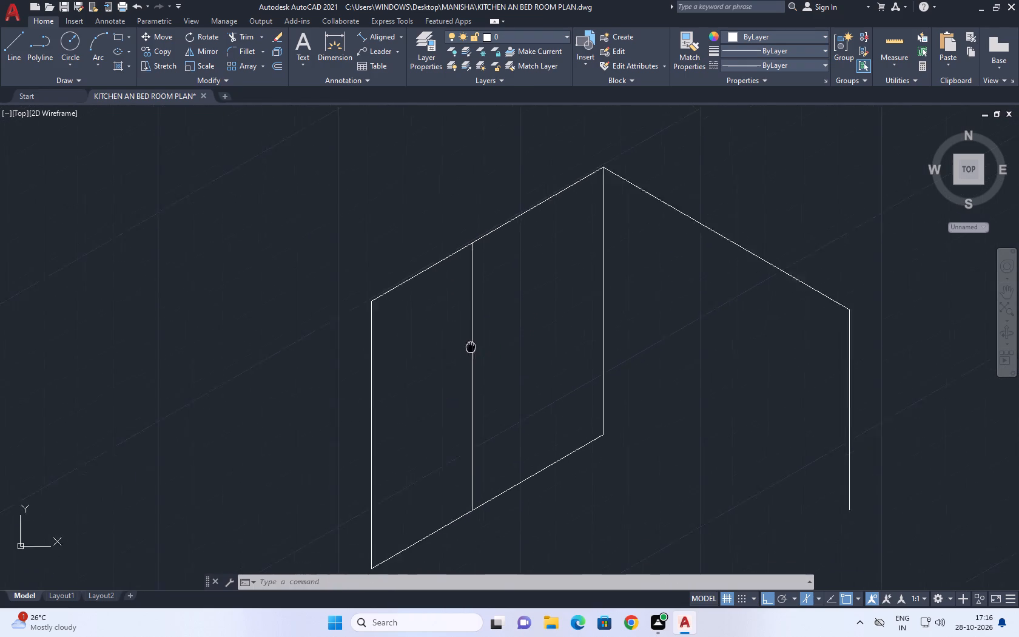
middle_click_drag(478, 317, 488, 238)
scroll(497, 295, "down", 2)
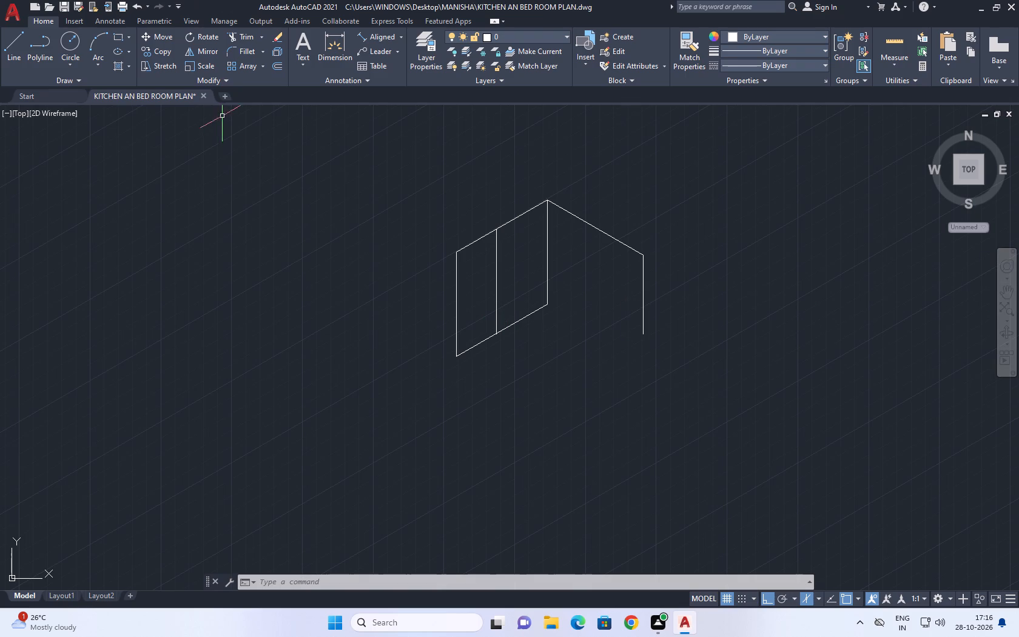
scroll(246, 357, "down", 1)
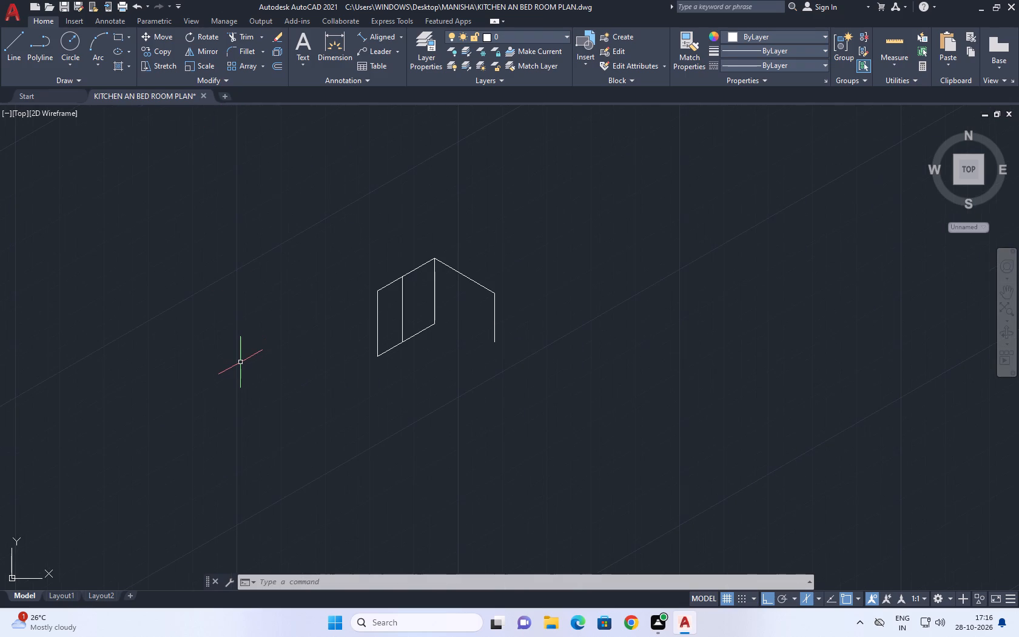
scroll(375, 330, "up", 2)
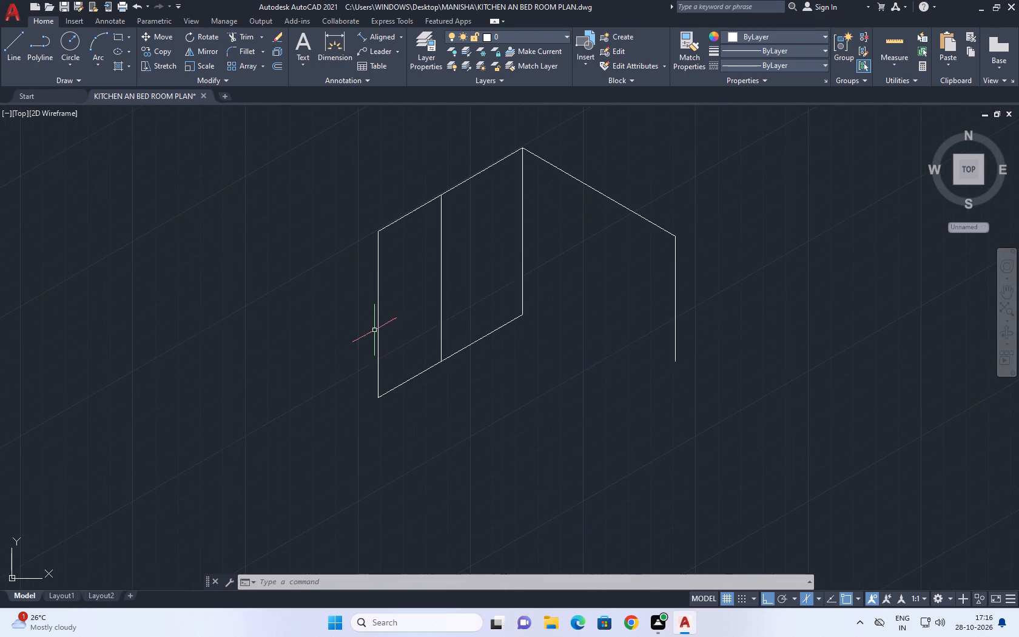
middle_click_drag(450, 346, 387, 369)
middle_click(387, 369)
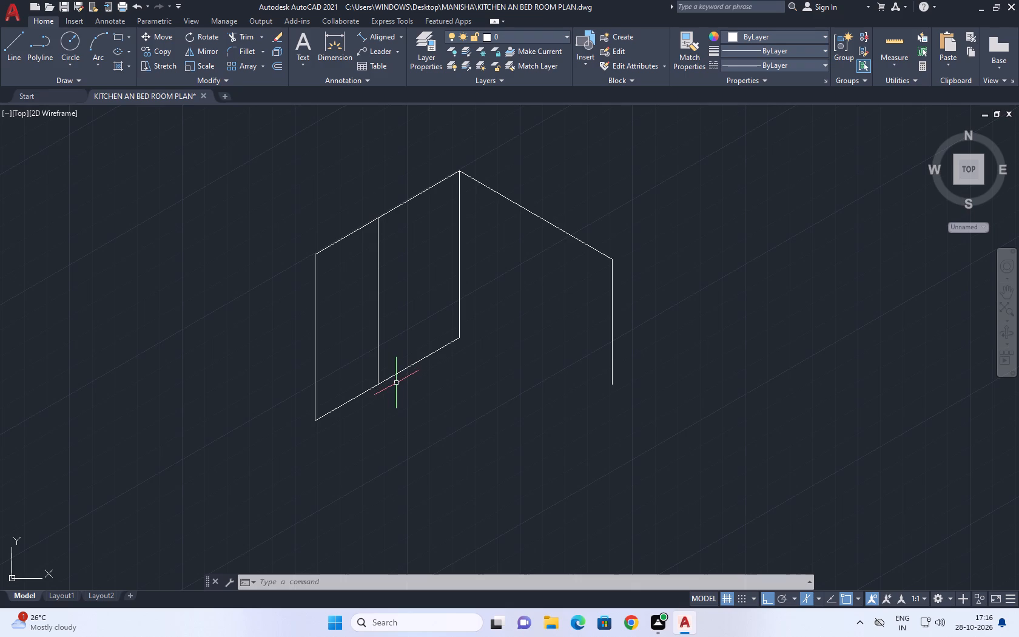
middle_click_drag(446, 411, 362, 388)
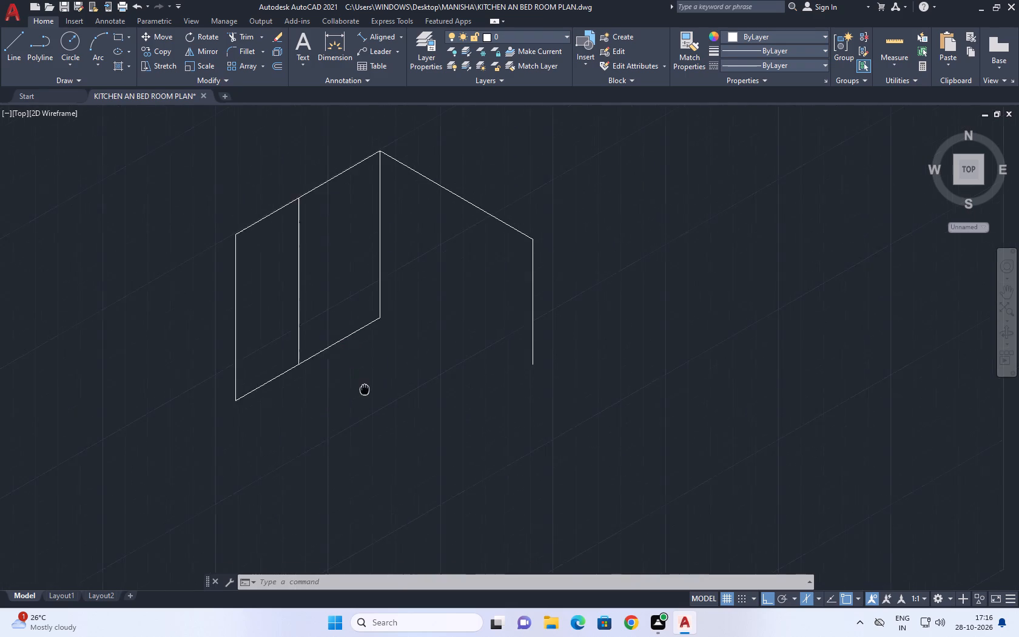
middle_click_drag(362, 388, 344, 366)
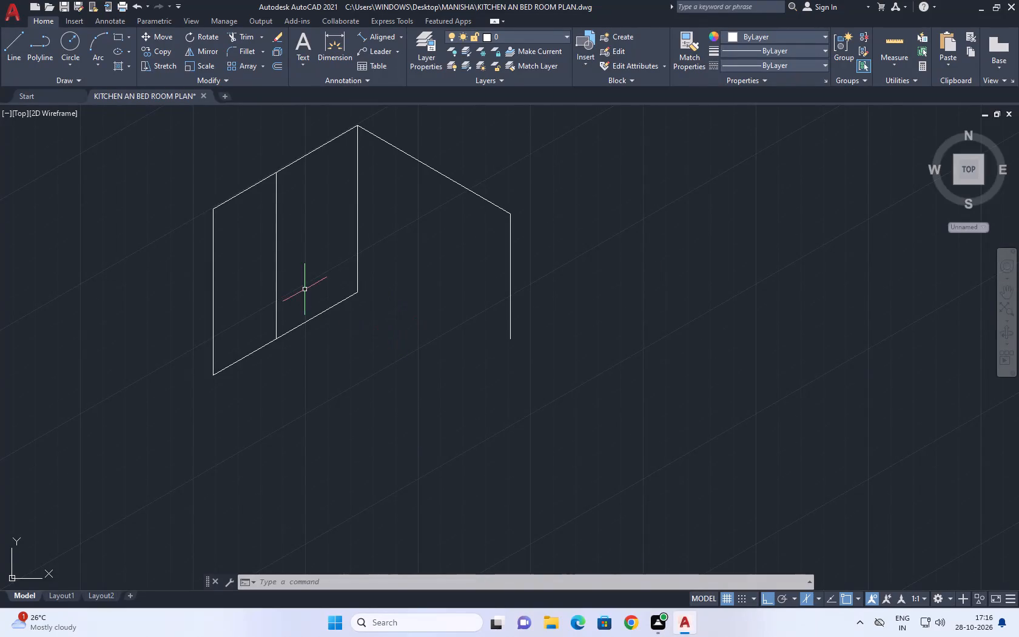
Draw a closed isometric panel below the room outline with 40-high vertical sides and 180-long edges at 30°, on the right isoplane.
middle_click_drag(304, 289, 372, 318)
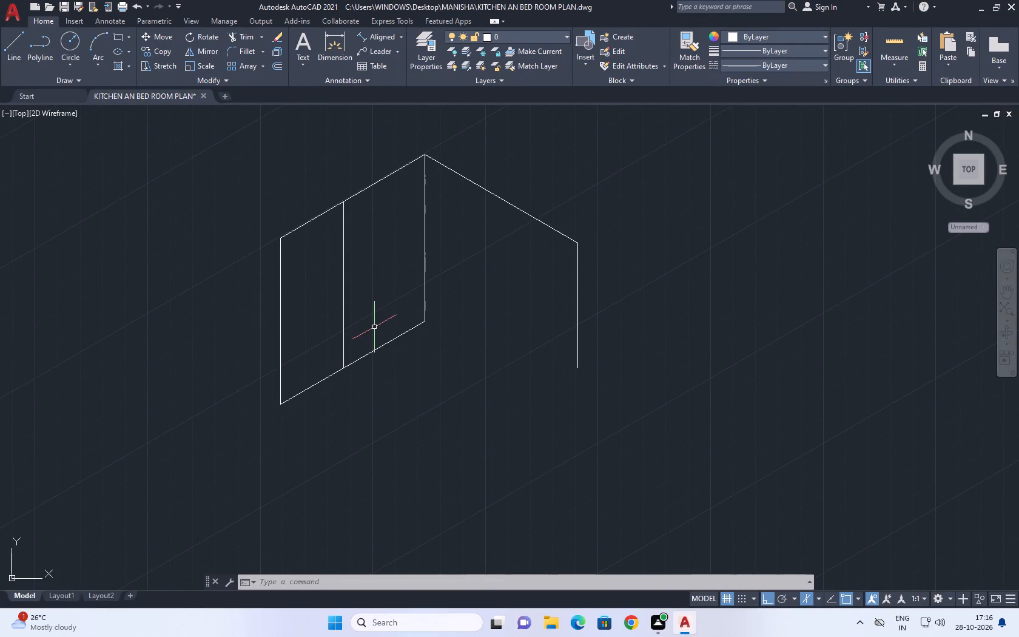
key("l")
key("space")
middle_click_drag(385, 422, 365, 367)
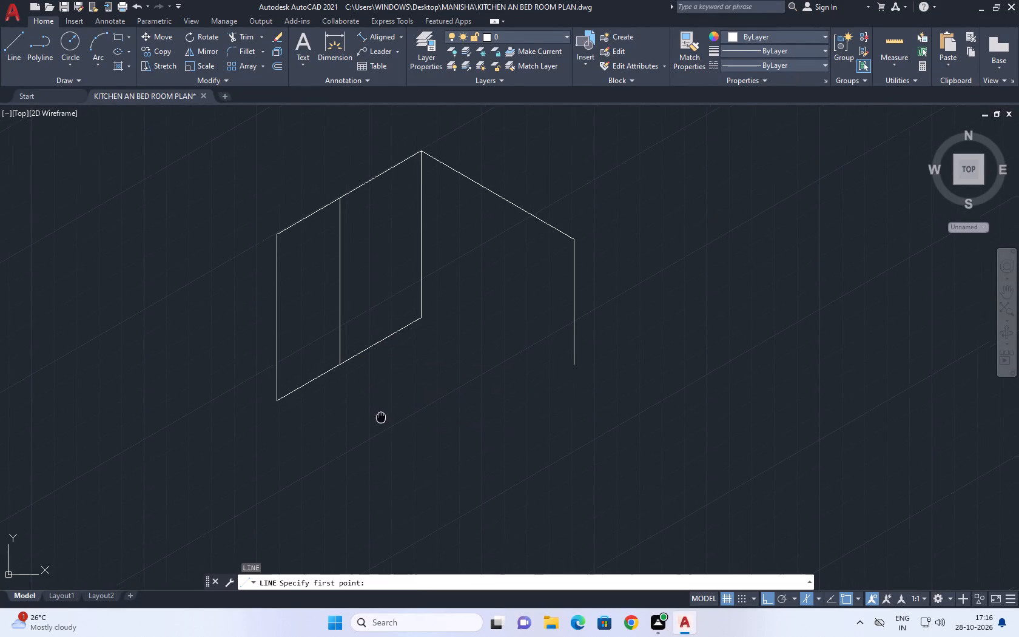
middle_click_drag(365, 367, 362, 314)
left_click_drag(410, 417, 405, 412)
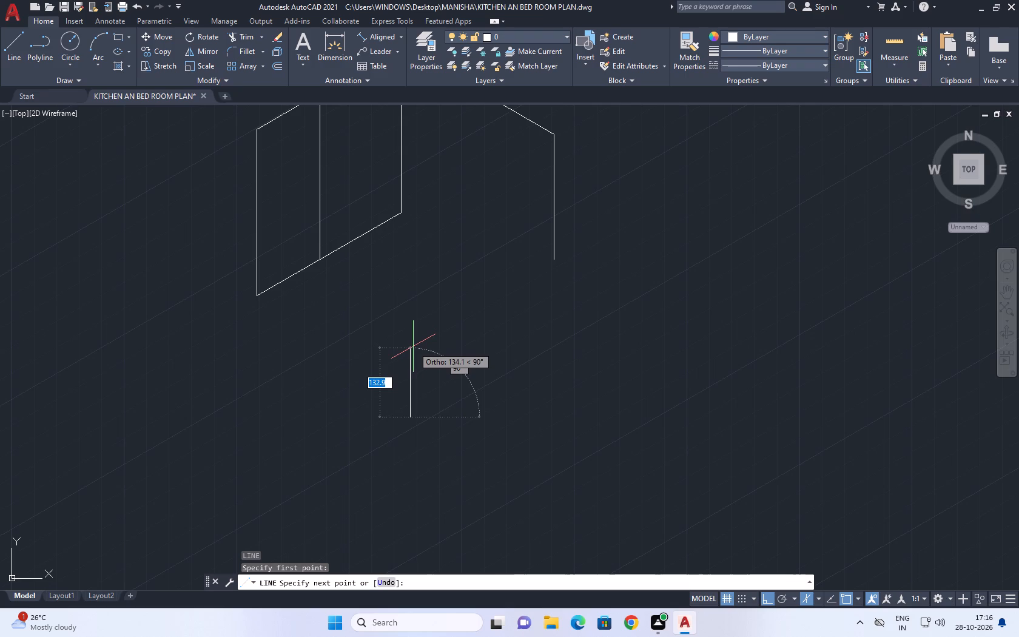
key("4")
key("0")
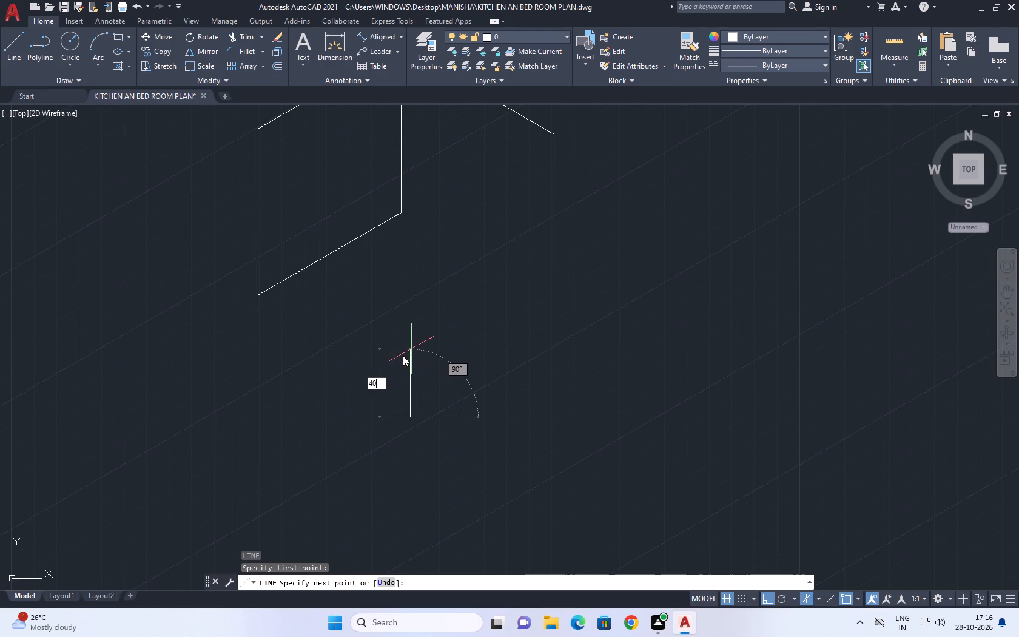
key("Return")
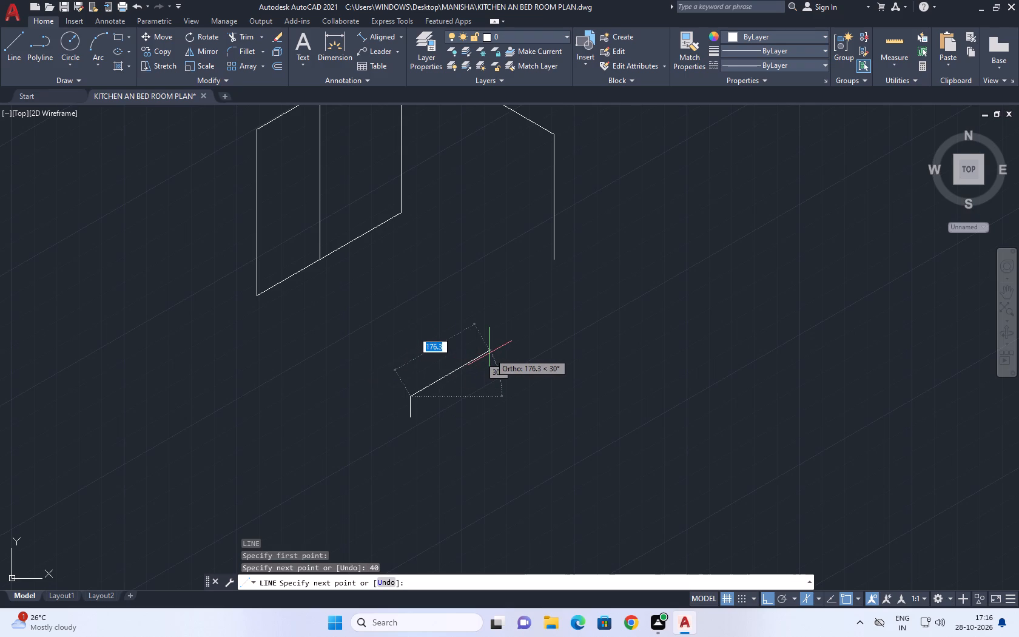
key("1")
key("8")
key("0")
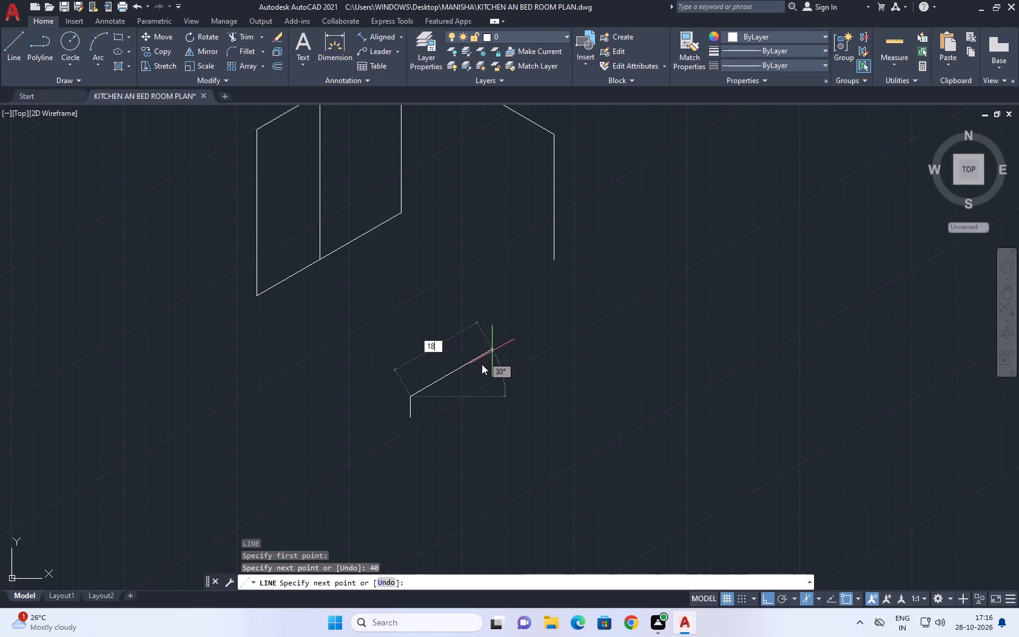
key("Return")
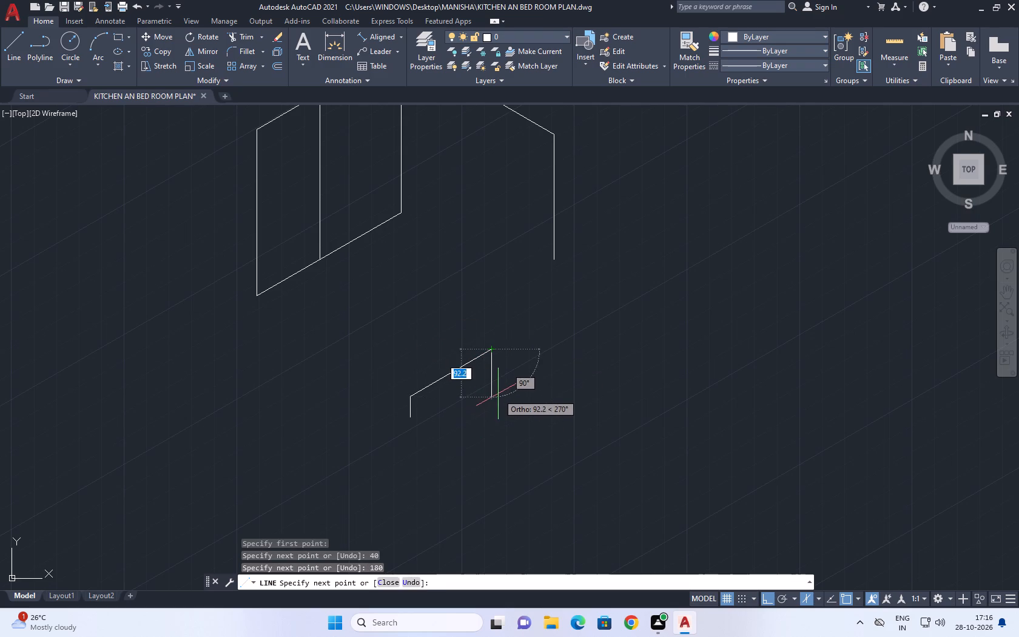
scroll(495, 391, "up", 1)
key("4")
key("0")
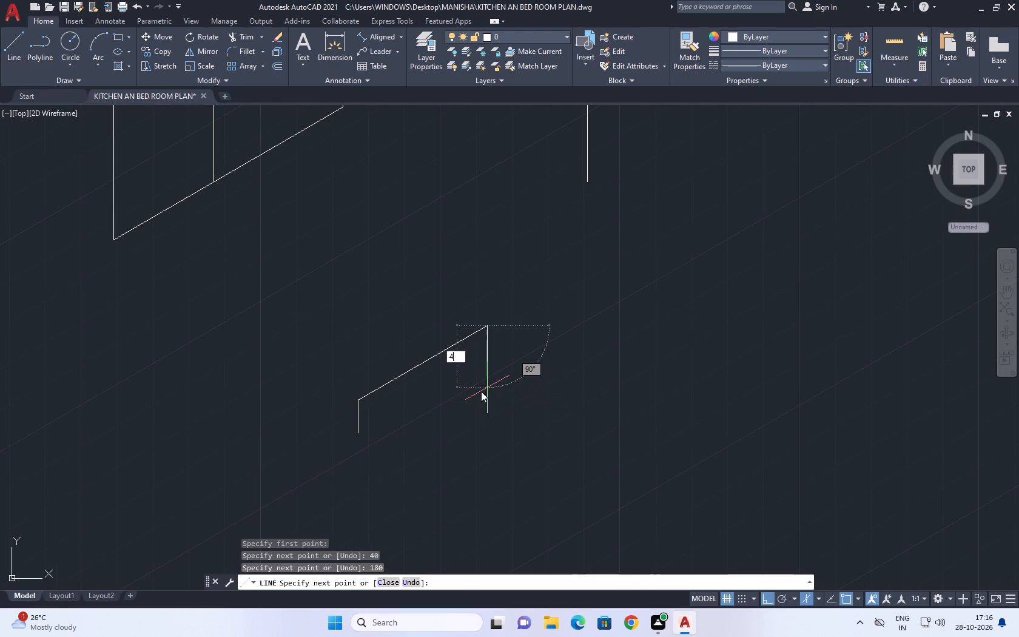
key("Return")
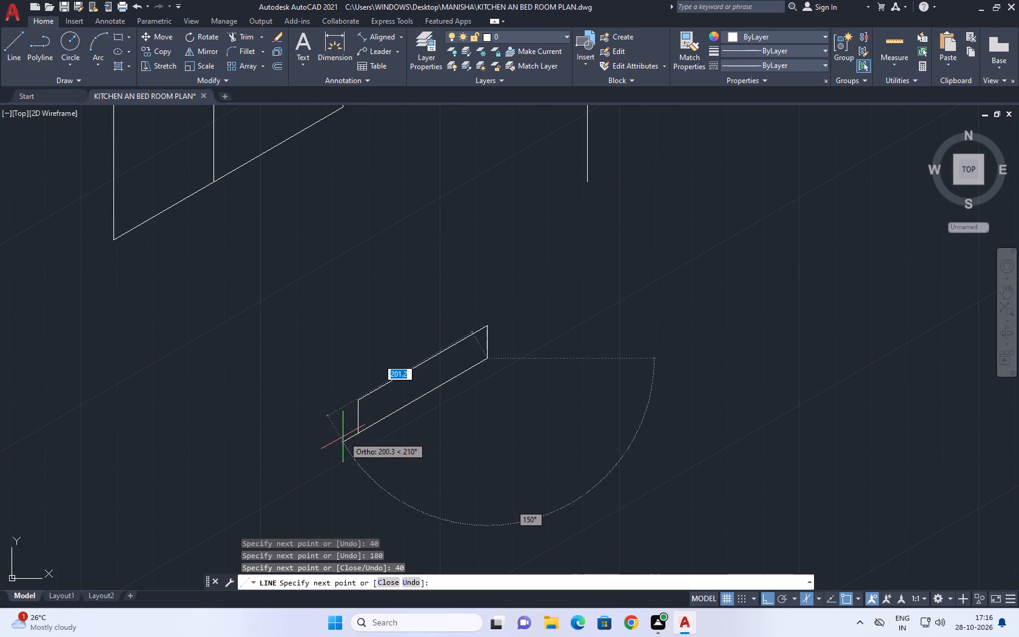
scroll(342, 437, "up", 2)
left_click(382, 431)
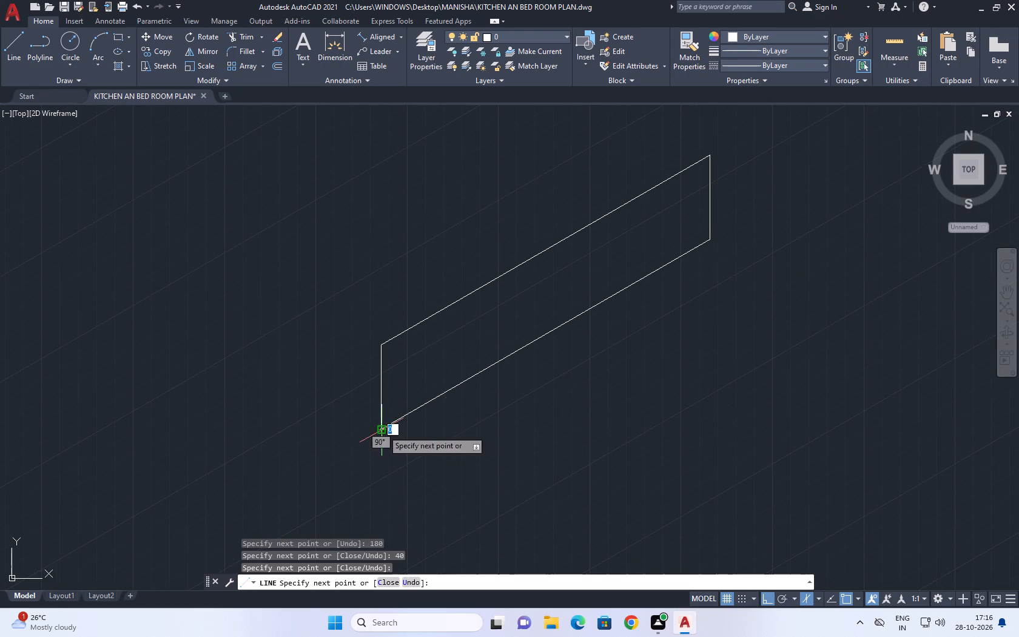
key("space")
Draw the panel's left end face on the left isoplane: 5 at 330°, 40 straight down, and back to the panel's lower-left corner.
middle_click_drag(494, 354, 459, 412)
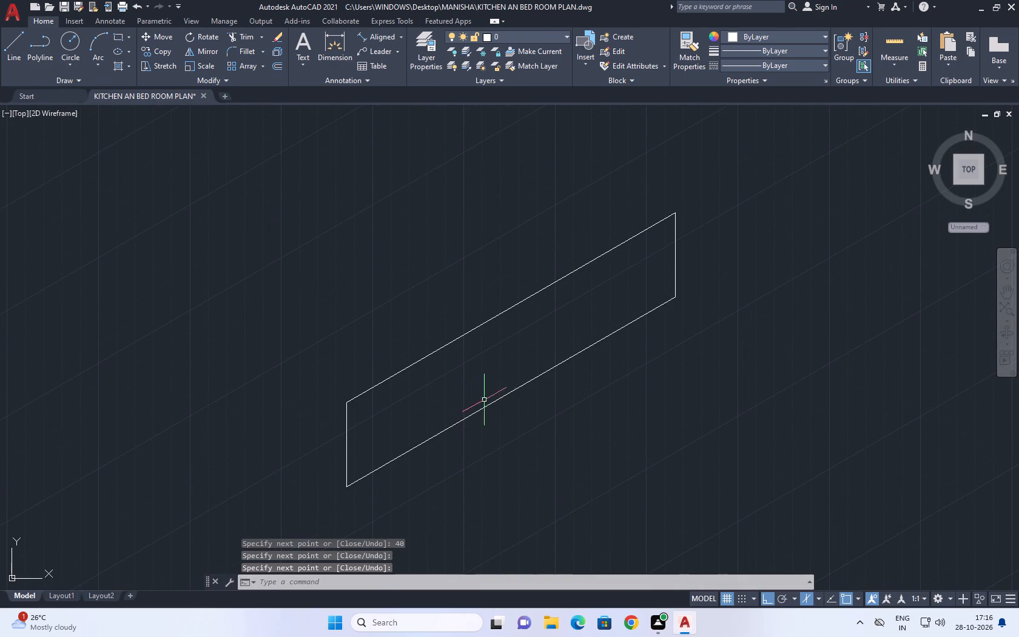
middle_click_drag(402, 400, 417, 369)
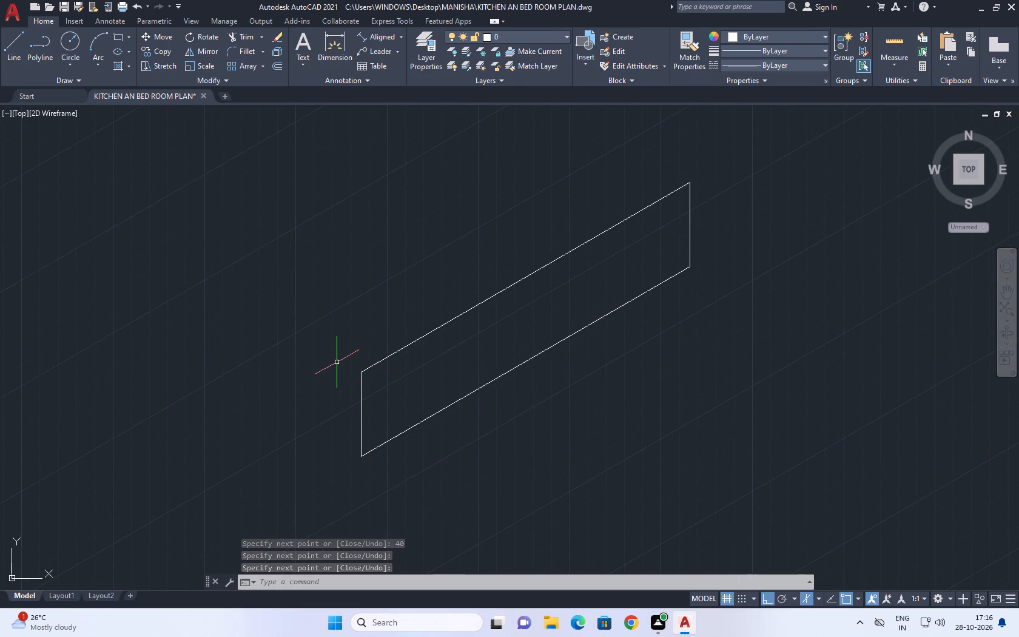
key("l")
key("space")
left_click(362, 372)
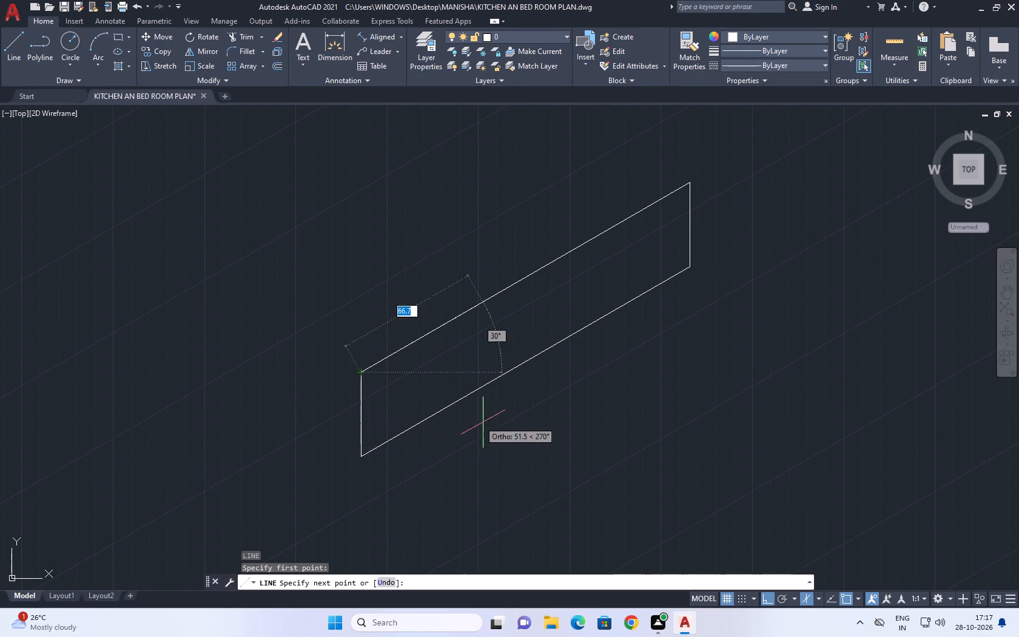
key("F5")
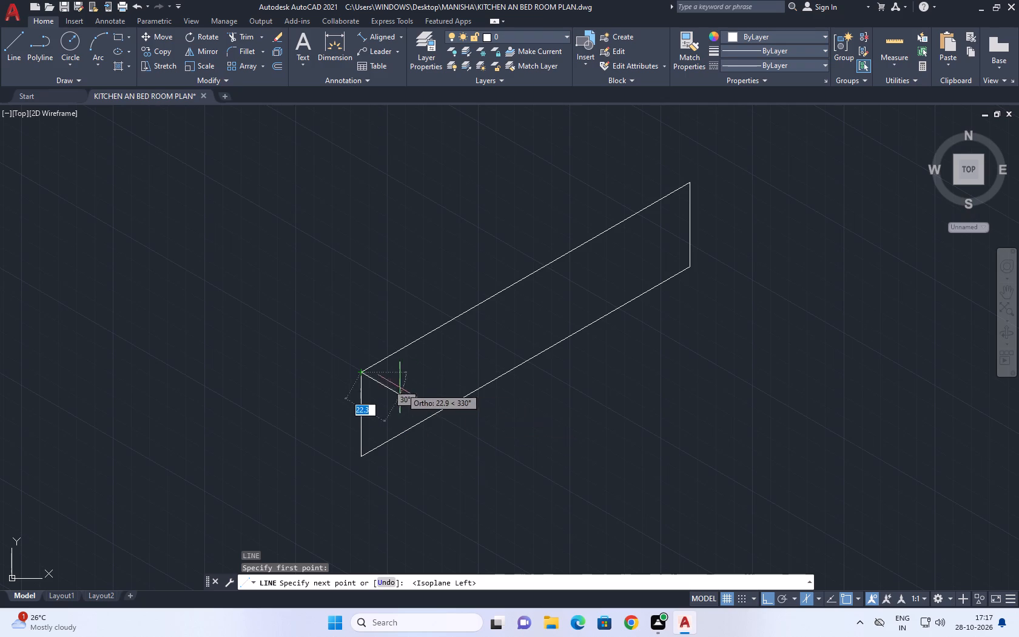
scroll(377, 382, "up", 2)
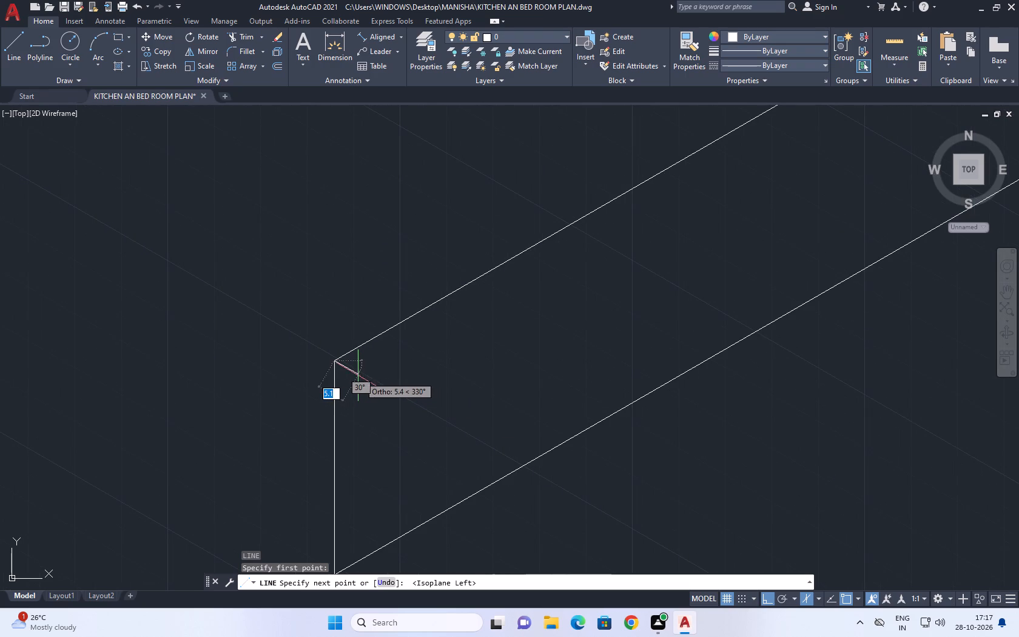
key("5")
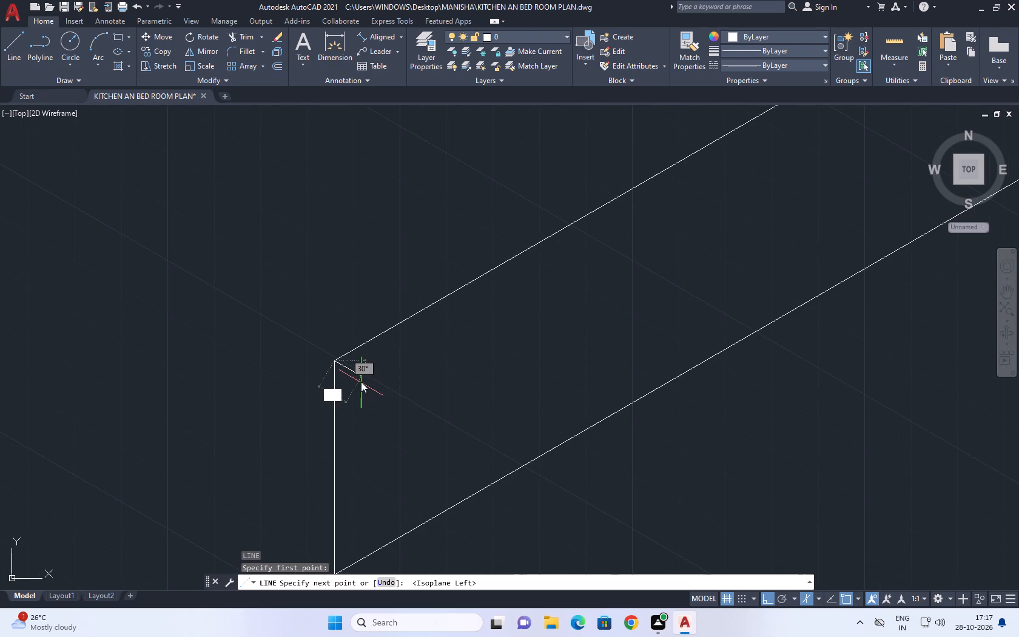
key("Return")
middle_click_drag(350, 421, 378, 321)
middle_click_drag(381, 418, 390, 340)
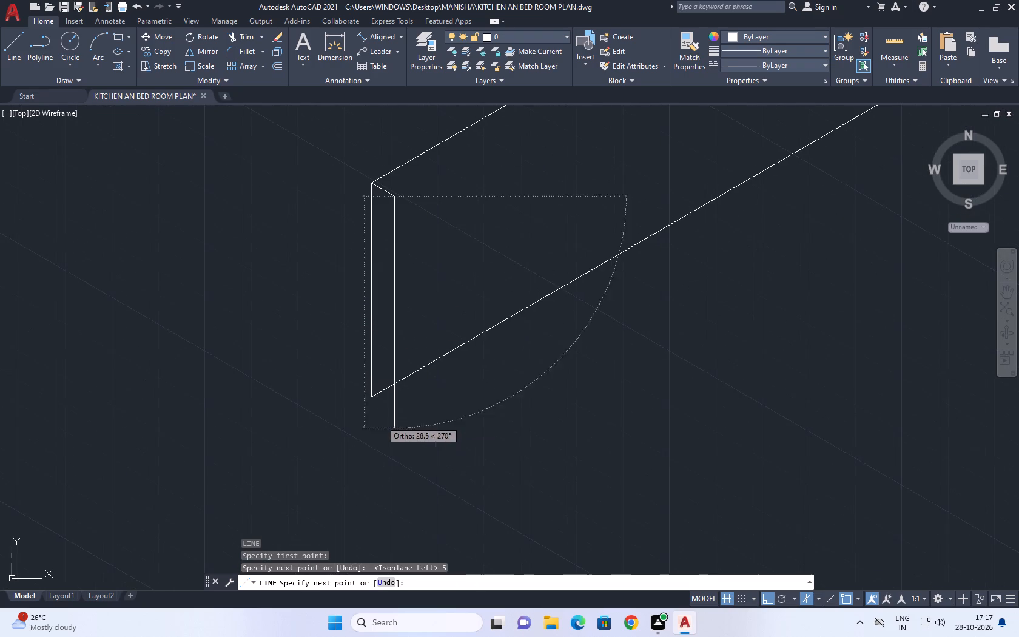
scroll(390, 400, "up", 2)
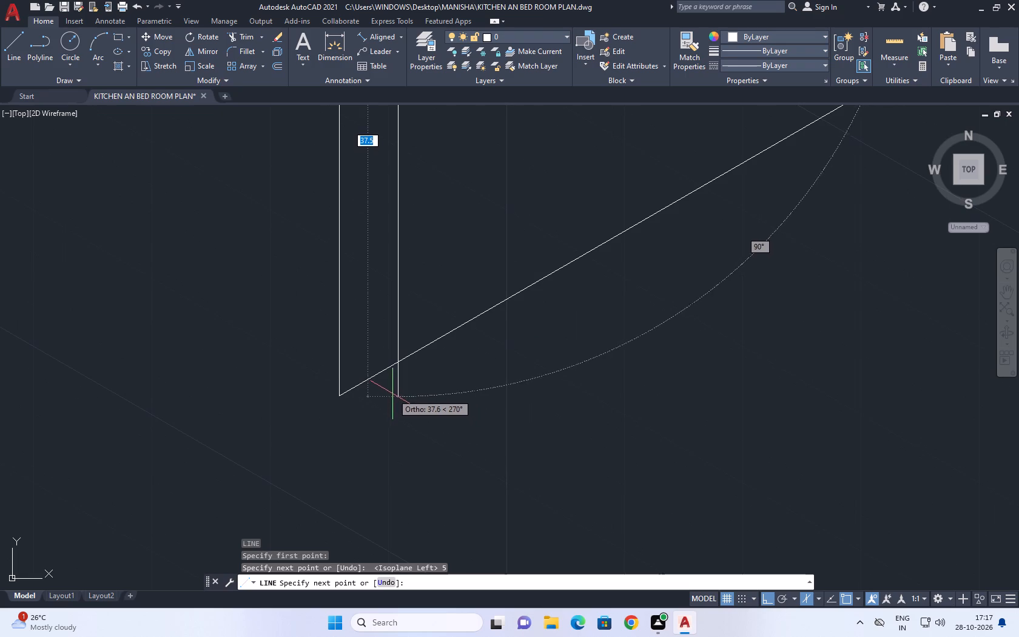
middle_click_drag(405, 399, 411, 416)
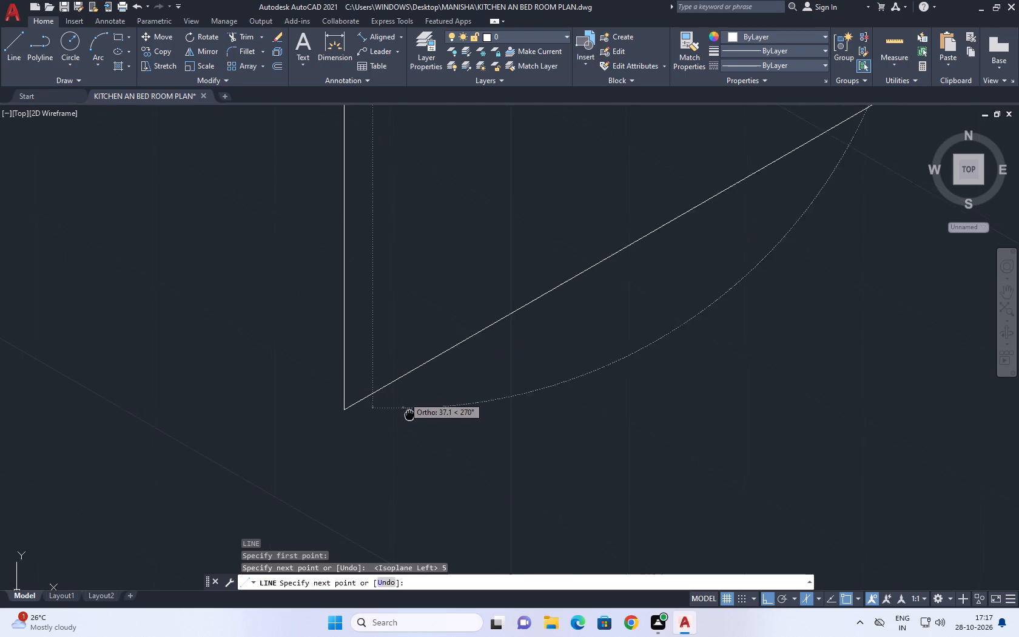
middle_click_drag(411, 416, 421, 422)
key("4")
key("0")
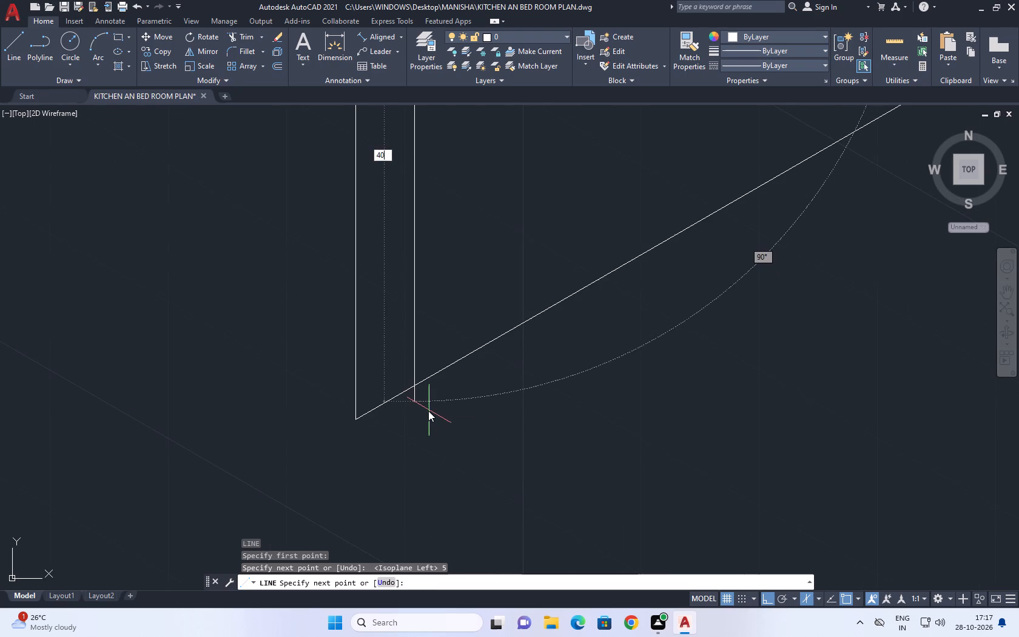
key("Return")
left_click(354, 419)
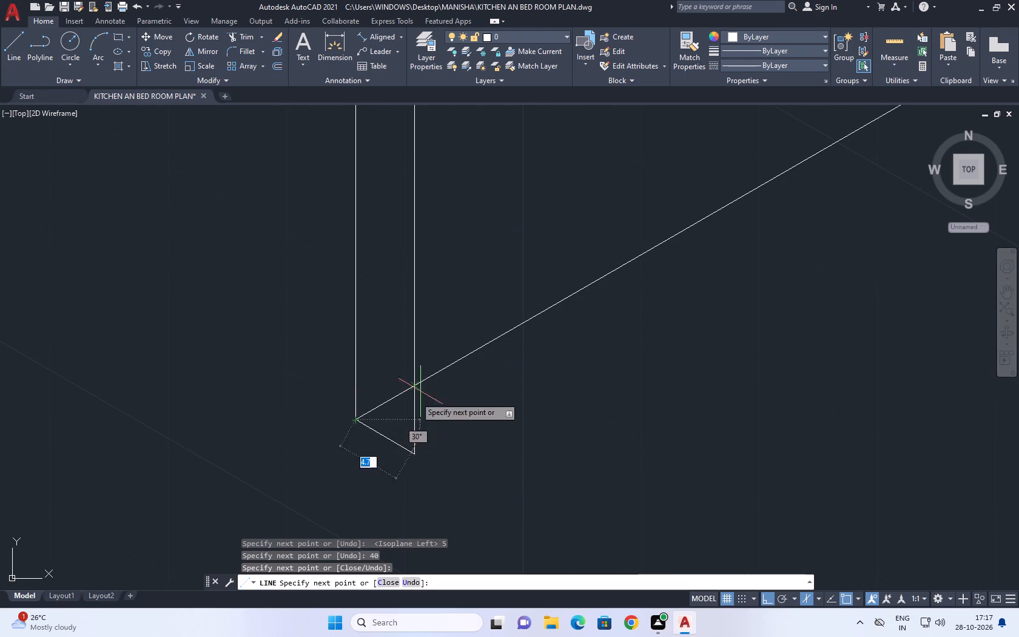
key("space")
Draw the outer bottom edge 180 long at 30° from the end face's lower outer corner, and join it to the panel's lower-right corner.
scroll(427, 380, "down", 4)
middle_click_drag(411, 380, 329, 394)
key("space")
scroll(343, 408, "up", 1)
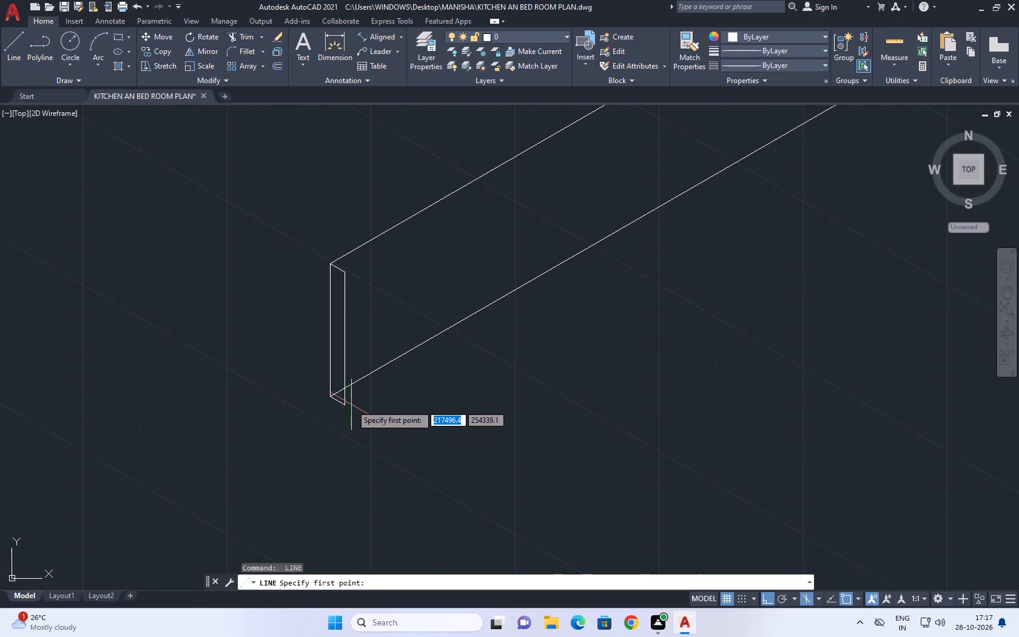
left_click(341, 407)
middle_click_drag(453, 359, 314, 379)
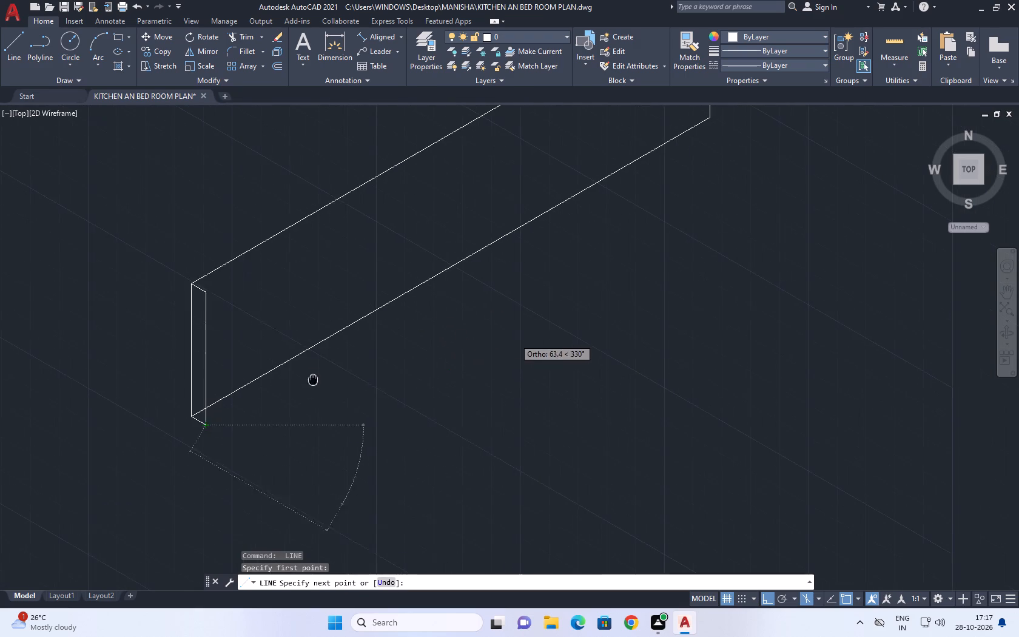
key("F5")
middle_click_drag(523, 287, 454, 395)
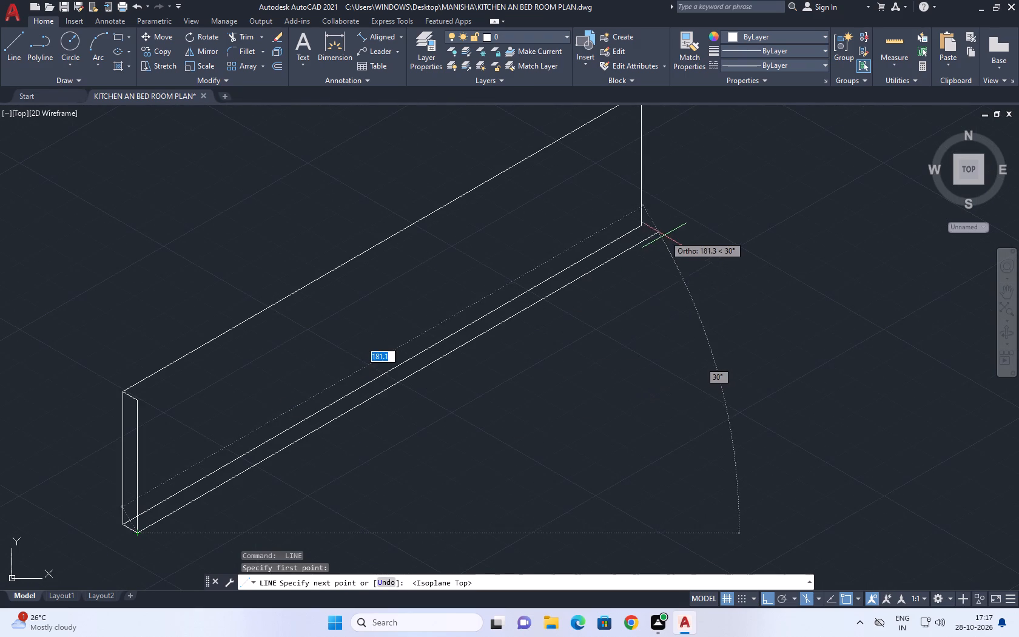
middle_click_drag(652, 238, 602, 286)
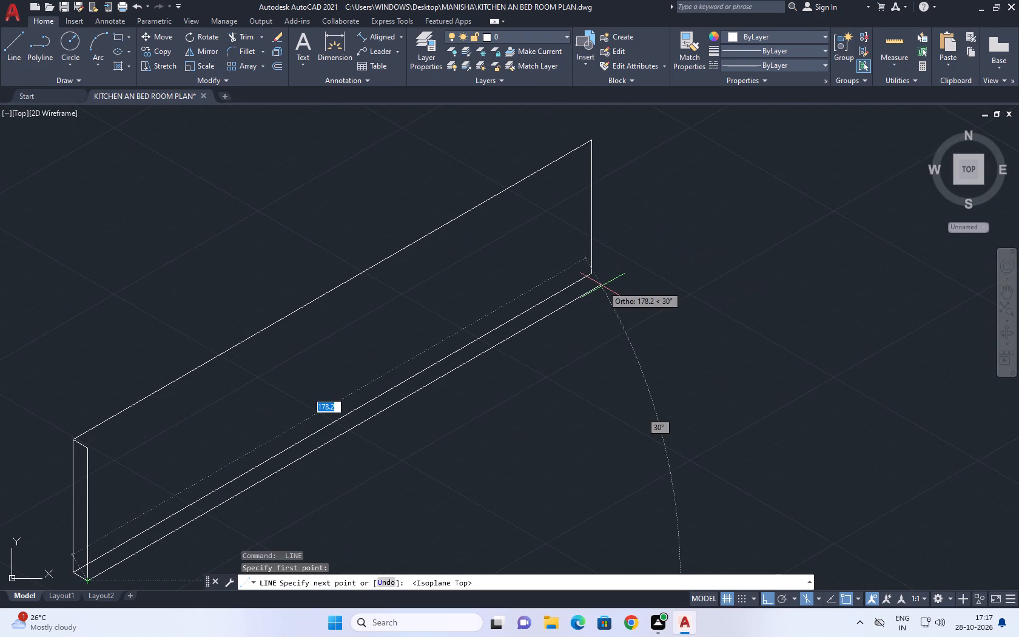
key("1")
key("8")
key("0")
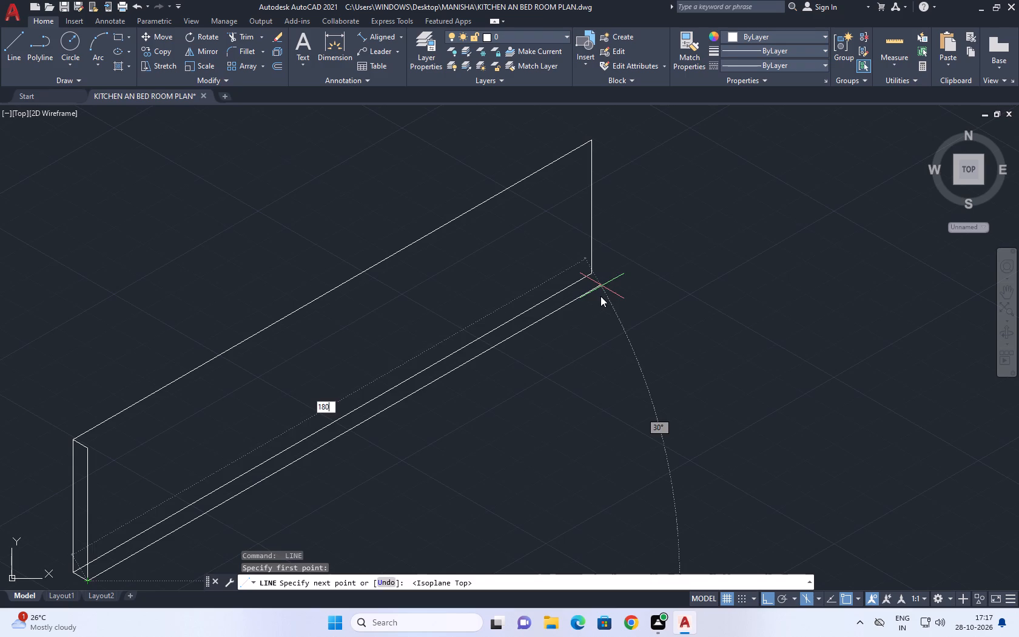
key("Return")
scroll(598, 275, "up", 1)
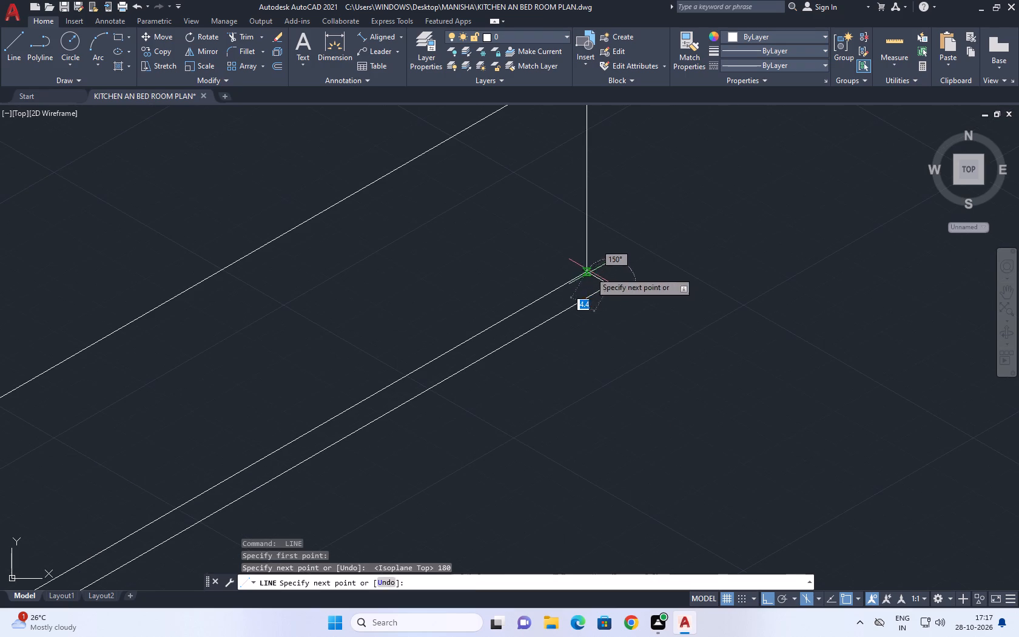
left_click(590, 272)
key("space")
Draw the outer top edge 180 long at 30° from the end face's upper outer corner, and join it to the panel's upper-right corner.
scroll(639, 289, "down", 3)
key("space")
scroll(431, 363, "up", 4)
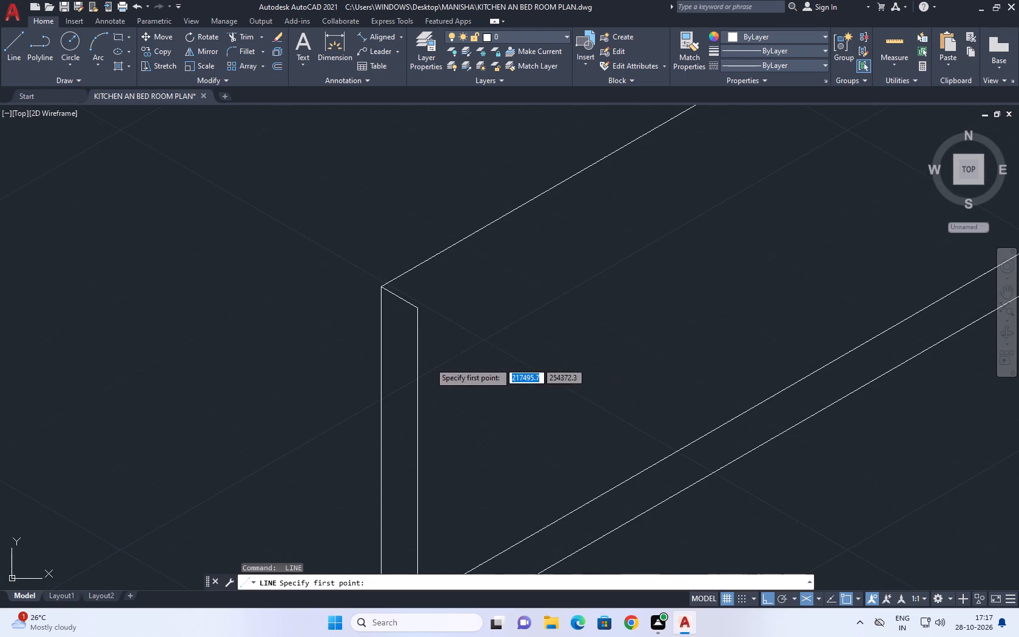
left_click(418, 307)
middle_click_drag(622, 200, 127, 394)
scroll(116, 394, "down", 2)
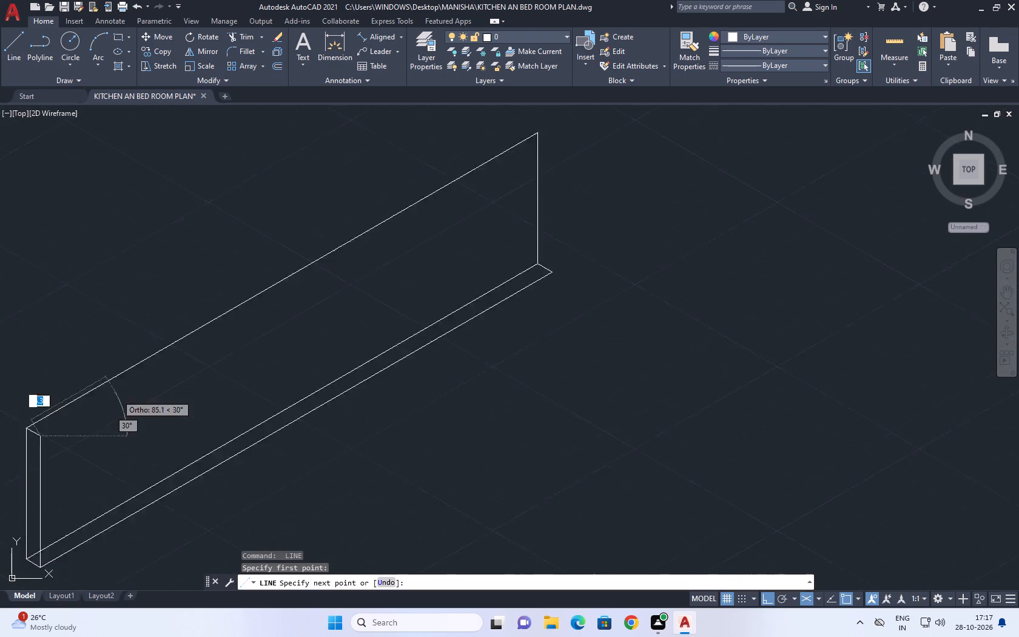
scroll(116, 394, "down", 1)
scroll(397, 246, "up", 2)
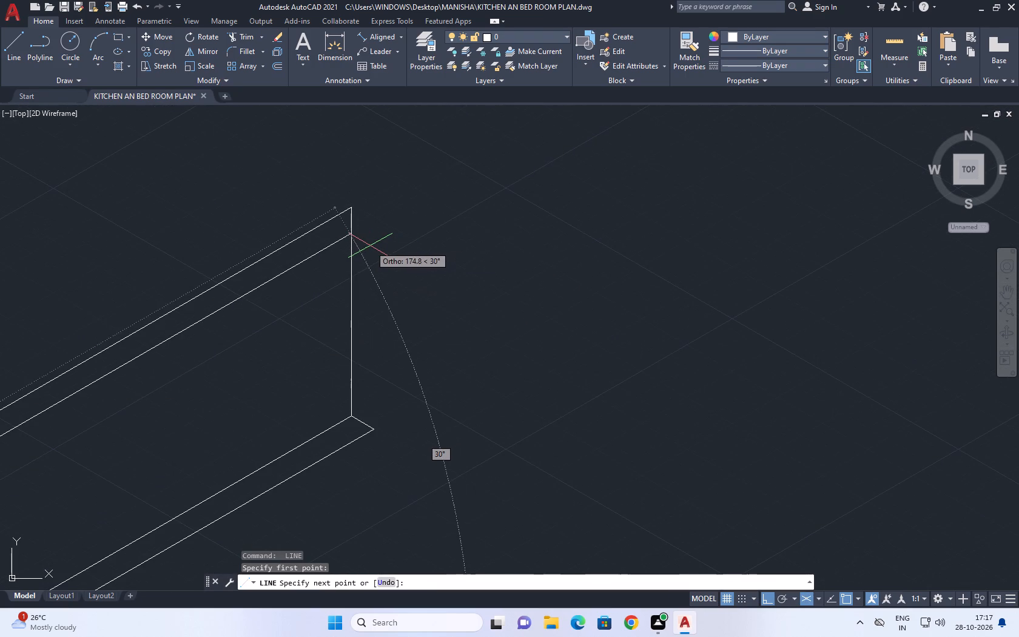
key("1")
key("8")
key("0")
key("Return")
scroll(354, 216, "up", 1)
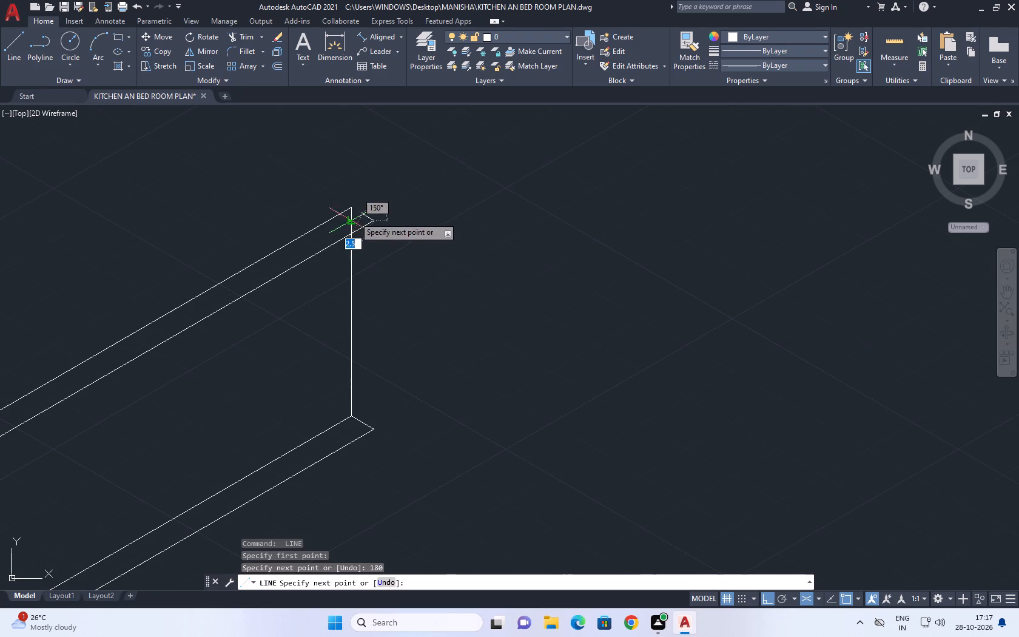
scroll(354, 216, "up", 1)
left_click(346, 195)
key("Escape")
Close the panel's right end with a vertical line between the ends of the outer top and bottom edges.
scroll(449, 217, "down", 4)
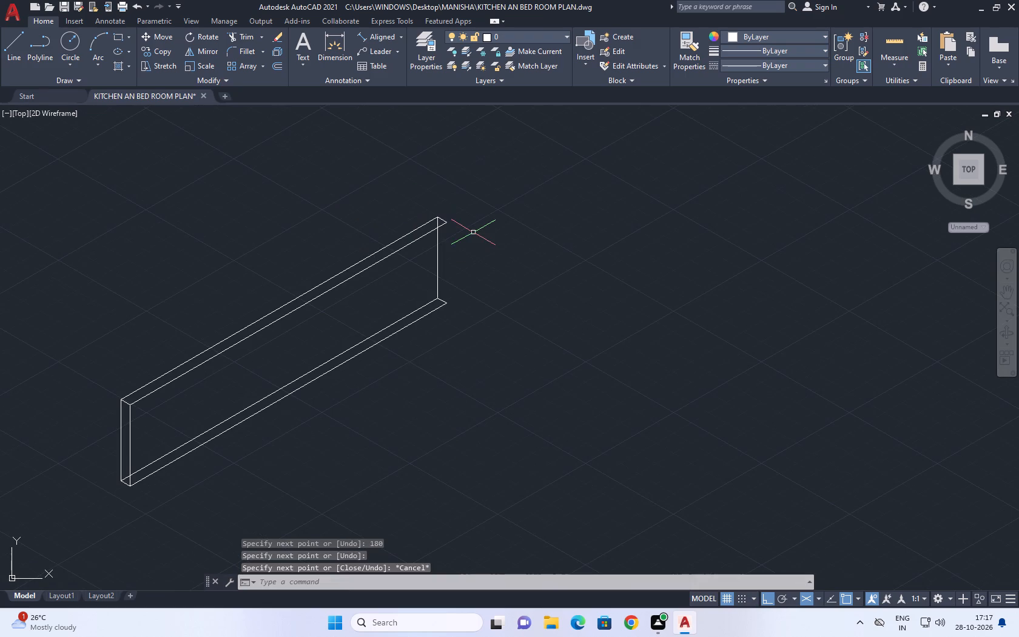
key("space")
left_click(447, 224)
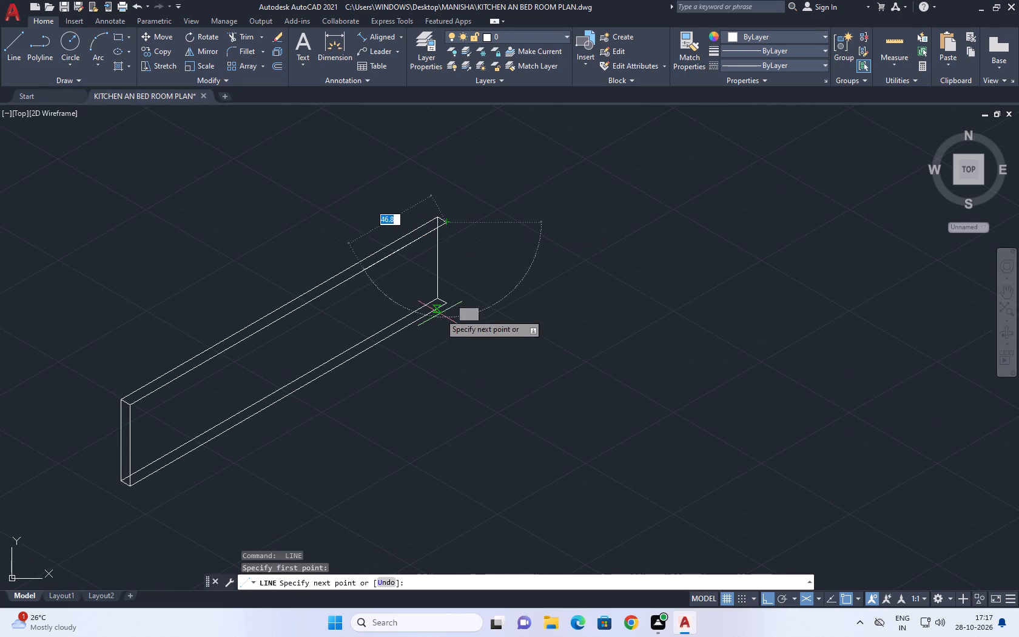
left_click(448, 301)
key("space")
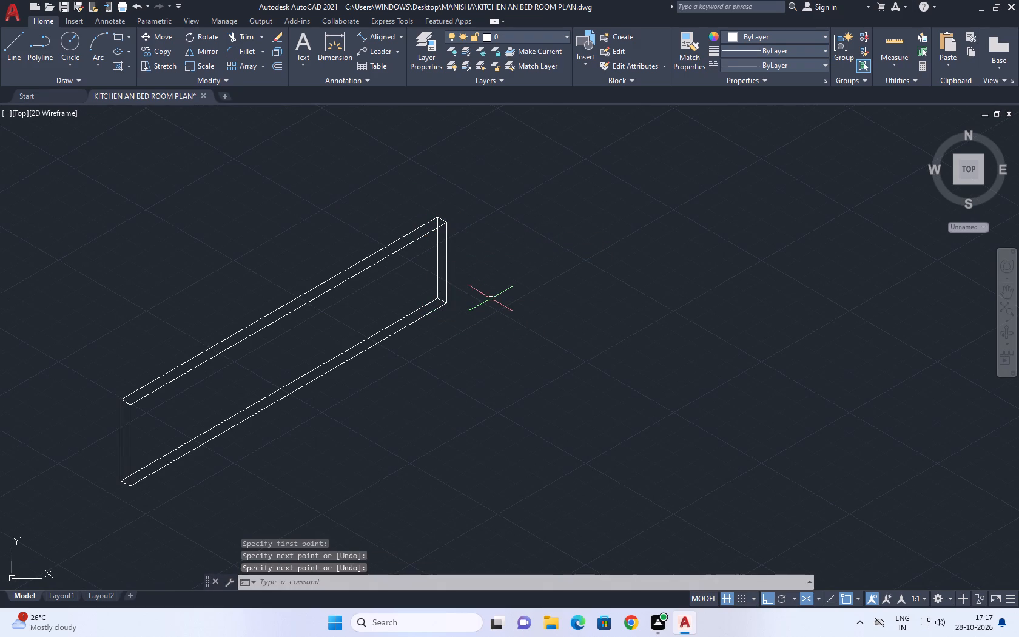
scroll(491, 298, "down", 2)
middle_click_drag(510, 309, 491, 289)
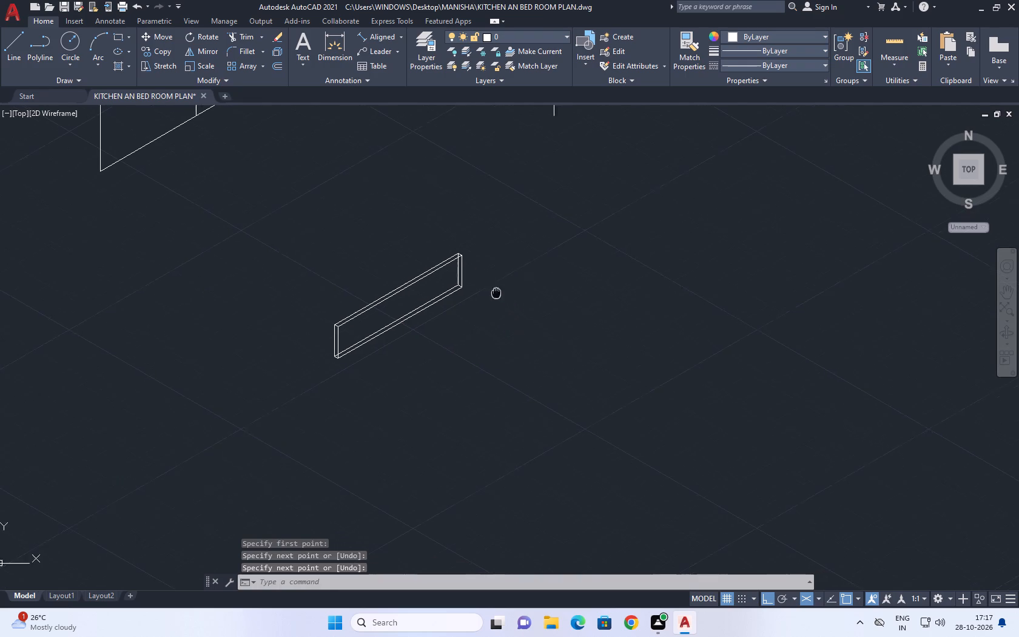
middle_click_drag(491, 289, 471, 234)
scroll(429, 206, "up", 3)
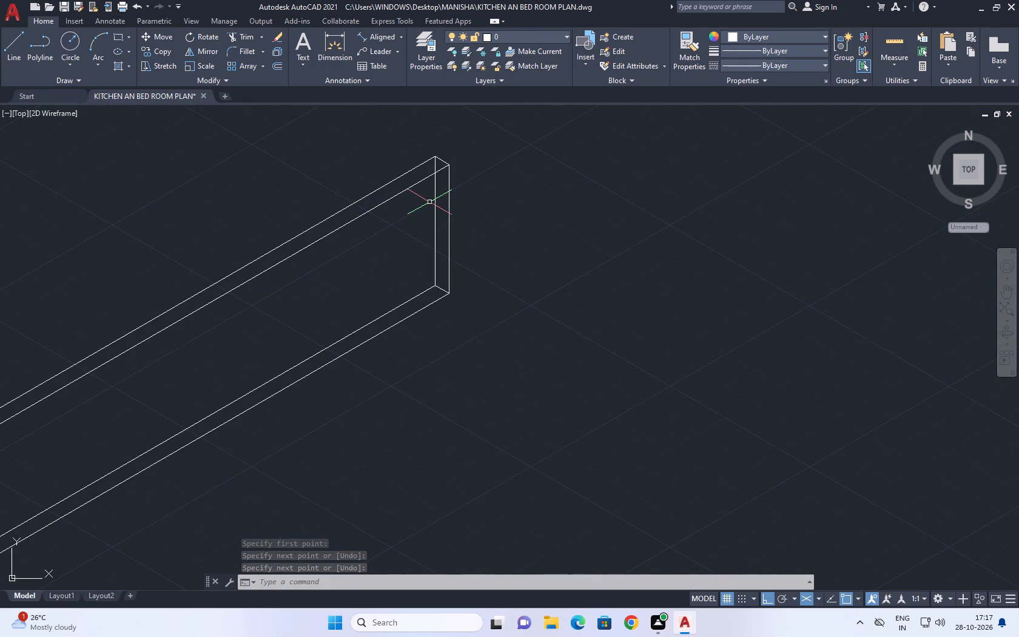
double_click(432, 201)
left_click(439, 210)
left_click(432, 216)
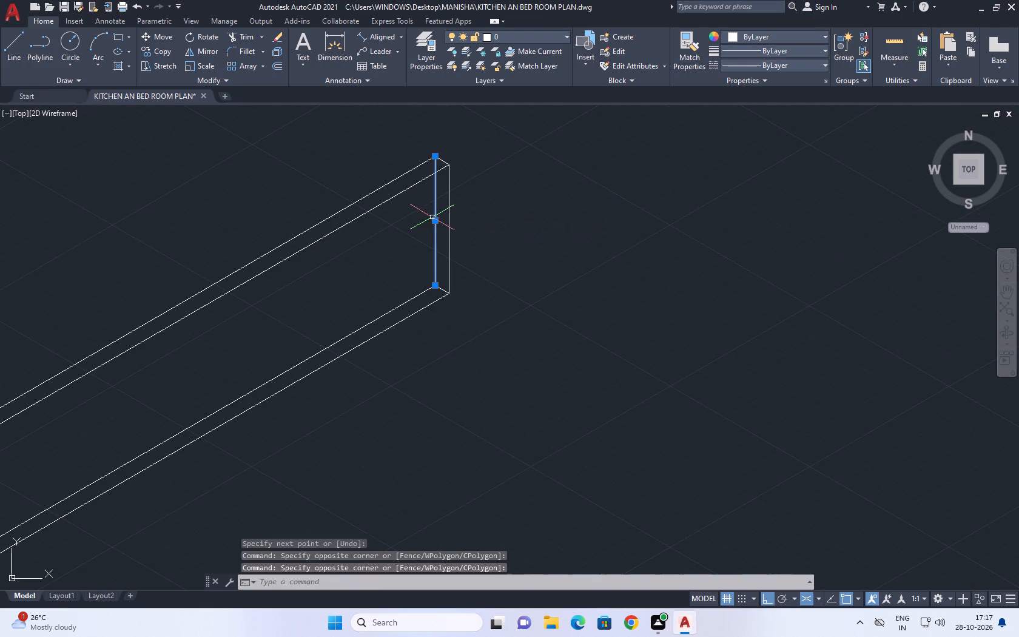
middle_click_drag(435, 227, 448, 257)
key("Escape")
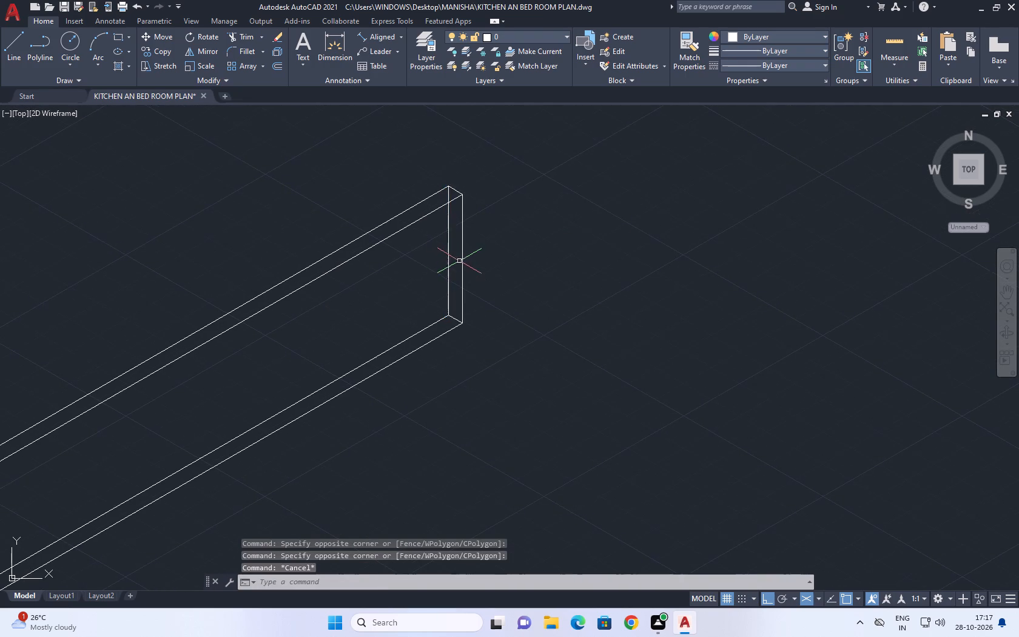
Draw a line 20 long at 330° from the lower outer corner of the panel's left end face.
scroll(463, 264, "down", 2)
middle_click_drag(279, 397, 363, 320)
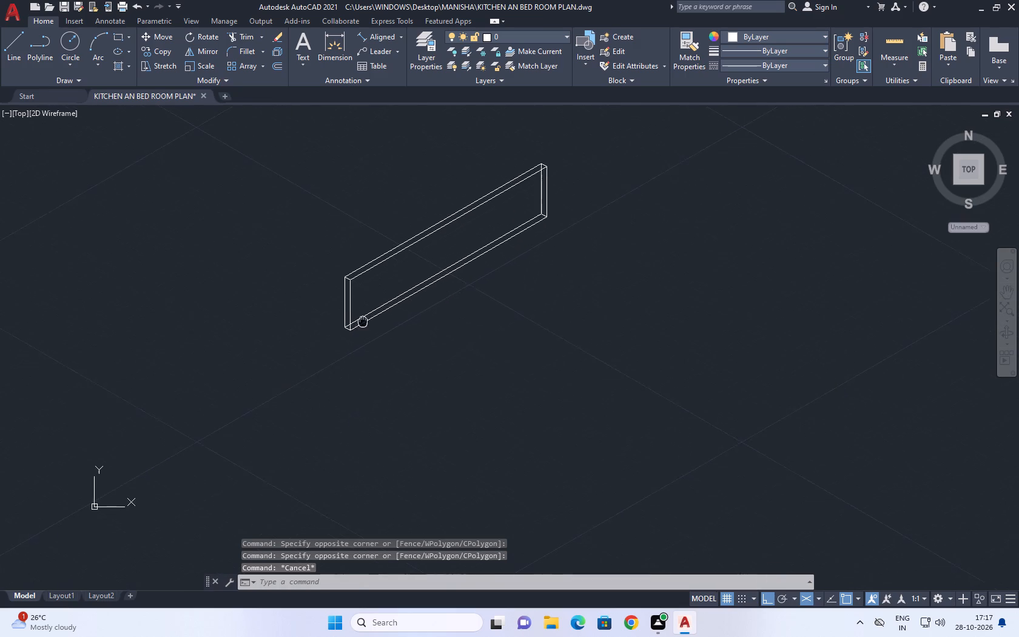
middle_click_drag(363, 320, 365, 306)
key("l")
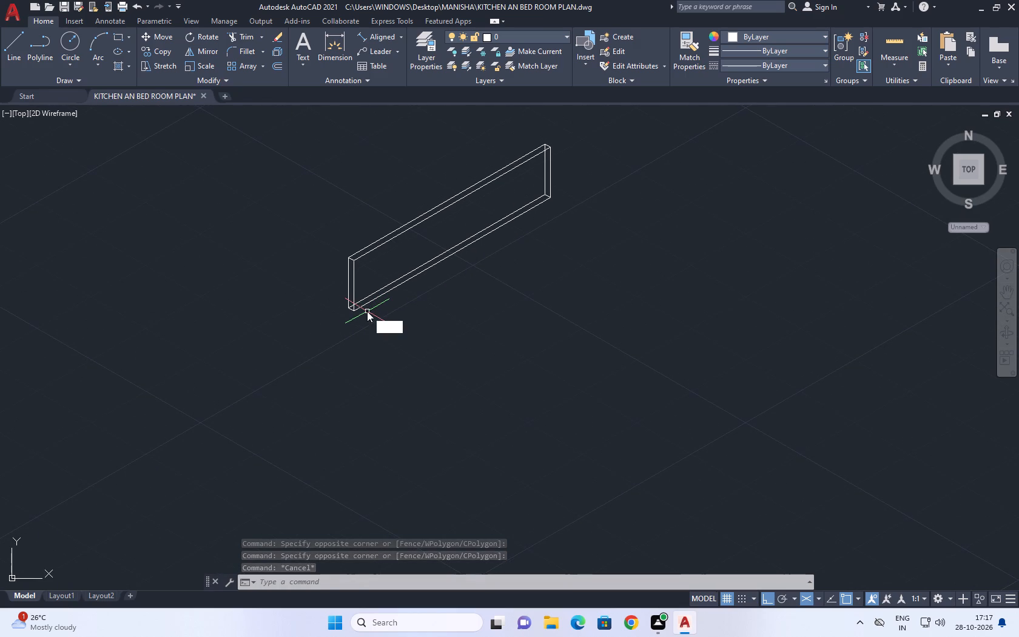
key("space")
scroll(348, 320, "up", 3)
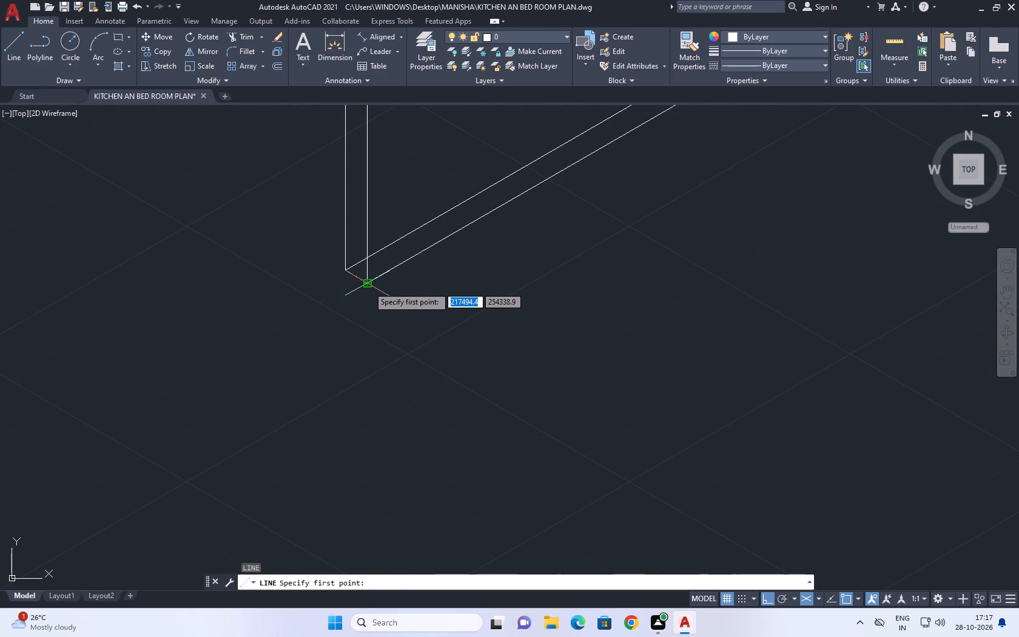
left_click(368, 286)
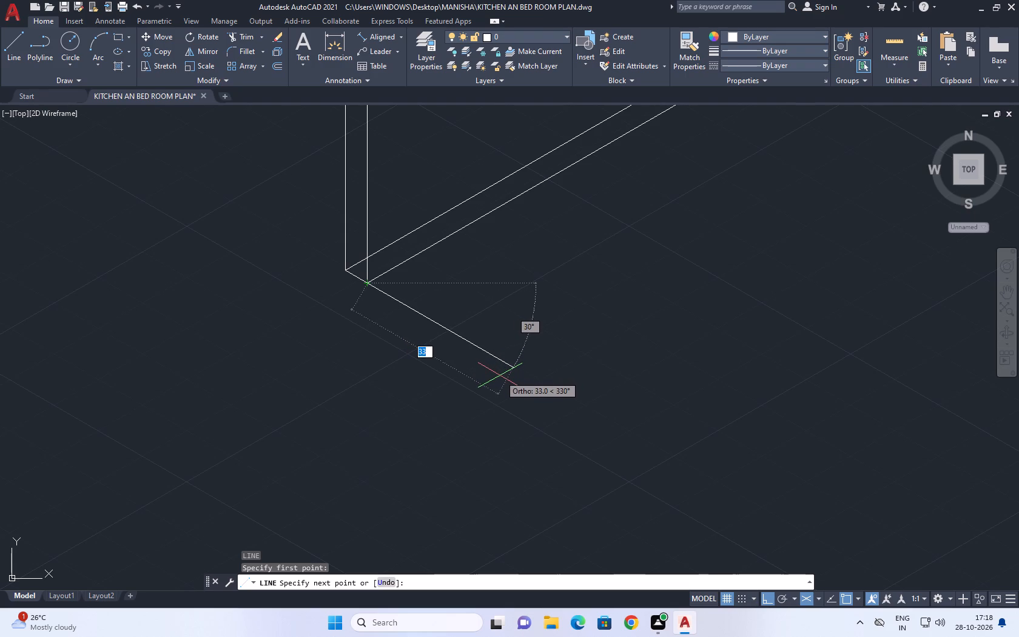
type("20")
key("Return")
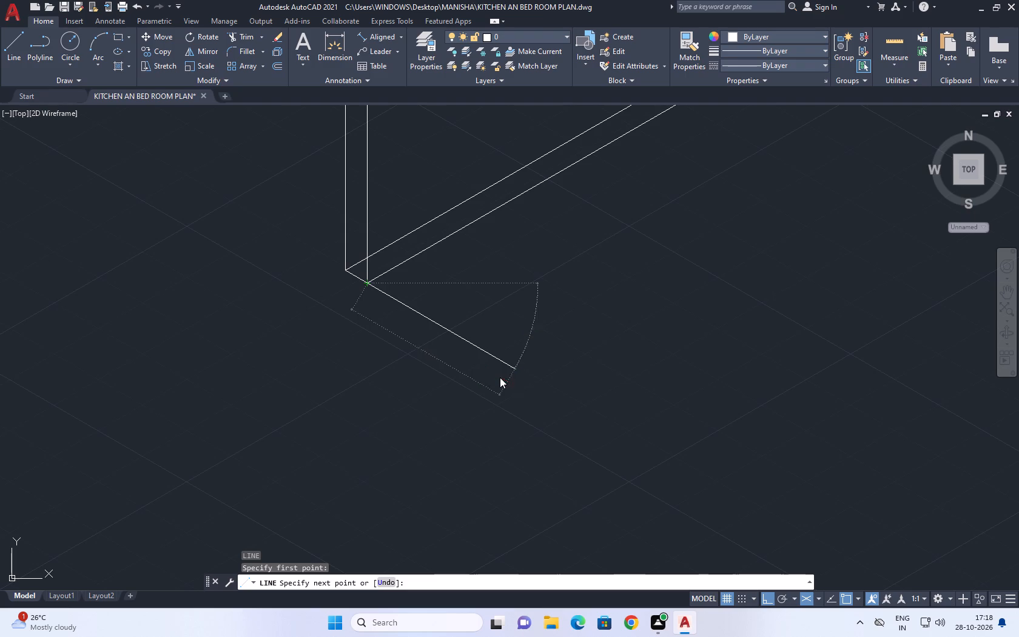
Continue with a vertical line 10 straight up on the right isoplane.
scroll(471, 244, "down", 3)
middle_click_drag(543, 280, 543, 323)
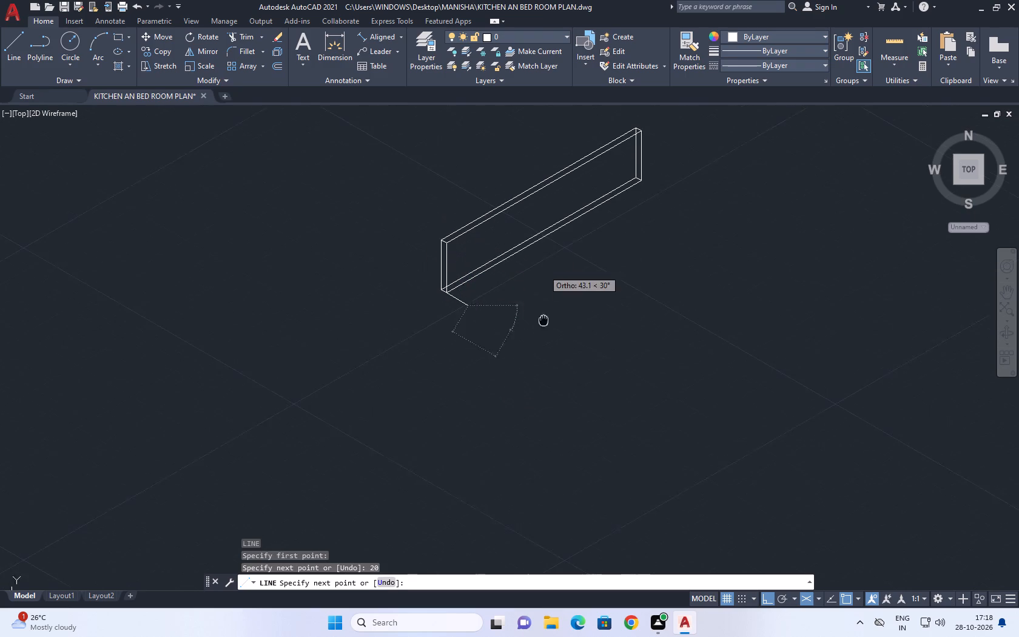
middle_click_drag(543, 323, 543, 325)
middle_click_drag(504, 373, 507, 380)
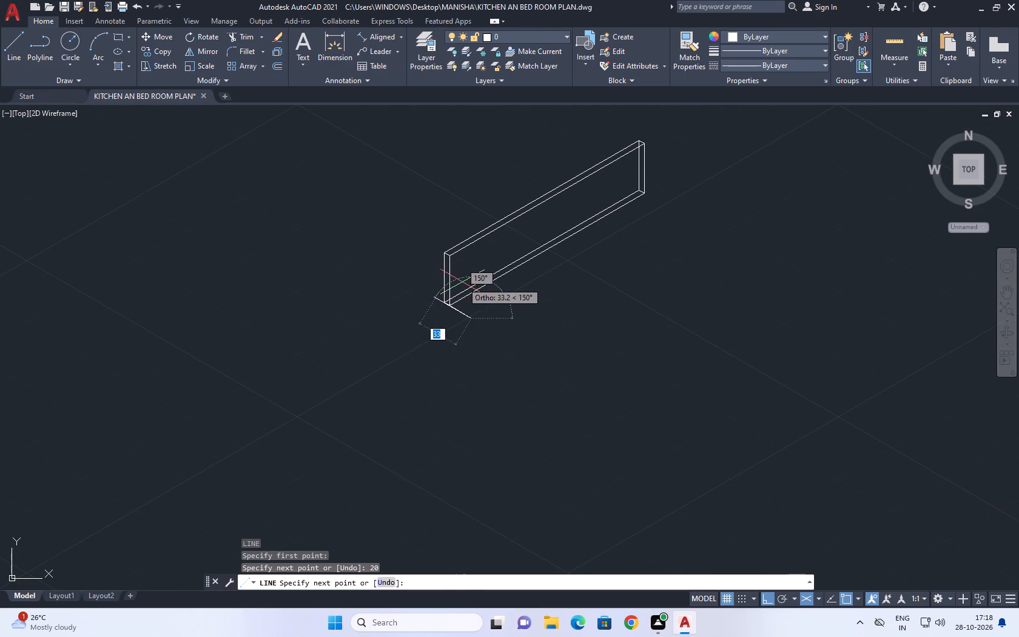
key("F5")
scroll(460, 286, "up", 2)
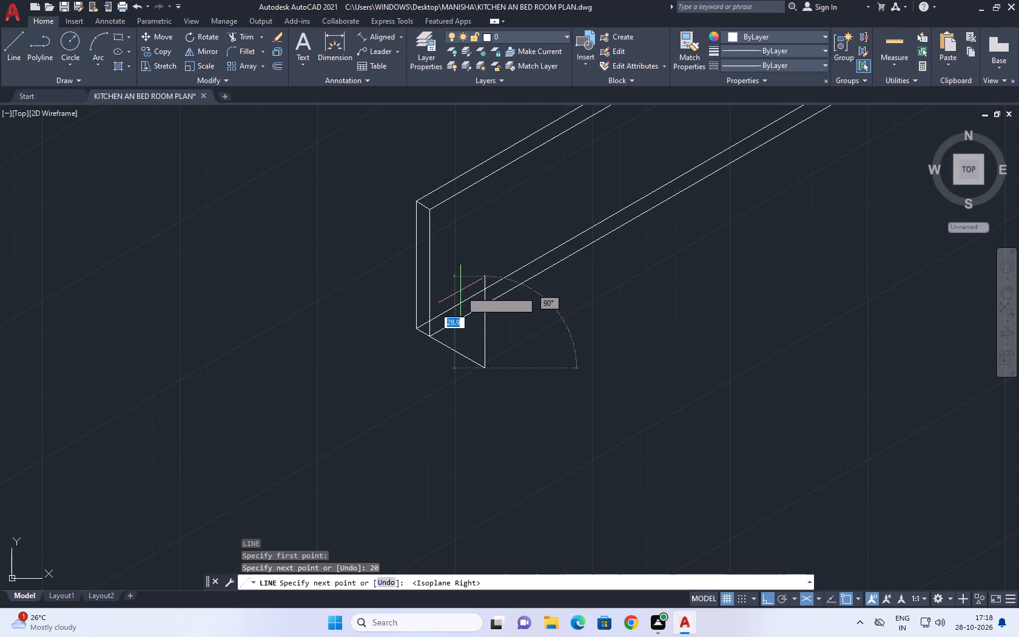
type("10")
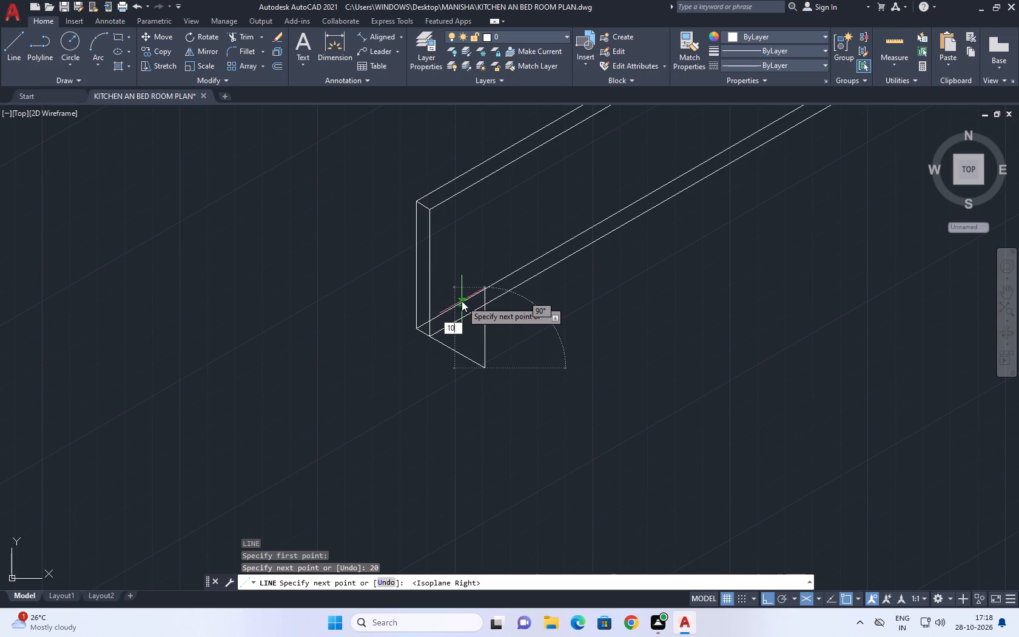
key("Return")
On the left isoplane, draw a line at 150° from the vertical's upper end, running past the panel's left end face.
scroll(439, 314, "up", 2)
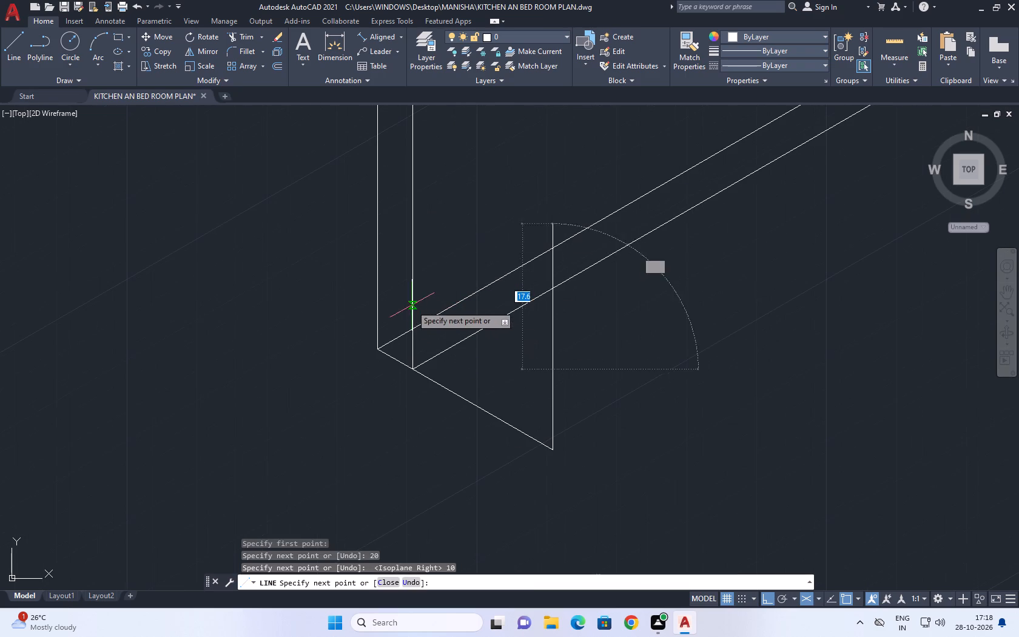
key("F5")
scroll(407, 291, "up", 1)
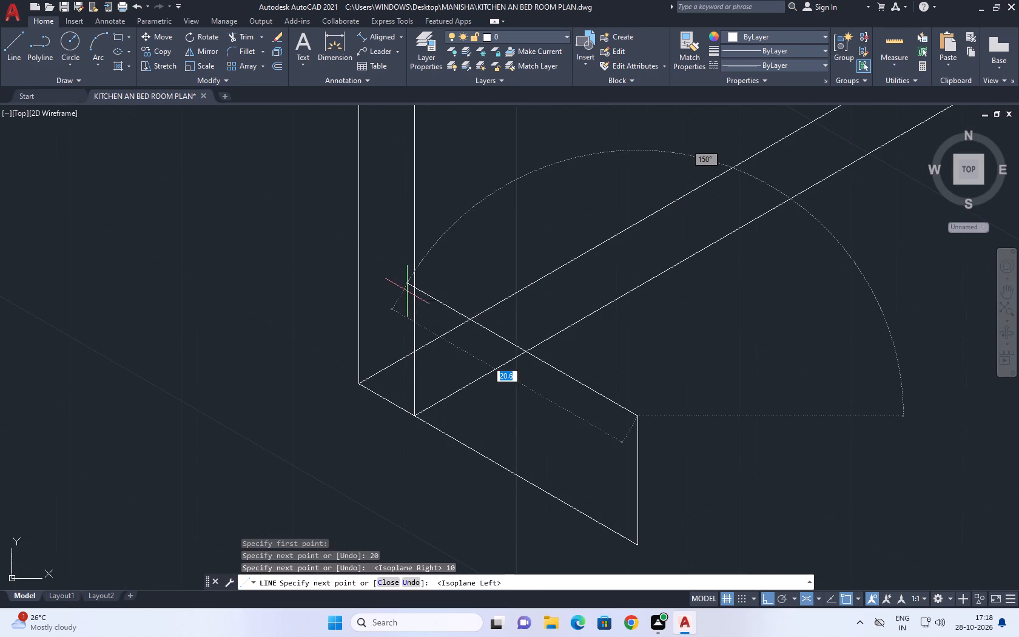
middle_click_drag(316, 243, 340, 277)
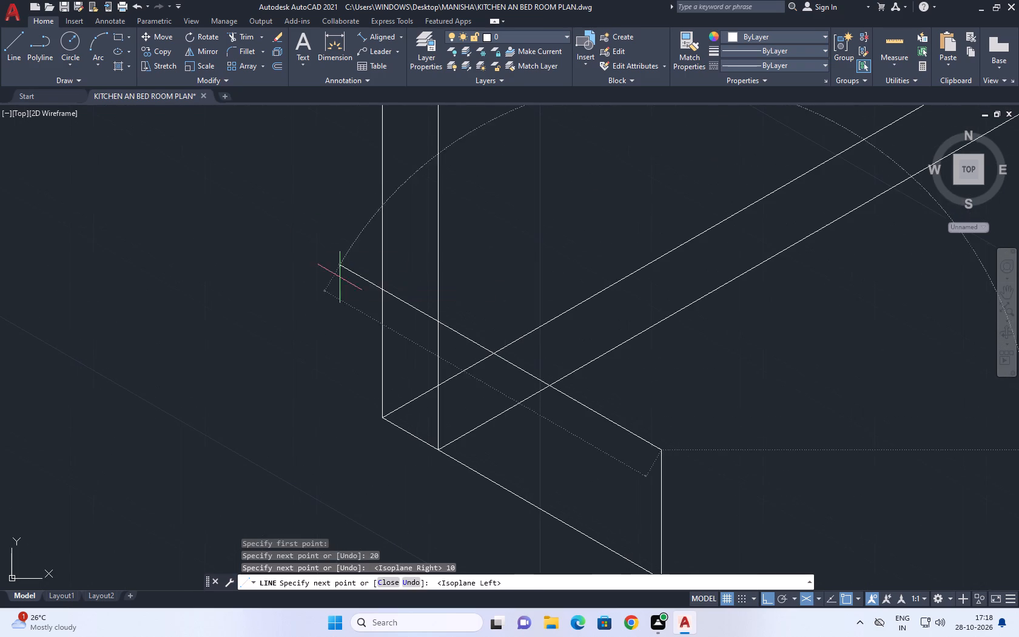
left_click(312, 231)
key("Escape")
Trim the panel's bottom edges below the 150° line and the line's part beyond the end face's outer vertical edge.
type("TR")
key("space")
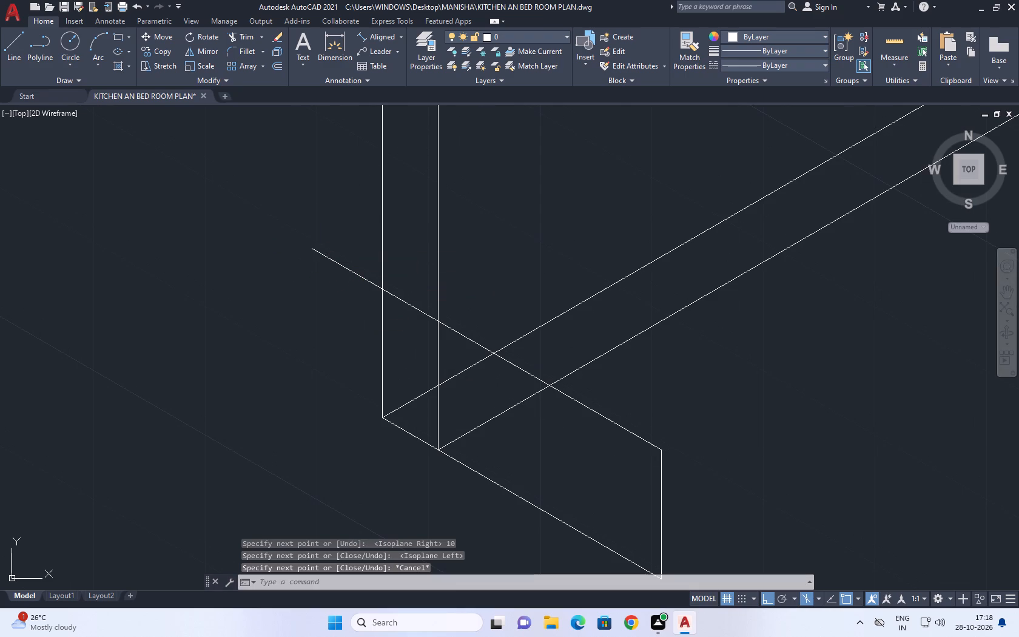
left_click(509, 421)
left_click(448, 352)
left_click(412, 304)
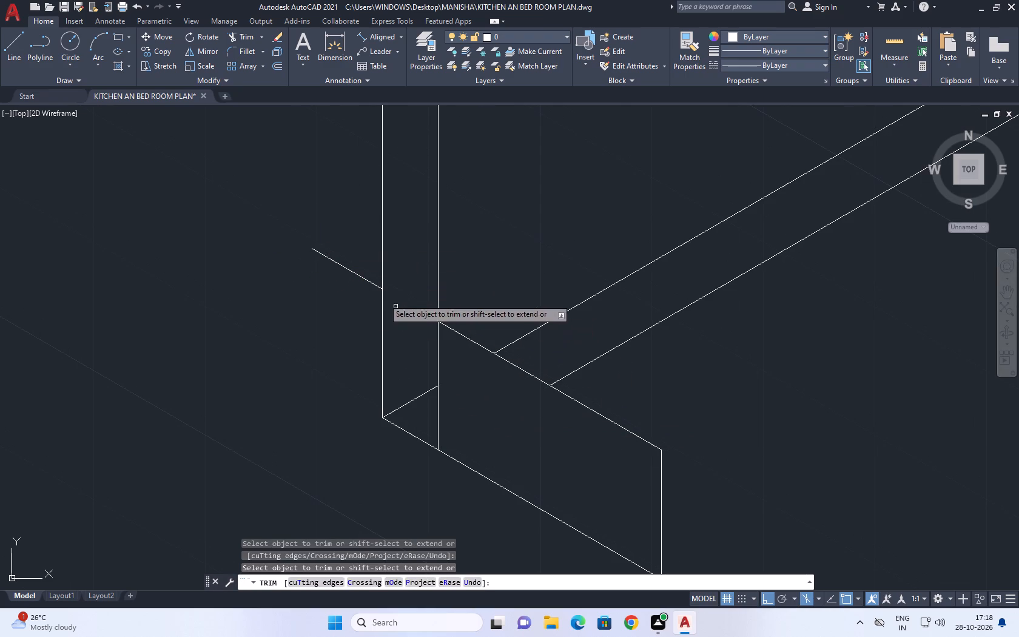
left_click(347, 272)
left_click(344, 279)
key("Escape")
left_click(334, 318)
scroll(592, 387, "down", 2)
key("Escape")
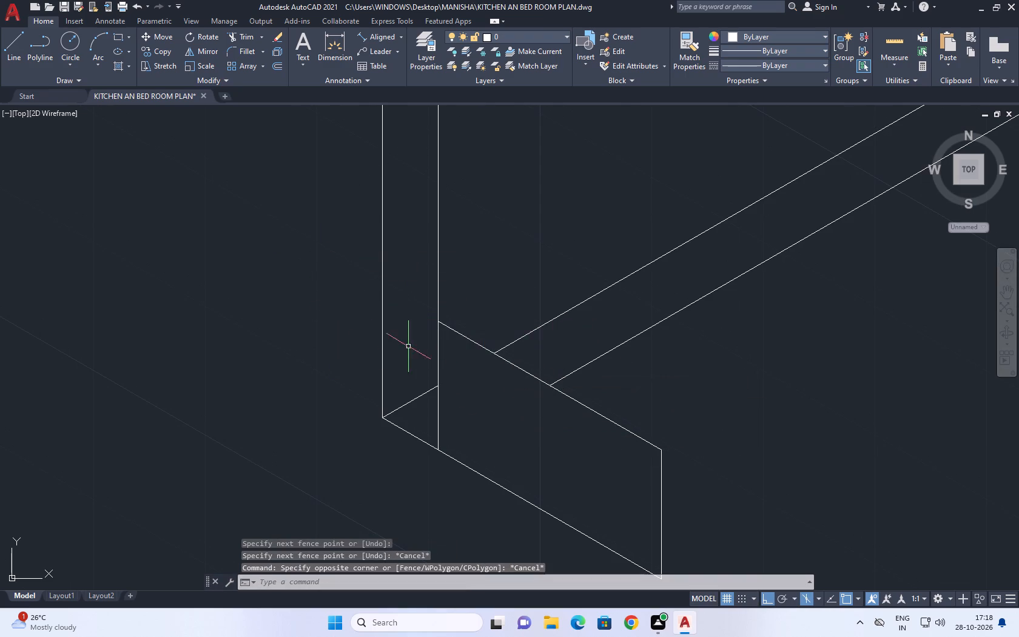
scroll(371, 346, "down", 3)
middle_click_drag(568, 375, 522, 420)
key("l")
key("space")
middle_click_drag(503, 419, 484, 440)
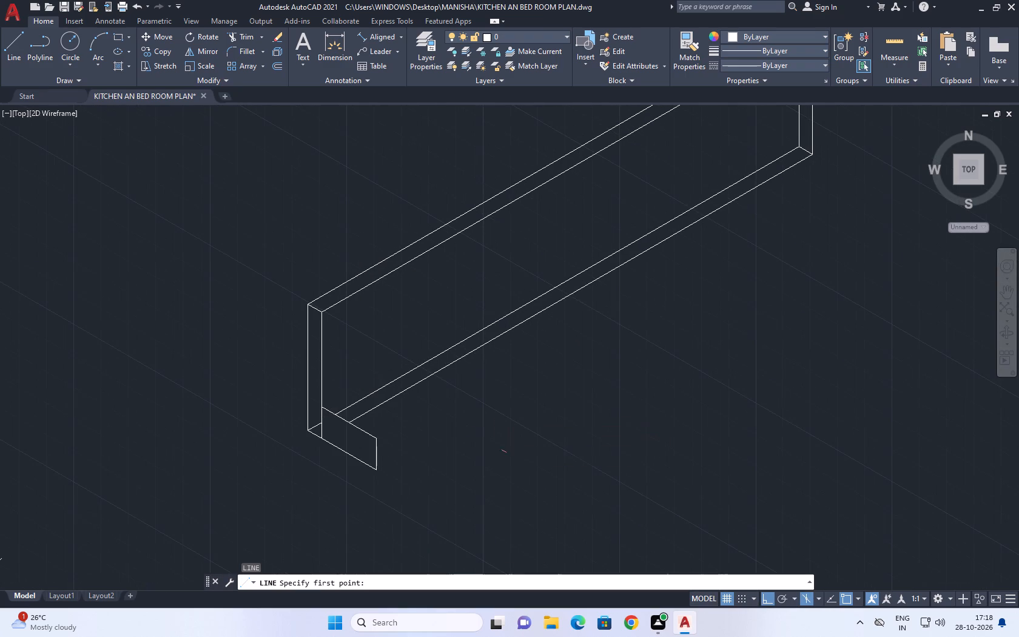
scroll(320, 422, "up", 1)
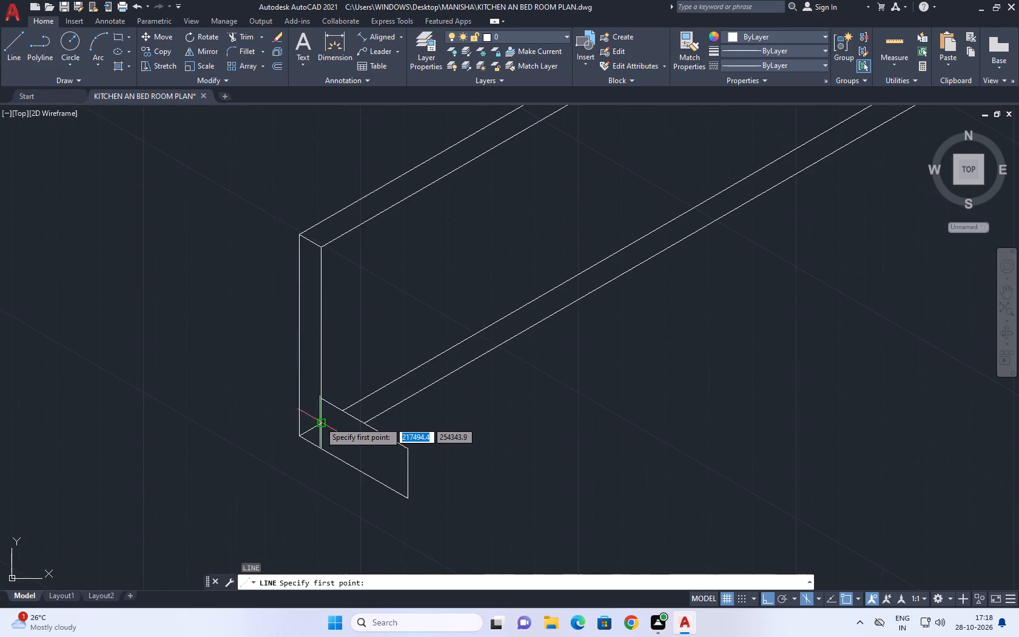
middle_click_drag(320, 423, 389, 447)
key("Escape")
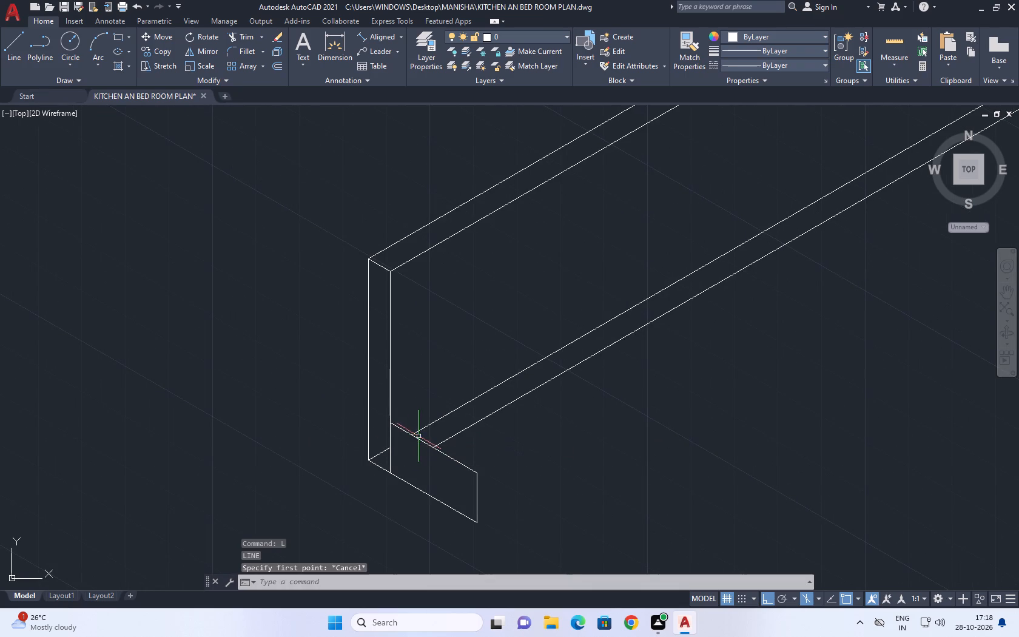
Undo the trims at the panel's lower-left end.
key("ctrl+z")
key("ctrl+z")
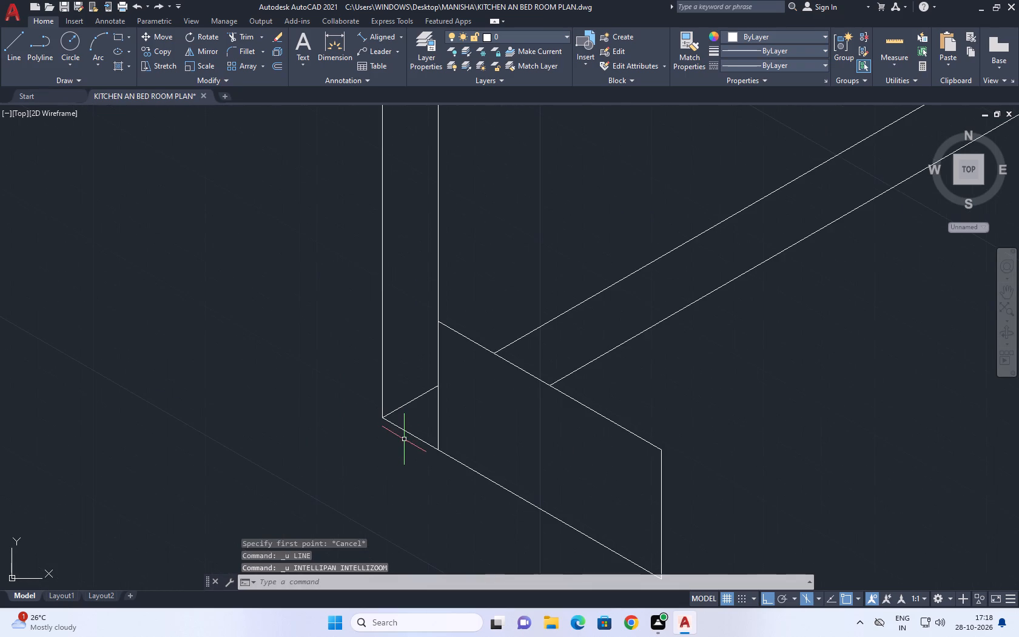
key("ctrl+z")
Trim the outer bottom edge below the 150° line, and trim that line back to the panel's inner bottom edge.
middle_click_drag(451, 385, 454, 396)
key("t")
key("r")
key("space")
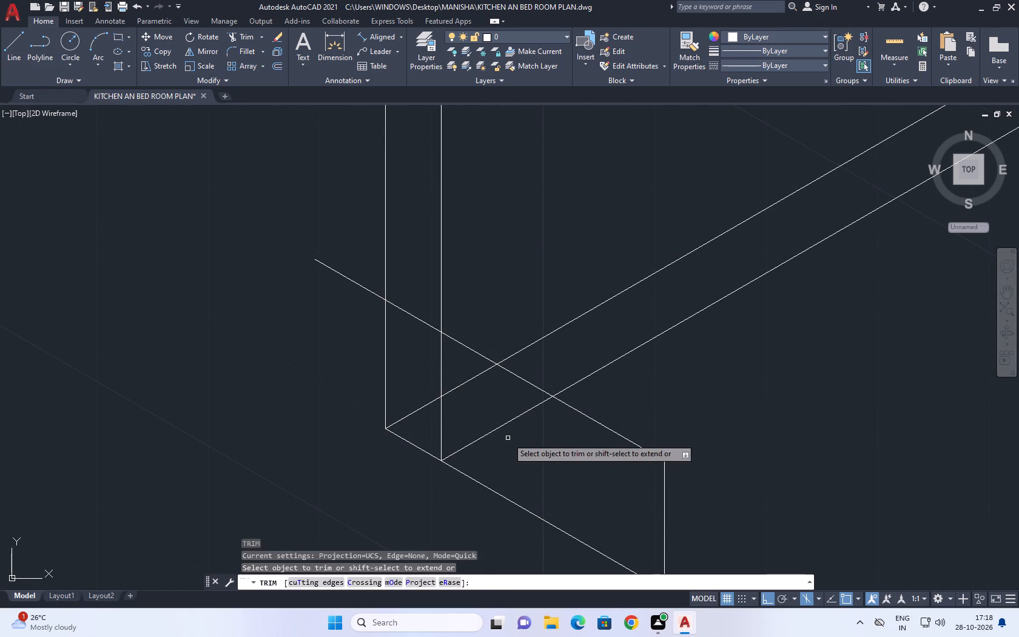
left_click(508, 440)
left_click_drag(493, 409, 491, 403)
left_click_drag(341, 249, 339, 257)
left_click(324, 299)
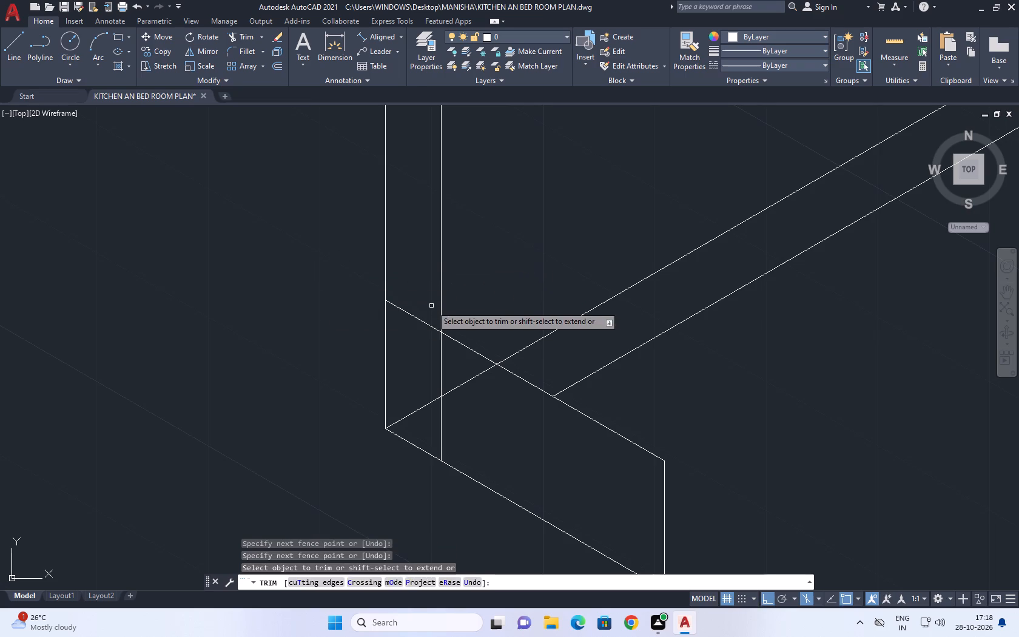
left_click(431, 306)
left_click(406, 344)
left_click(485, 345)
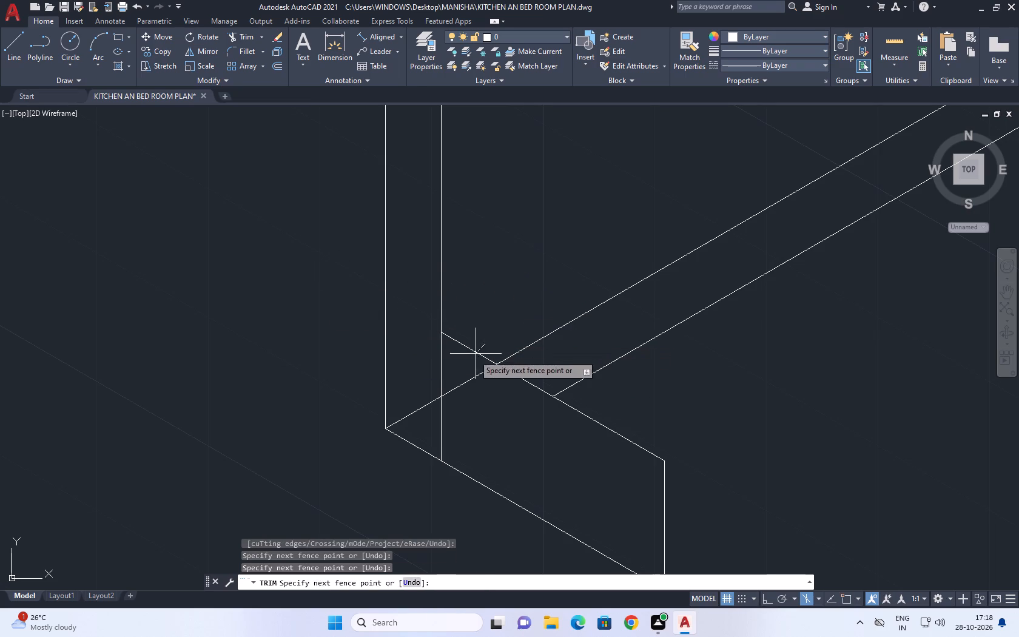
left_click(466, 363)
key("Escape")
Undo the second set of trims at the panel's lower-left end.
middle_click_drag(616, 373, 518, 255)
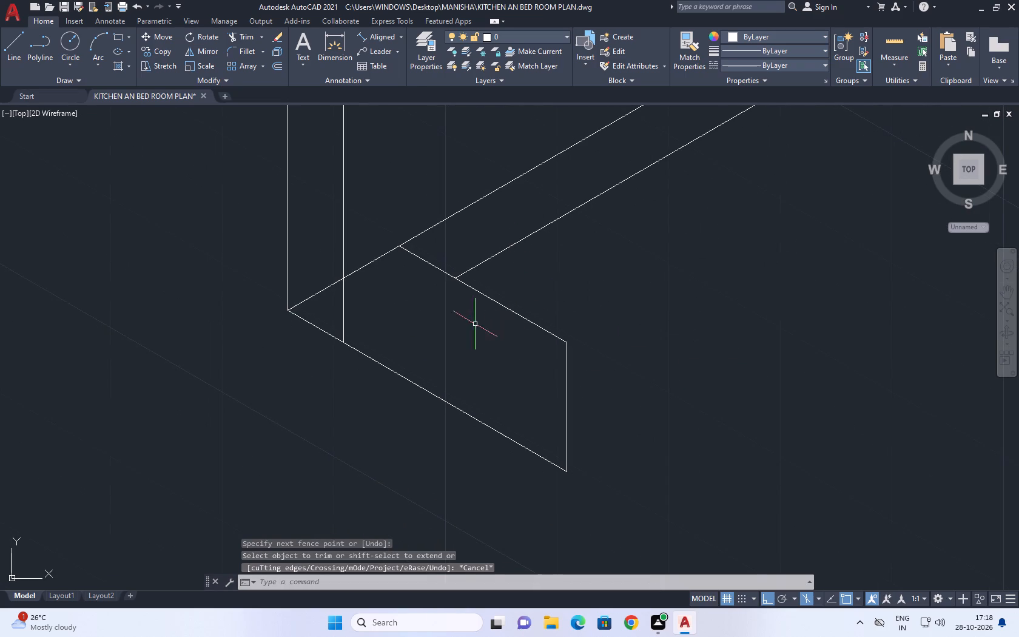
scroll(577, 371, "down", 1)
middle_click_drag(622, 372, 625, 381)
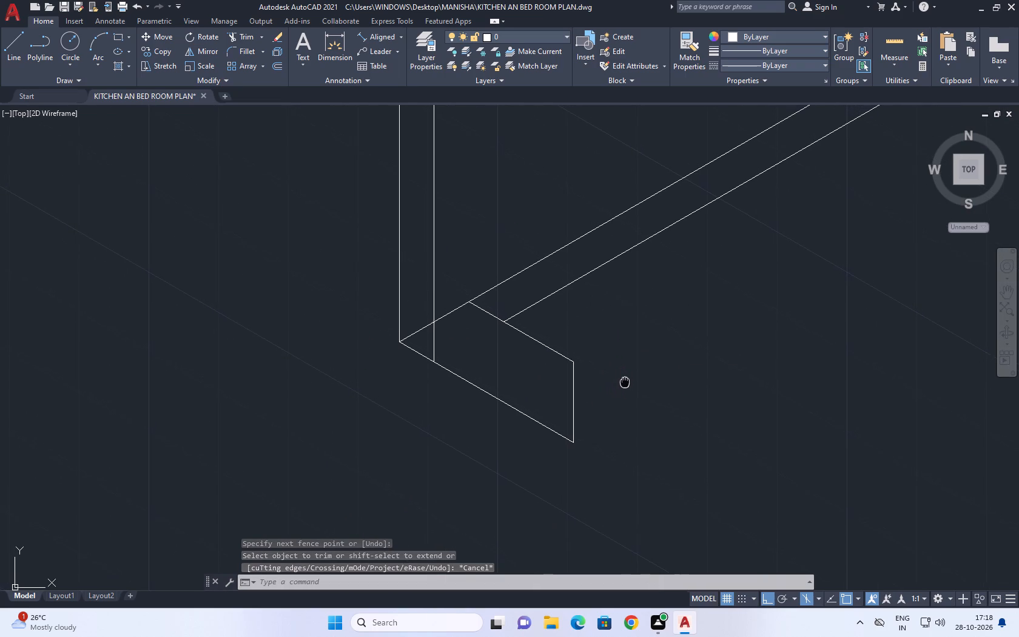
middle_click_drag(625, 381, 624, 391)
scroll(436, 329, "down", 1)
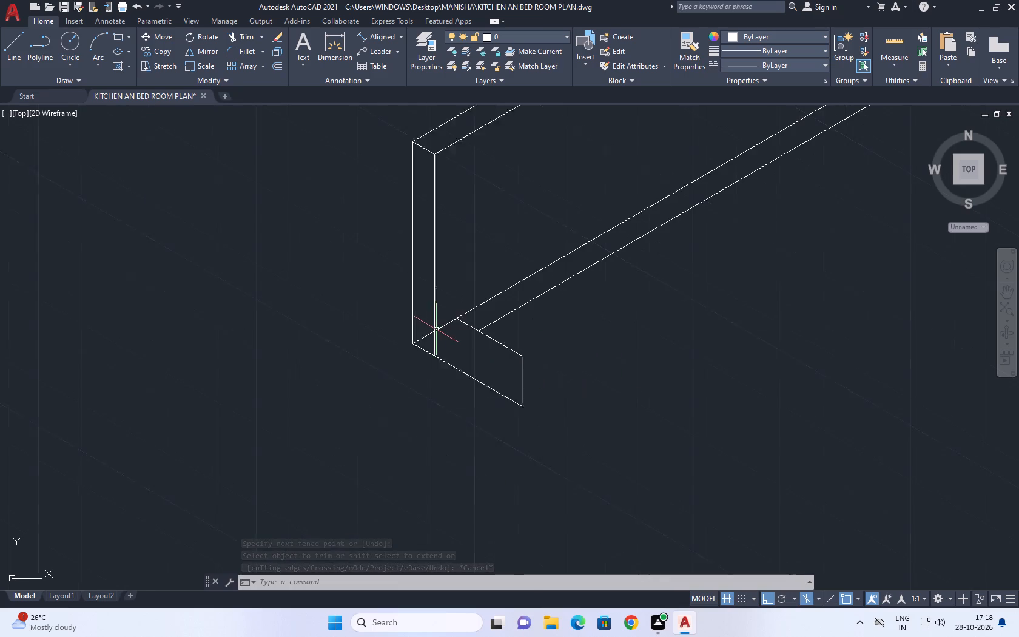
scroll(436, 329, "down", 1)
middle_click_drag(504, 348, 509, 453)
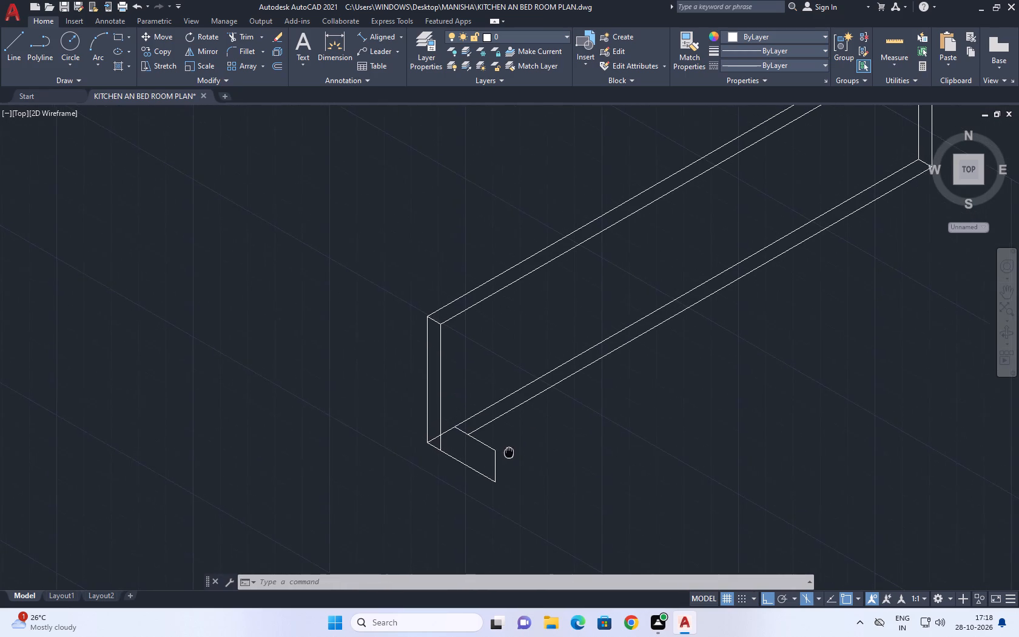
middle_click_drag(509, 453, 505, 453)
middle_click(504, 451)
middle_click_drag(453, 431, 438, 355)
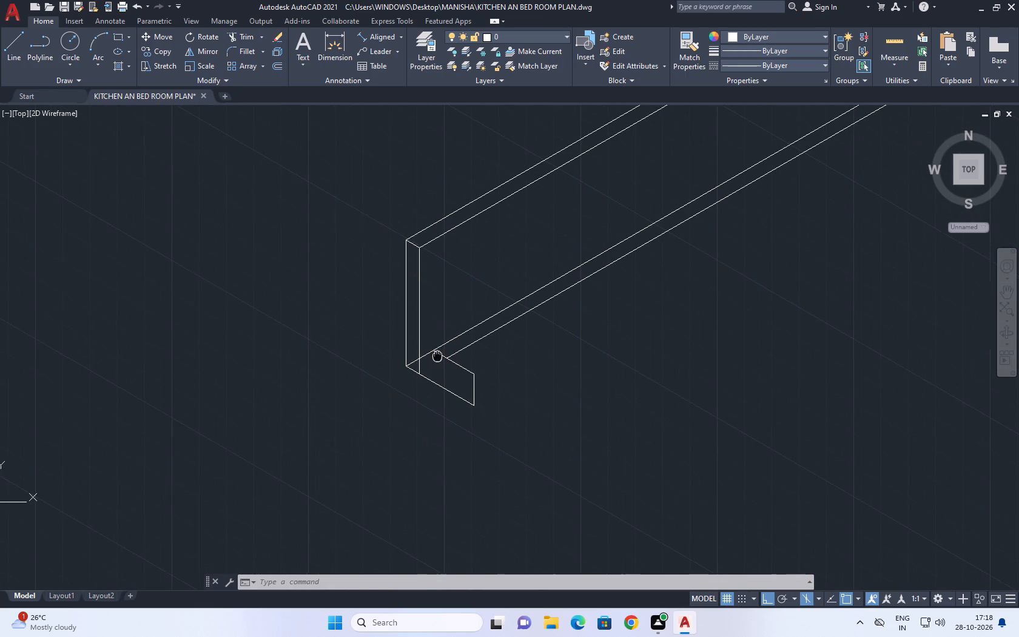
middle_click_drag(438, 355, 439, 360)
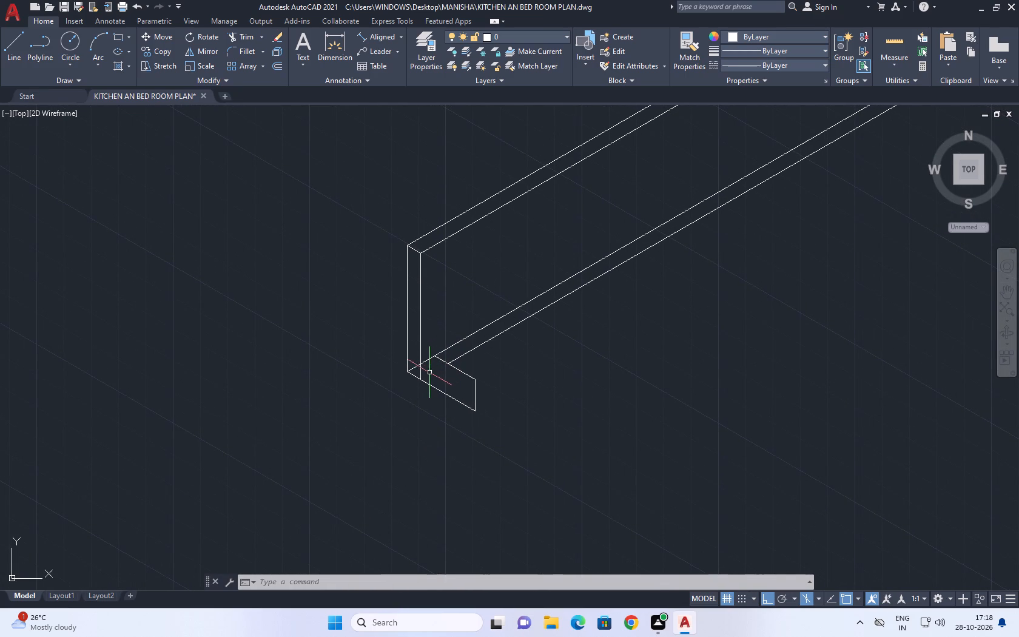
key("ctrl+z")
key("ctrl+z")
Trim only the 150° line back to the panel's inner bottom edge, keeping both bottom edges whole.
key("t")
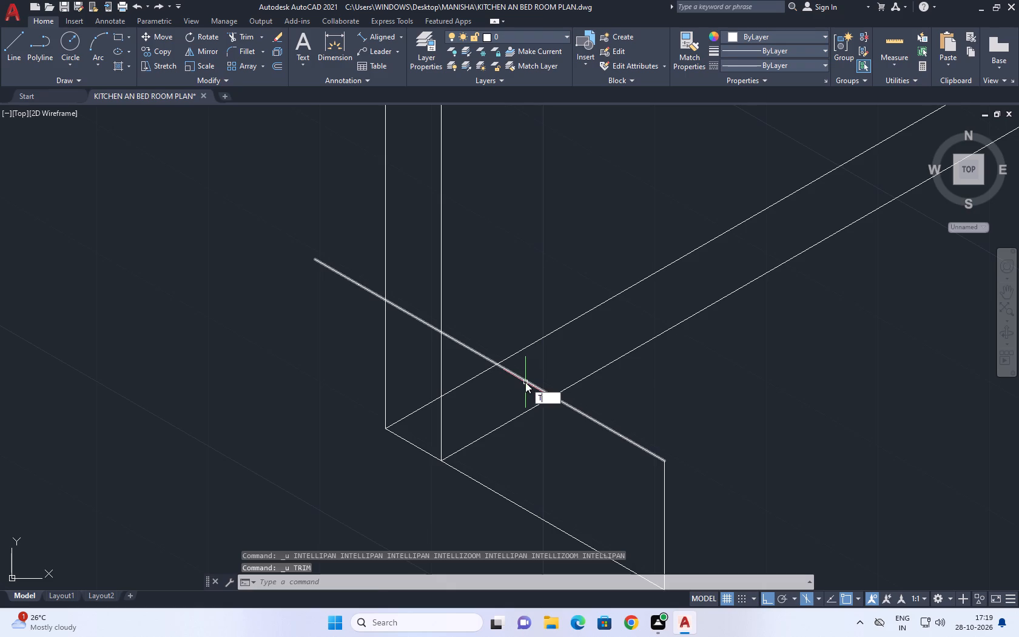
key("r")
key("space")
left_click(482, 344)
left_click(470, 356)
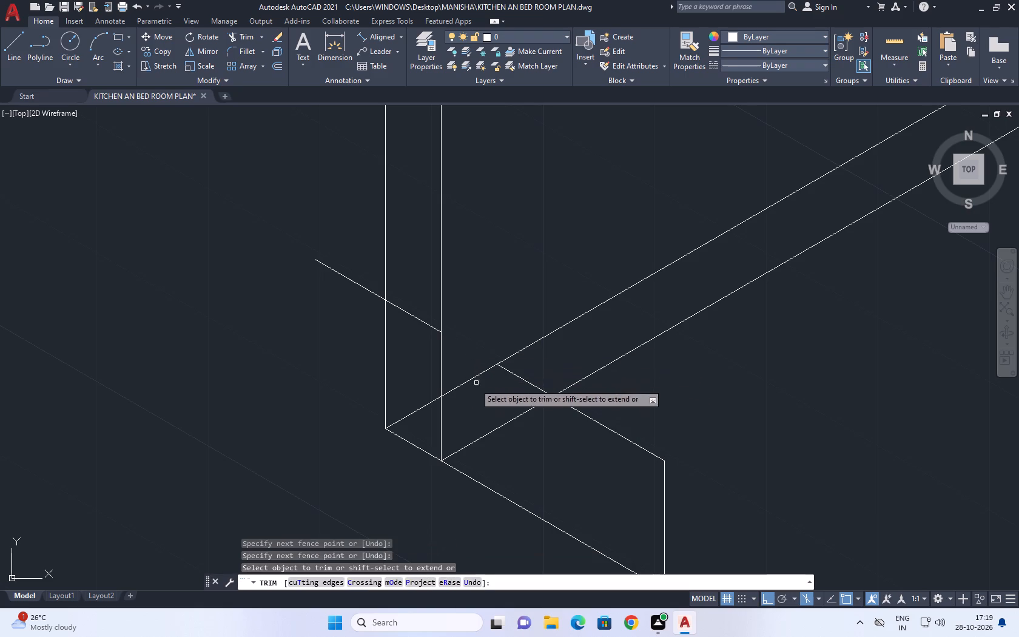
left_click(421, 320)
left_click(415, 334)
left_click(406, 309)
left_click(370, 276)
left_click(346, 304)
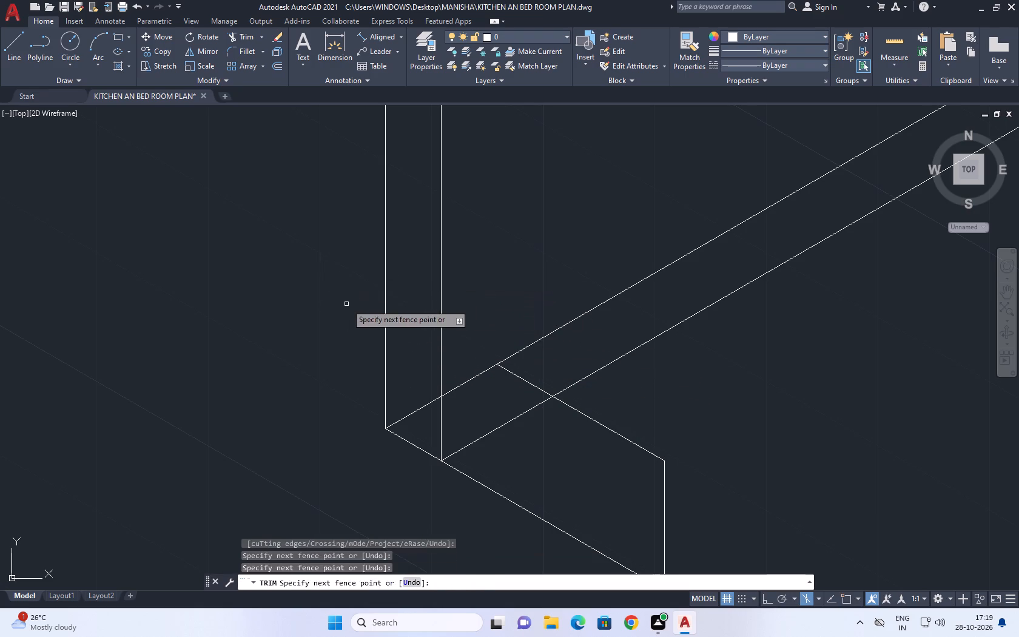
middle_click_drag(490, 436, 537, 357)
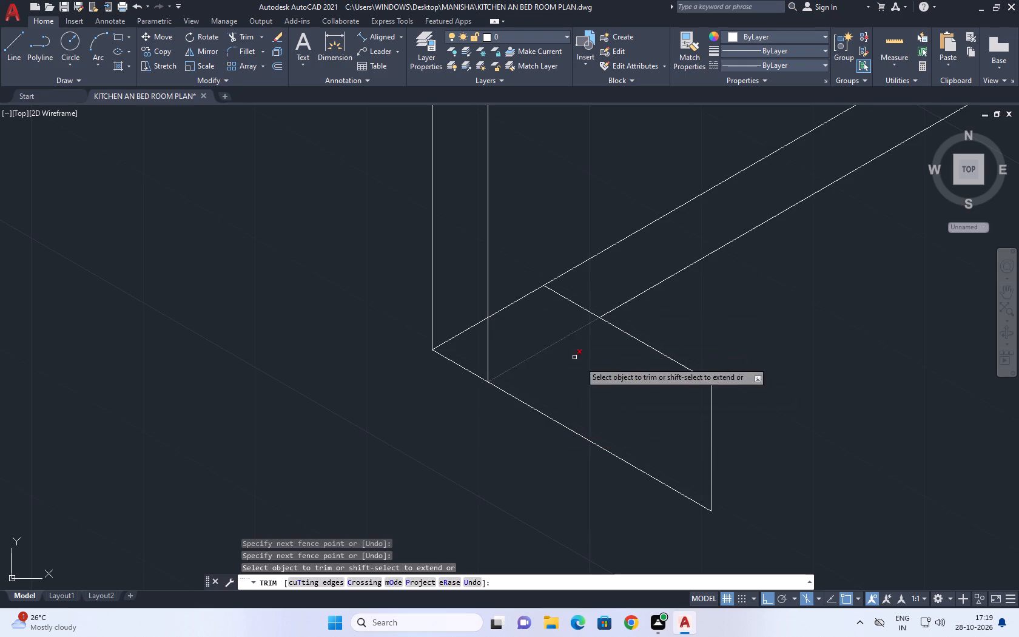
scroll(642, 417, "down", 2)
middle_click_drag(705, 455, 626, 402)
scroll(619, 400, "up", 1)
key("Escape")
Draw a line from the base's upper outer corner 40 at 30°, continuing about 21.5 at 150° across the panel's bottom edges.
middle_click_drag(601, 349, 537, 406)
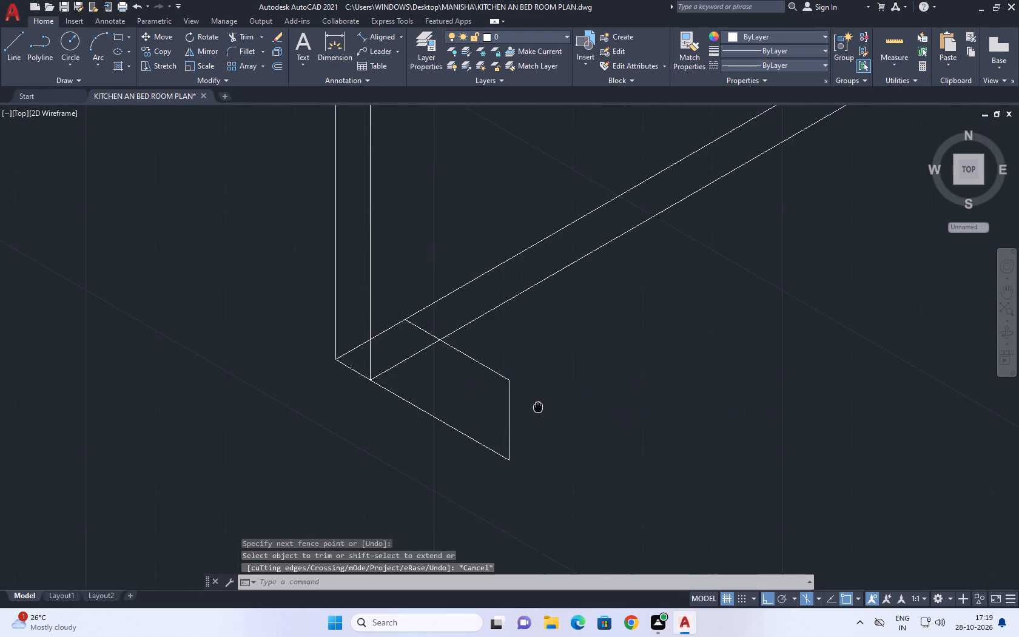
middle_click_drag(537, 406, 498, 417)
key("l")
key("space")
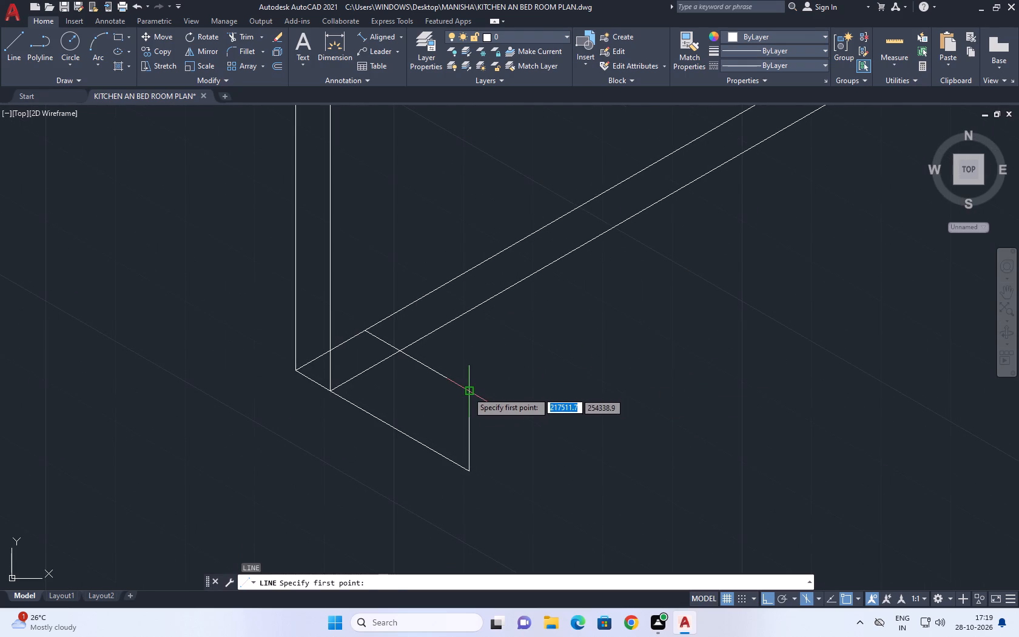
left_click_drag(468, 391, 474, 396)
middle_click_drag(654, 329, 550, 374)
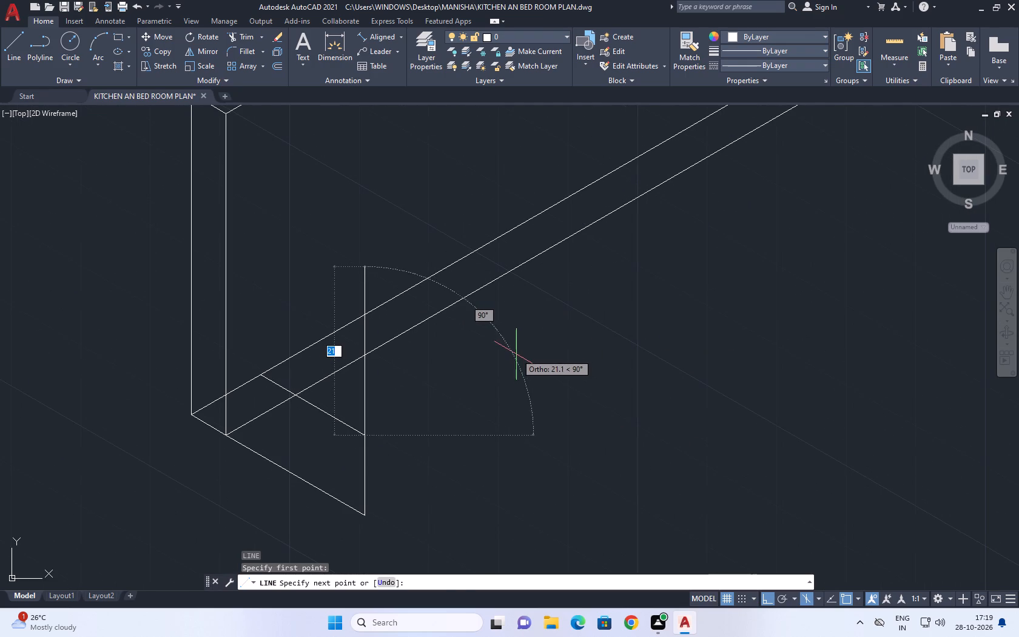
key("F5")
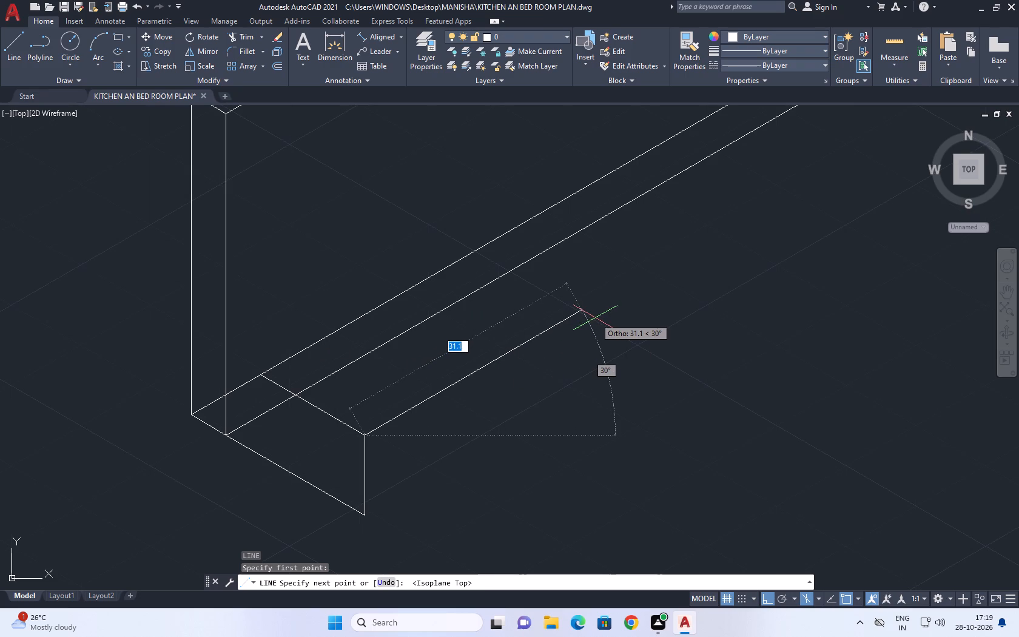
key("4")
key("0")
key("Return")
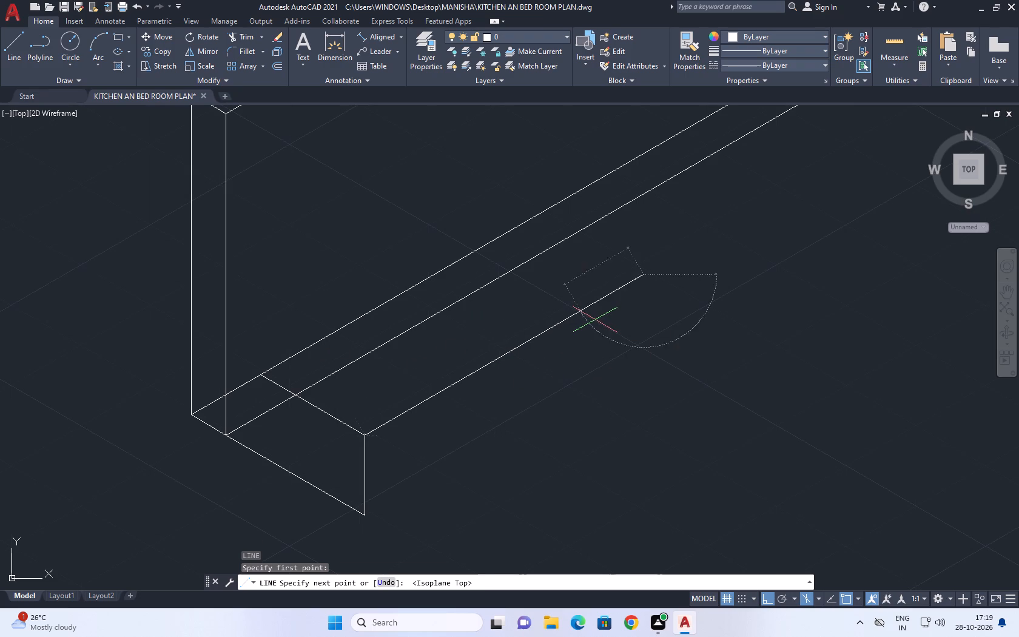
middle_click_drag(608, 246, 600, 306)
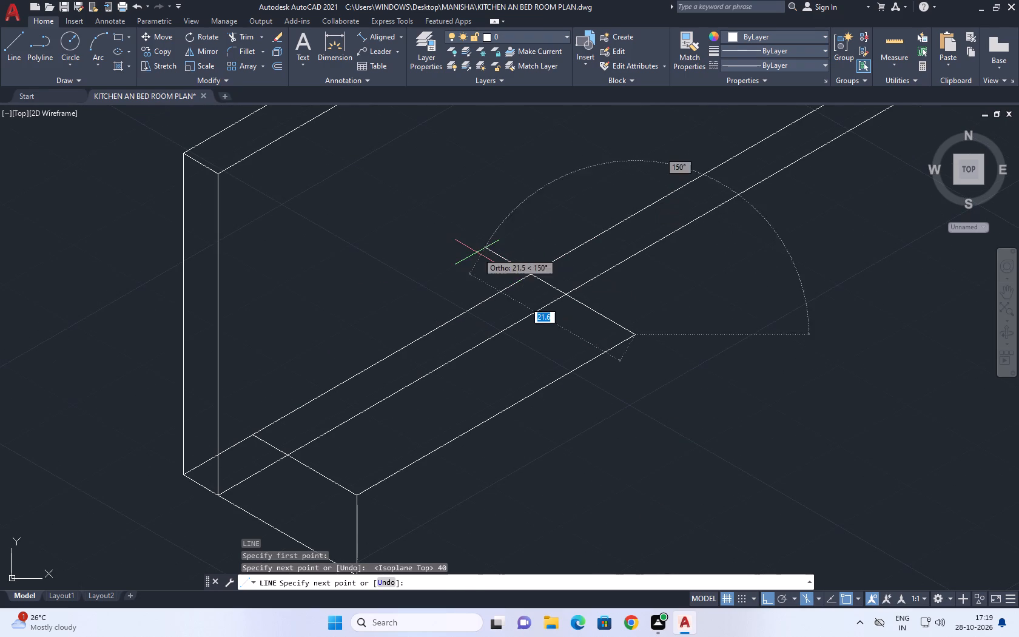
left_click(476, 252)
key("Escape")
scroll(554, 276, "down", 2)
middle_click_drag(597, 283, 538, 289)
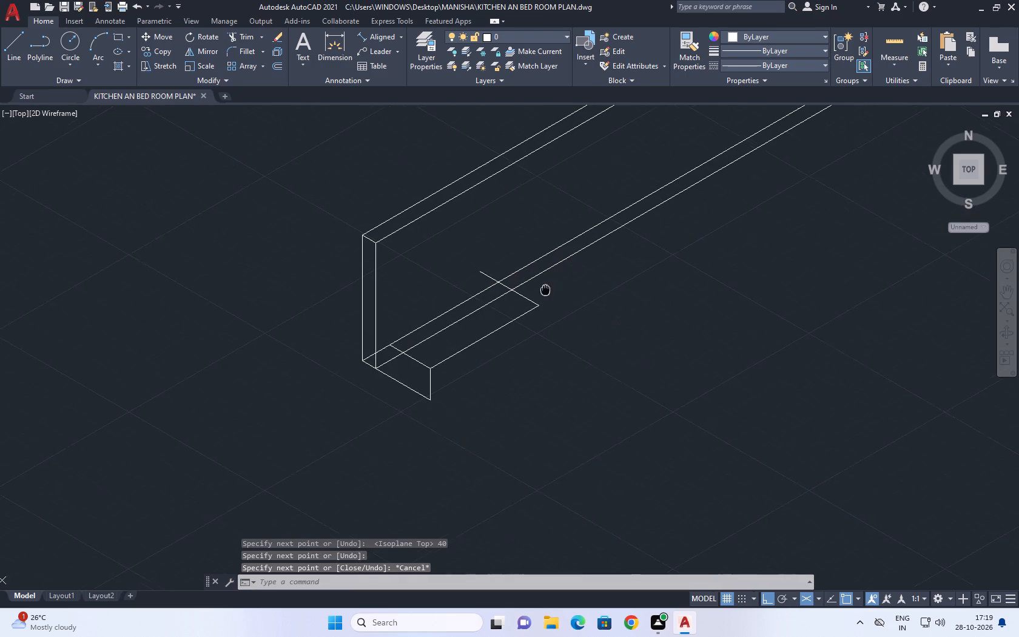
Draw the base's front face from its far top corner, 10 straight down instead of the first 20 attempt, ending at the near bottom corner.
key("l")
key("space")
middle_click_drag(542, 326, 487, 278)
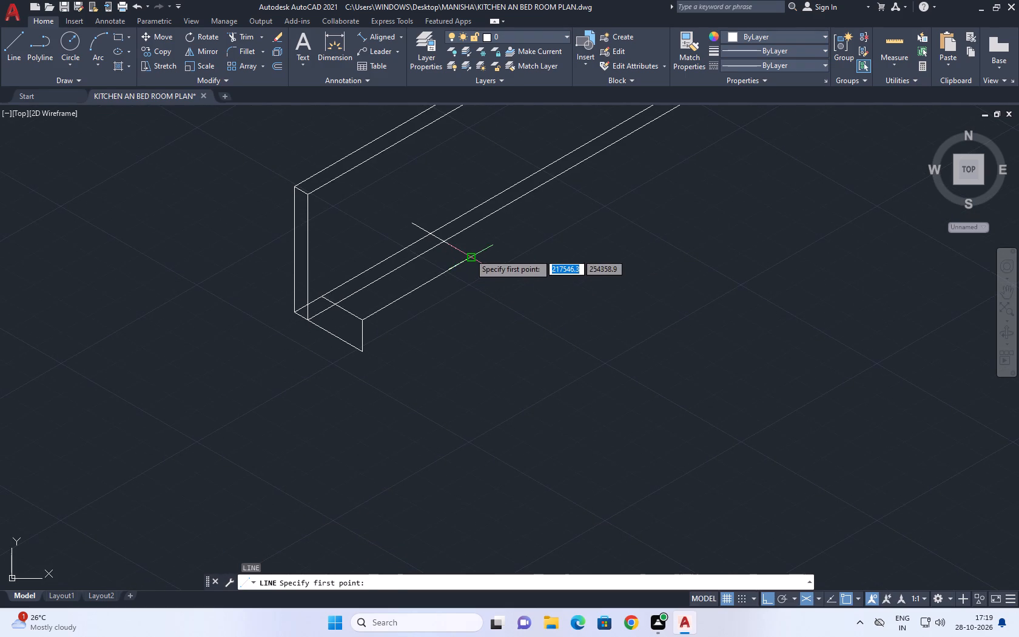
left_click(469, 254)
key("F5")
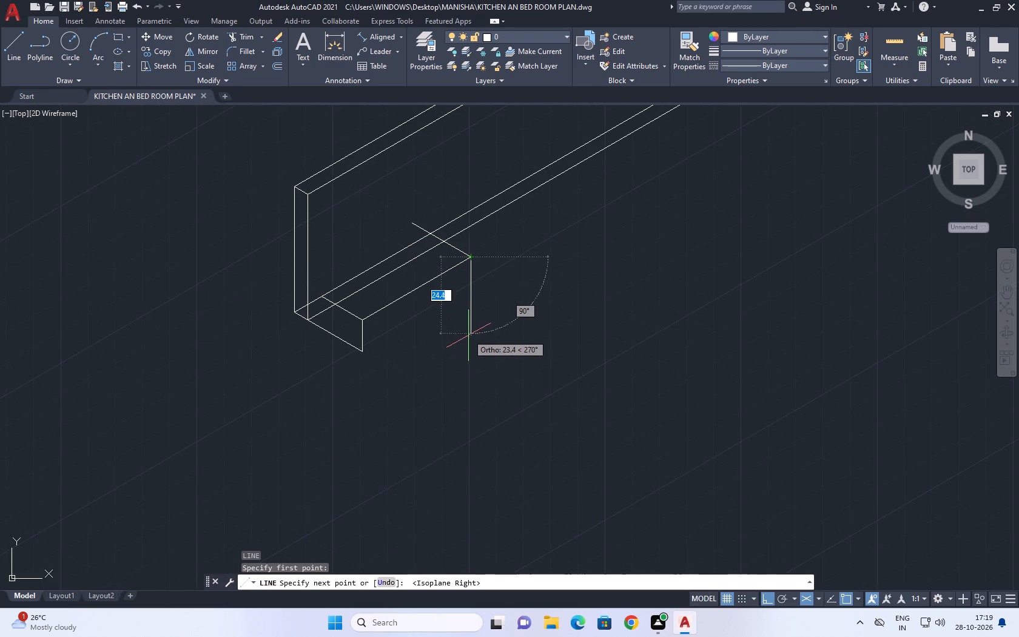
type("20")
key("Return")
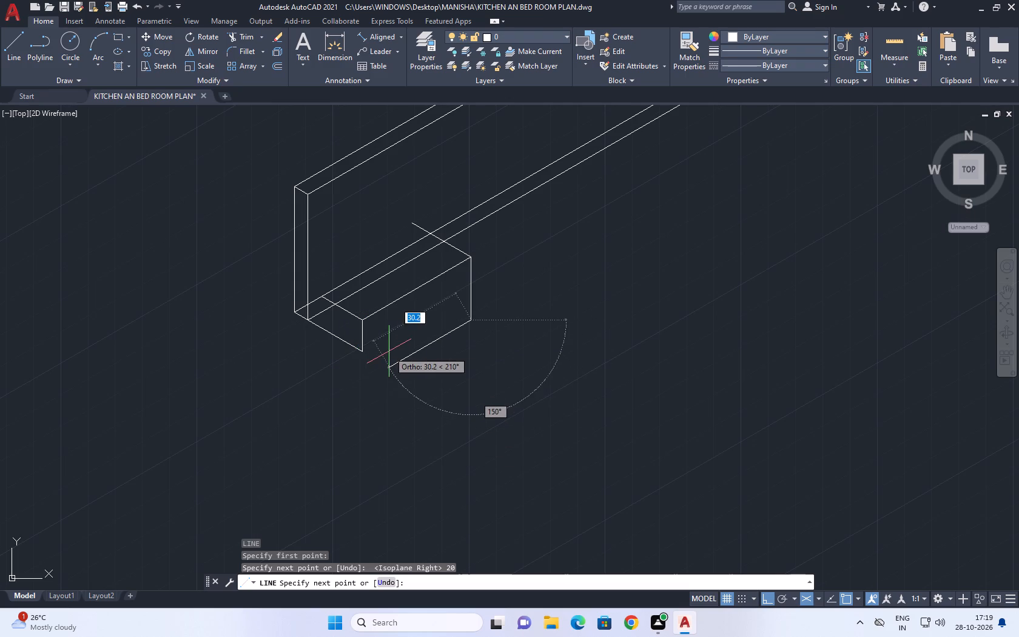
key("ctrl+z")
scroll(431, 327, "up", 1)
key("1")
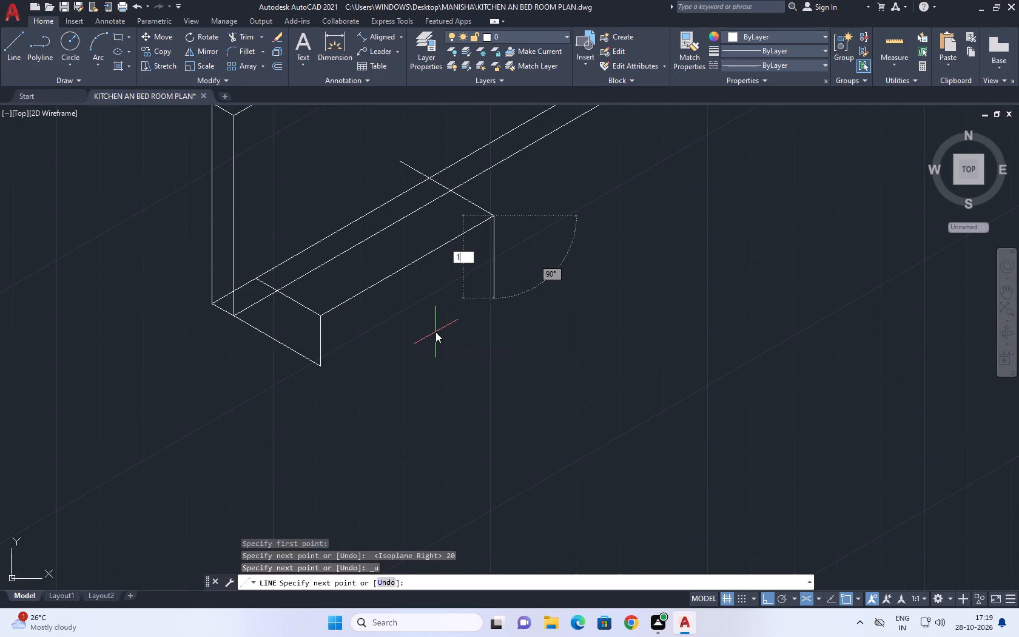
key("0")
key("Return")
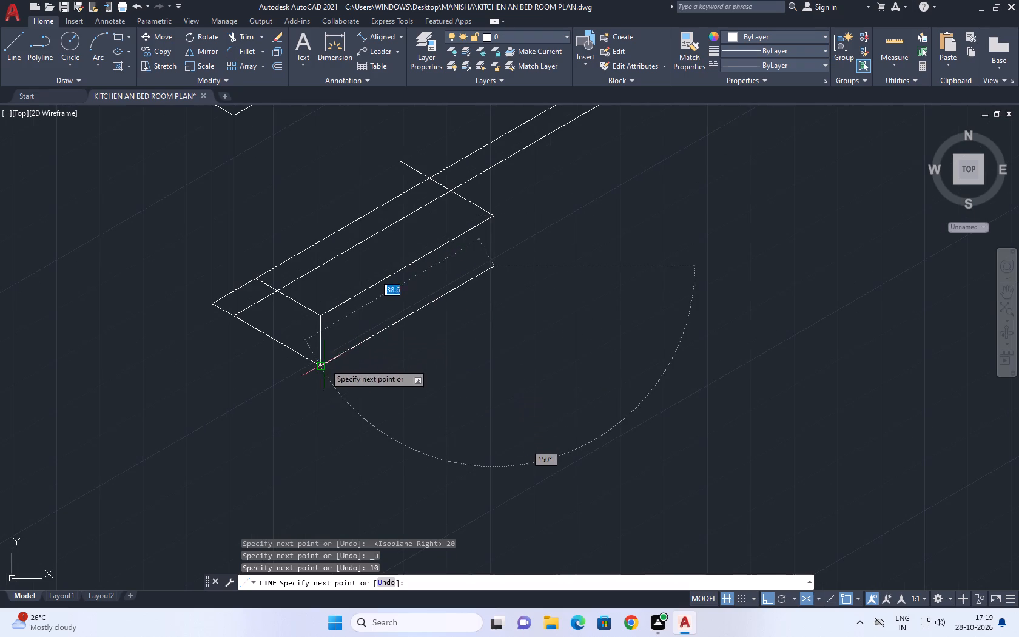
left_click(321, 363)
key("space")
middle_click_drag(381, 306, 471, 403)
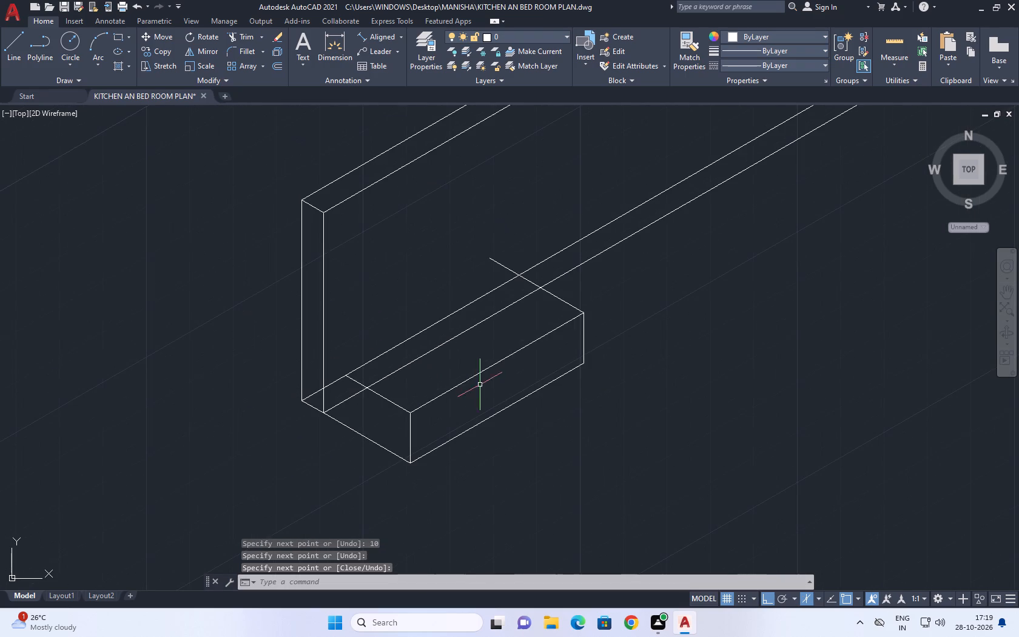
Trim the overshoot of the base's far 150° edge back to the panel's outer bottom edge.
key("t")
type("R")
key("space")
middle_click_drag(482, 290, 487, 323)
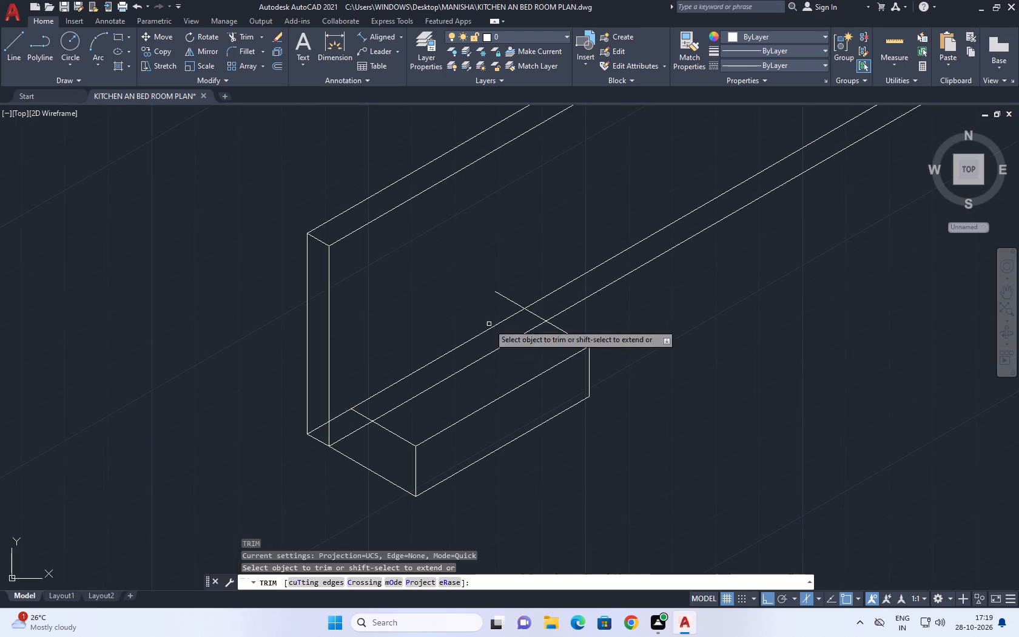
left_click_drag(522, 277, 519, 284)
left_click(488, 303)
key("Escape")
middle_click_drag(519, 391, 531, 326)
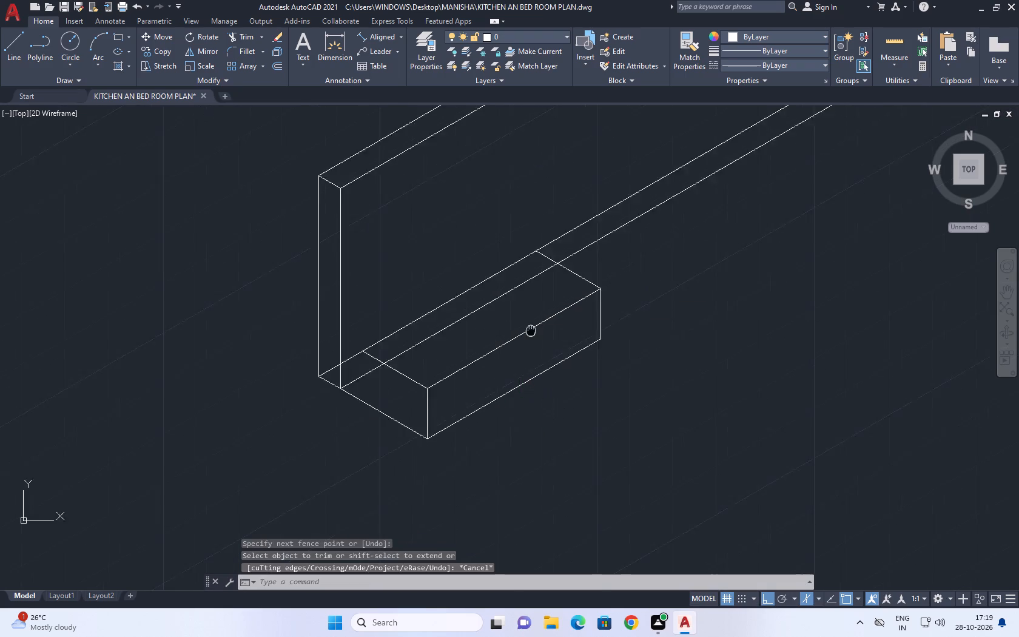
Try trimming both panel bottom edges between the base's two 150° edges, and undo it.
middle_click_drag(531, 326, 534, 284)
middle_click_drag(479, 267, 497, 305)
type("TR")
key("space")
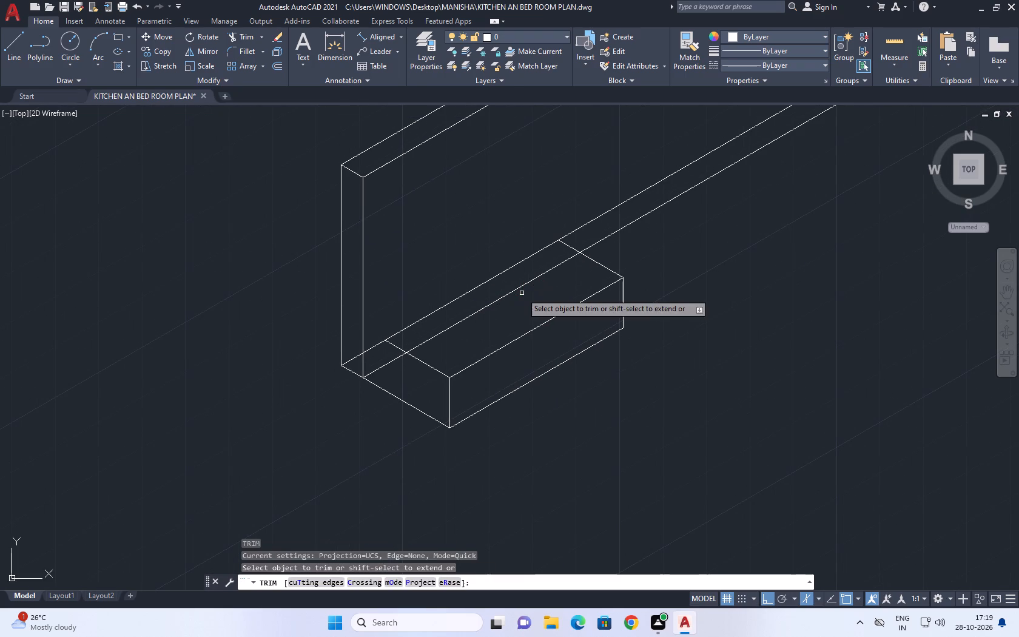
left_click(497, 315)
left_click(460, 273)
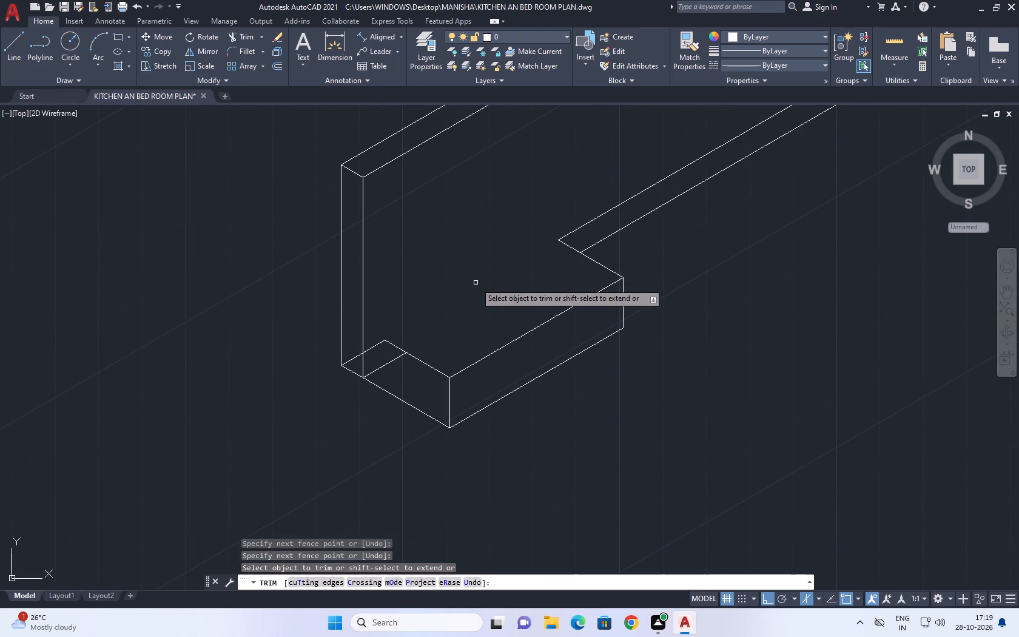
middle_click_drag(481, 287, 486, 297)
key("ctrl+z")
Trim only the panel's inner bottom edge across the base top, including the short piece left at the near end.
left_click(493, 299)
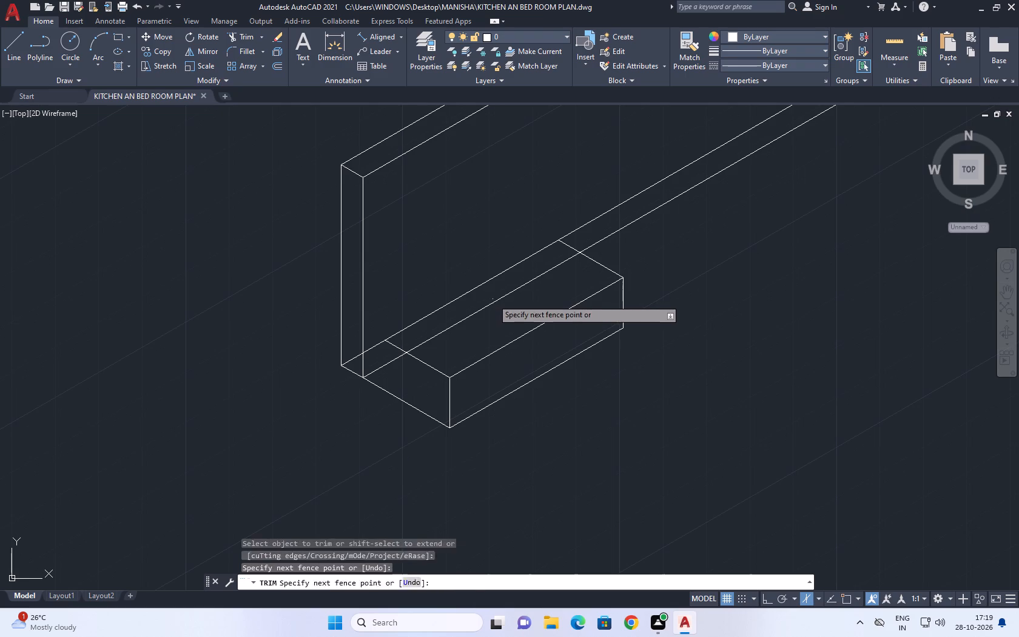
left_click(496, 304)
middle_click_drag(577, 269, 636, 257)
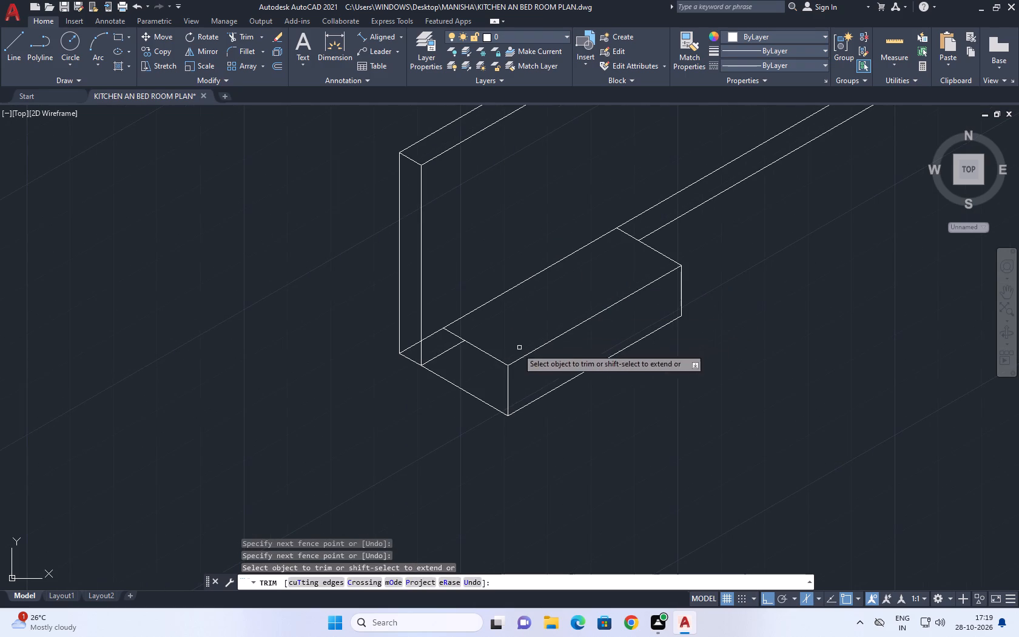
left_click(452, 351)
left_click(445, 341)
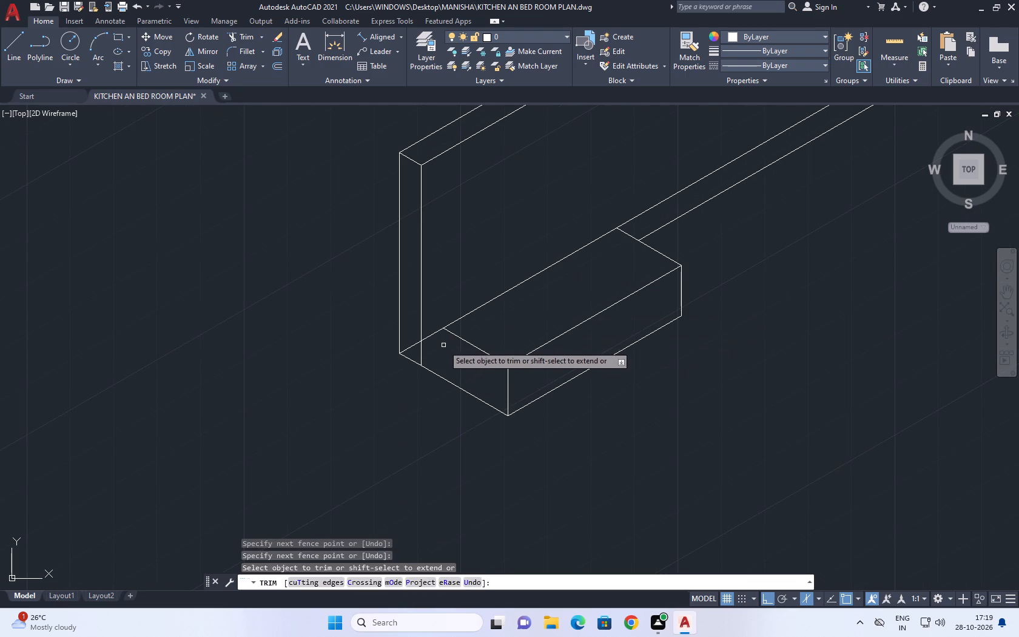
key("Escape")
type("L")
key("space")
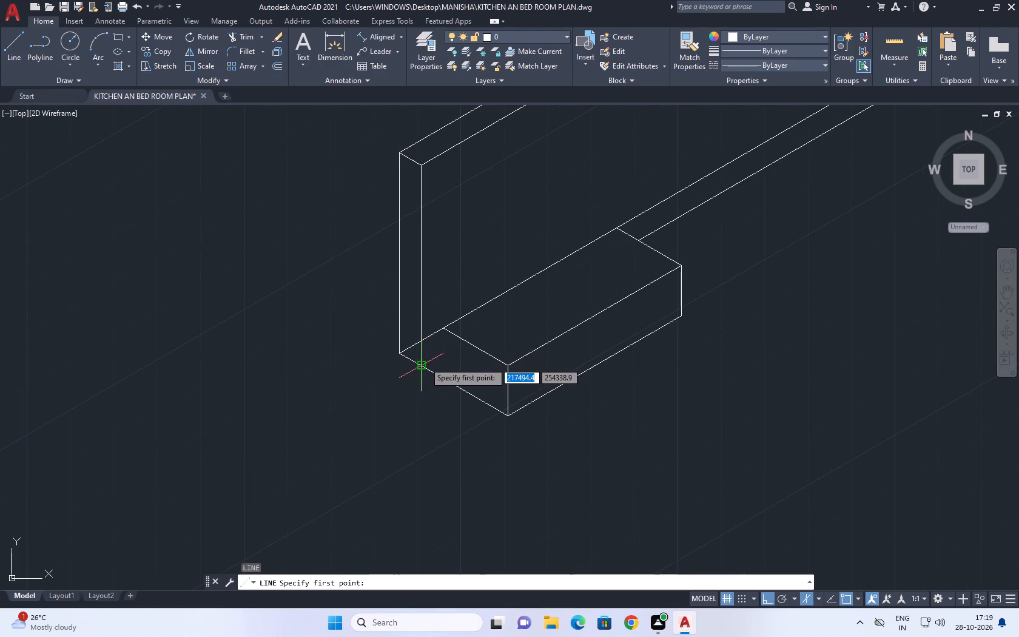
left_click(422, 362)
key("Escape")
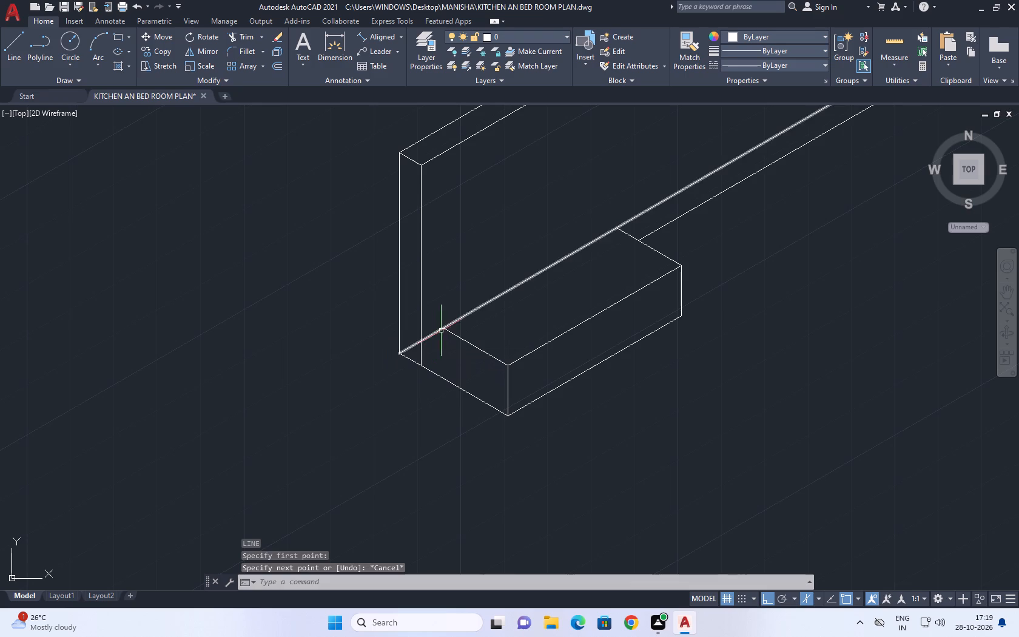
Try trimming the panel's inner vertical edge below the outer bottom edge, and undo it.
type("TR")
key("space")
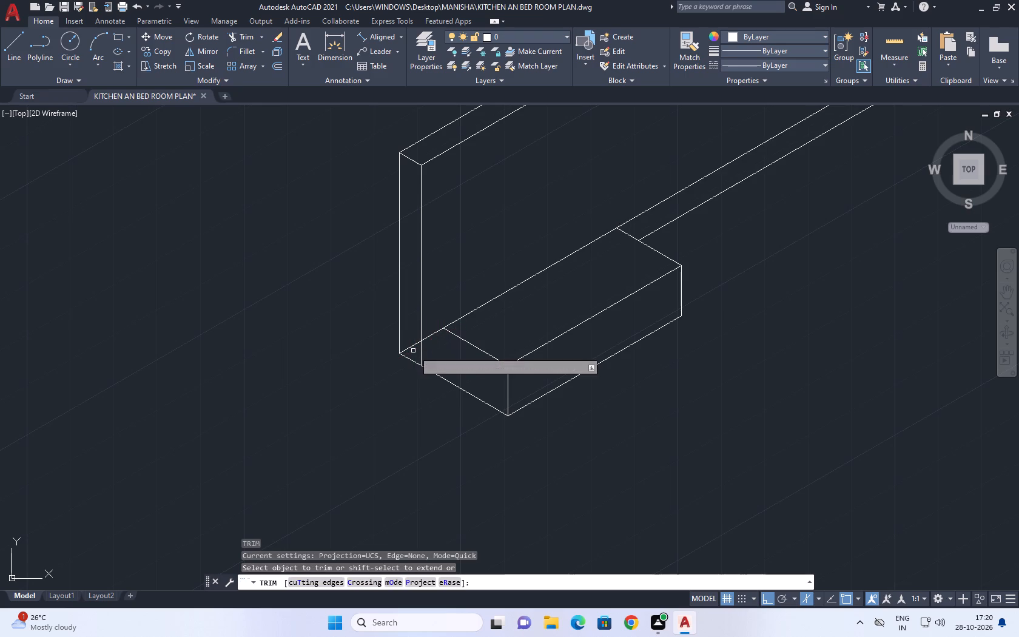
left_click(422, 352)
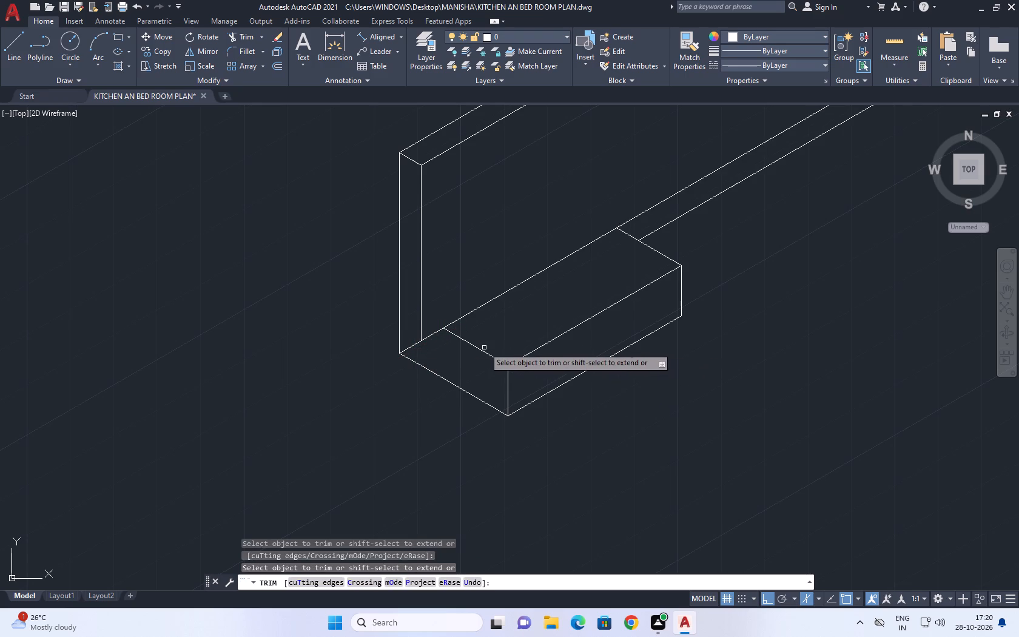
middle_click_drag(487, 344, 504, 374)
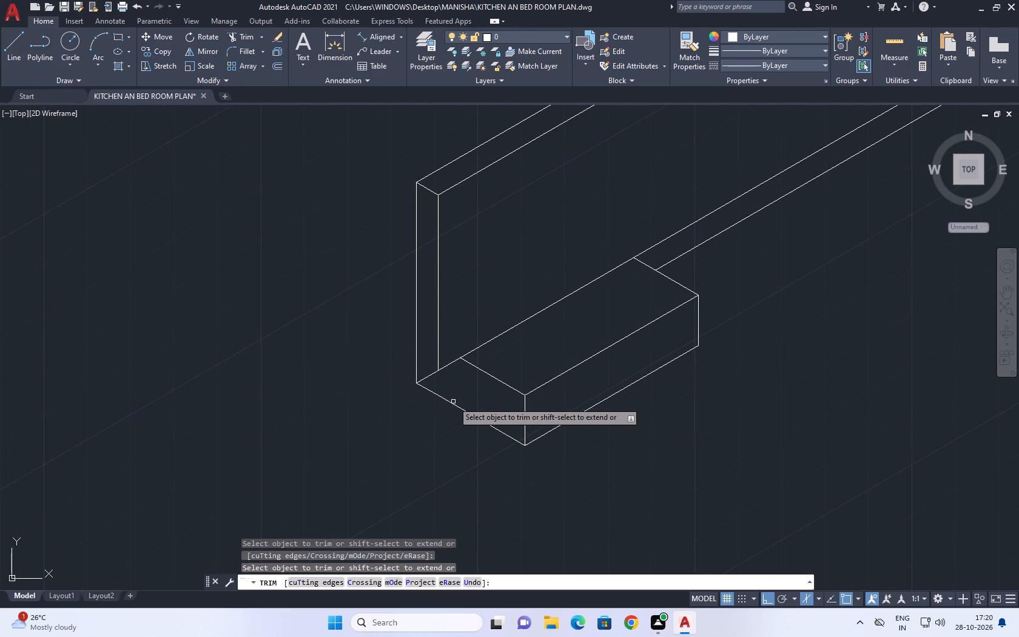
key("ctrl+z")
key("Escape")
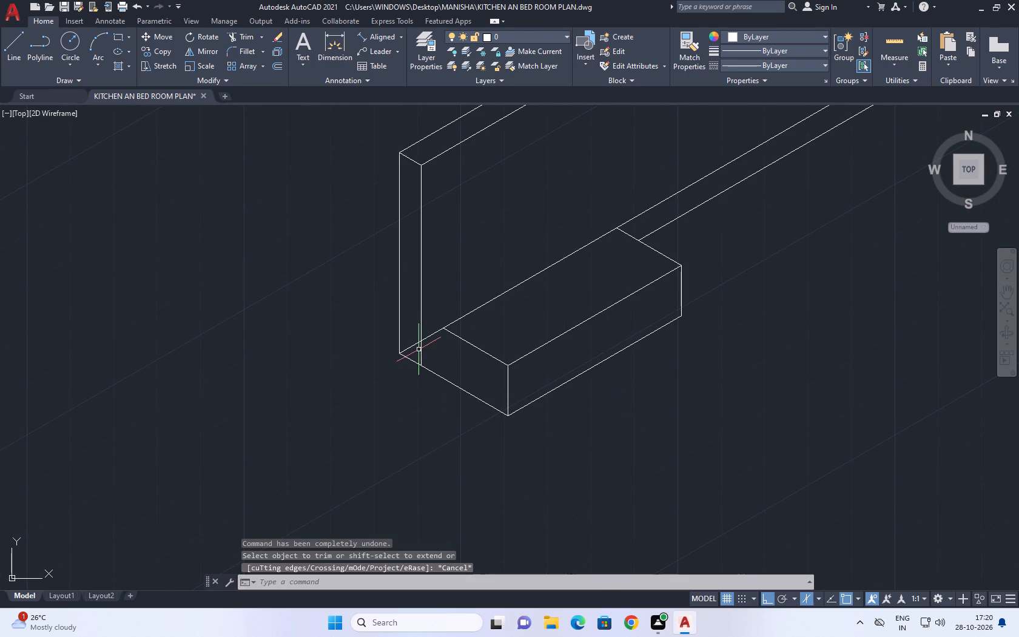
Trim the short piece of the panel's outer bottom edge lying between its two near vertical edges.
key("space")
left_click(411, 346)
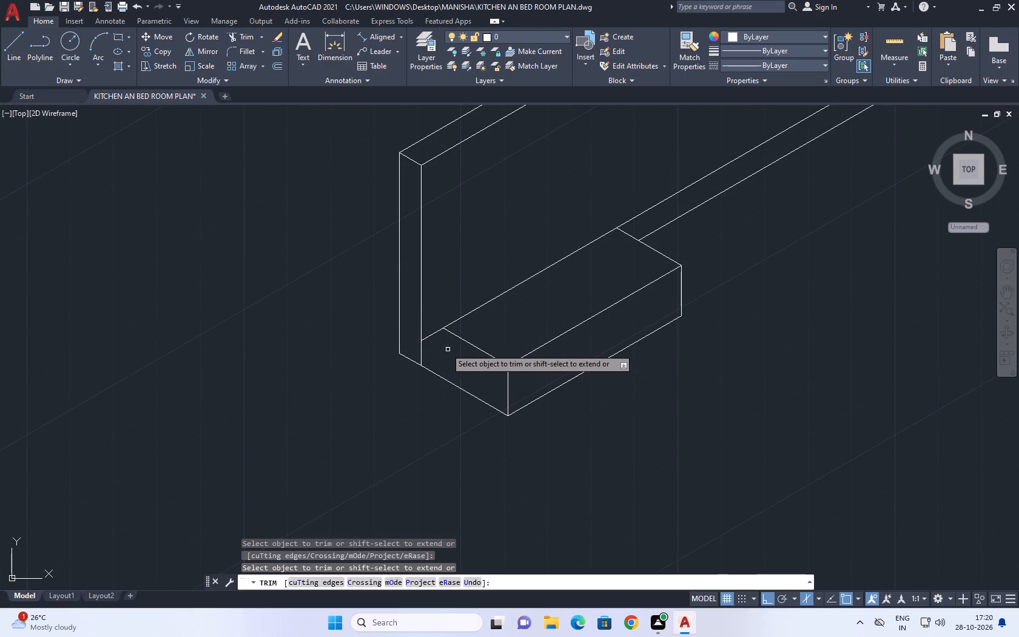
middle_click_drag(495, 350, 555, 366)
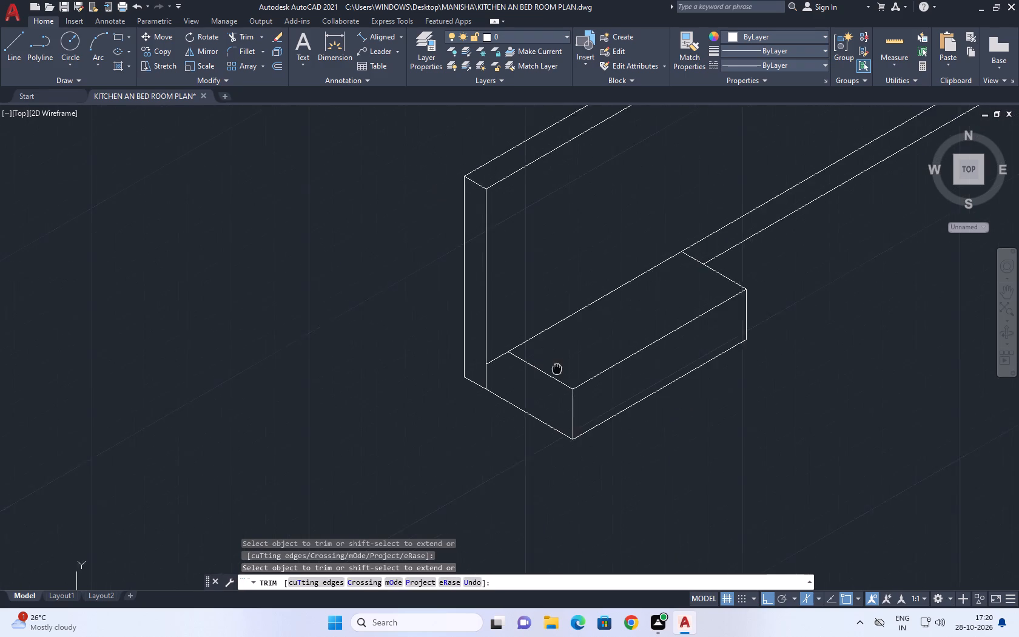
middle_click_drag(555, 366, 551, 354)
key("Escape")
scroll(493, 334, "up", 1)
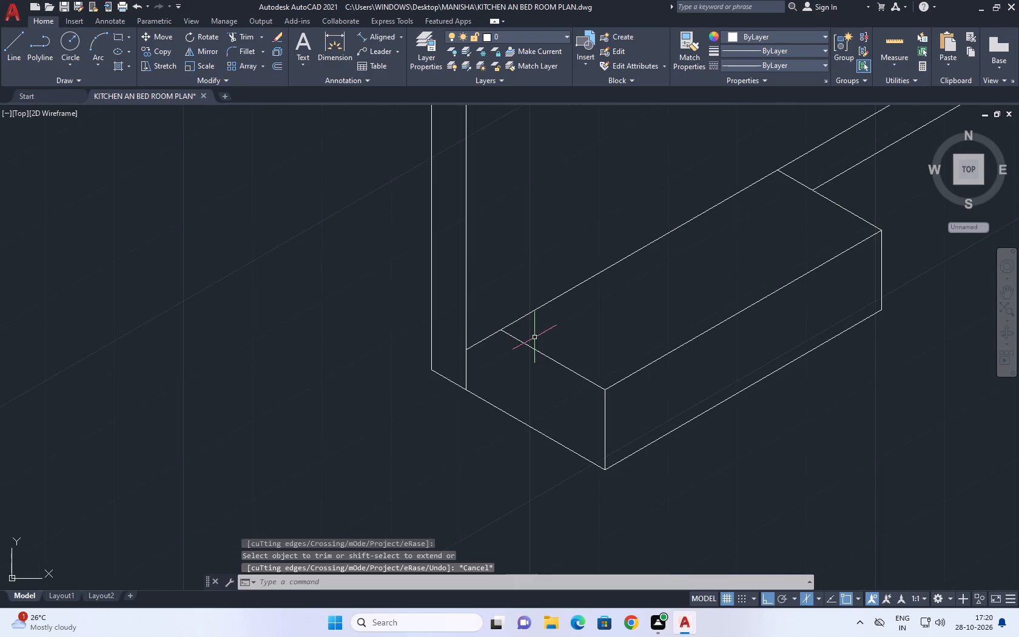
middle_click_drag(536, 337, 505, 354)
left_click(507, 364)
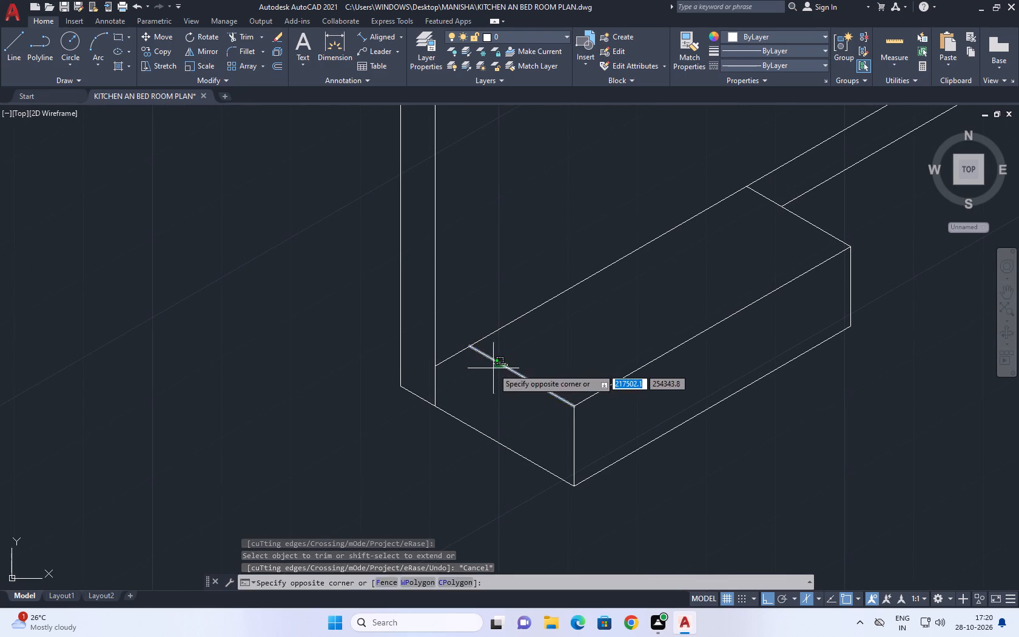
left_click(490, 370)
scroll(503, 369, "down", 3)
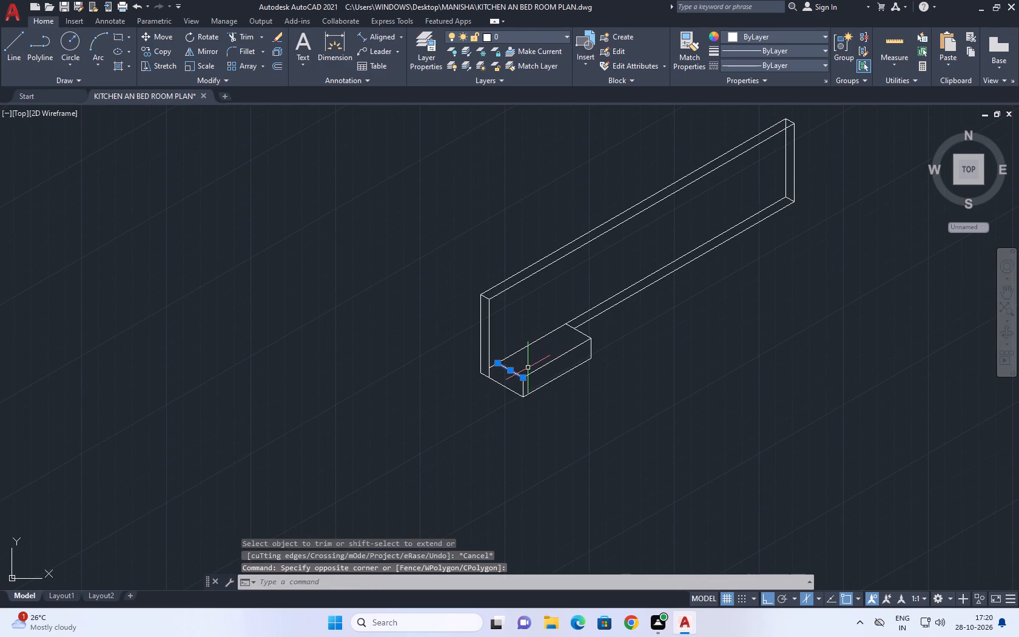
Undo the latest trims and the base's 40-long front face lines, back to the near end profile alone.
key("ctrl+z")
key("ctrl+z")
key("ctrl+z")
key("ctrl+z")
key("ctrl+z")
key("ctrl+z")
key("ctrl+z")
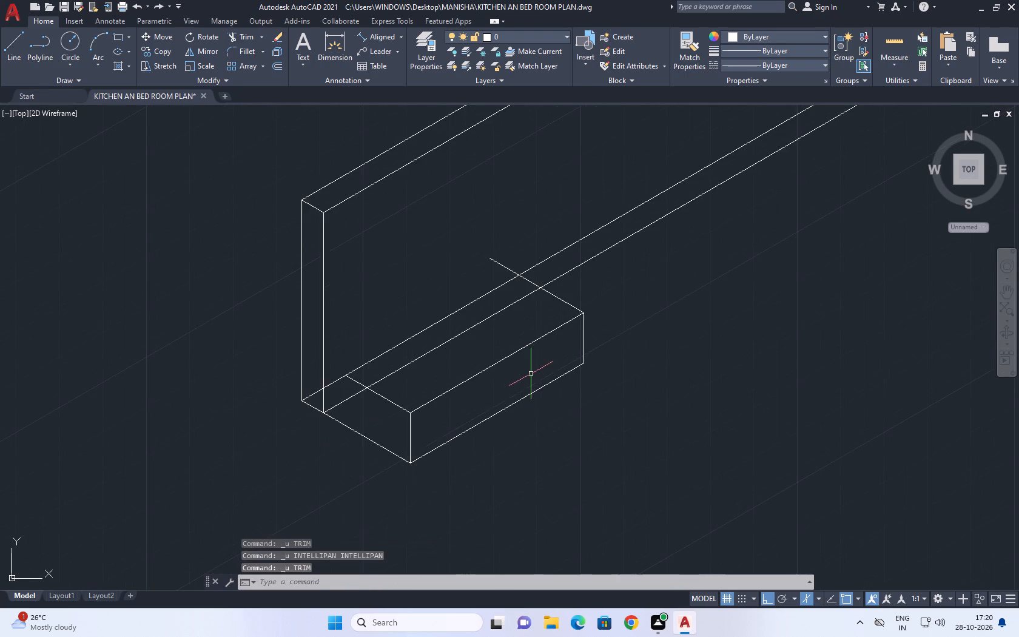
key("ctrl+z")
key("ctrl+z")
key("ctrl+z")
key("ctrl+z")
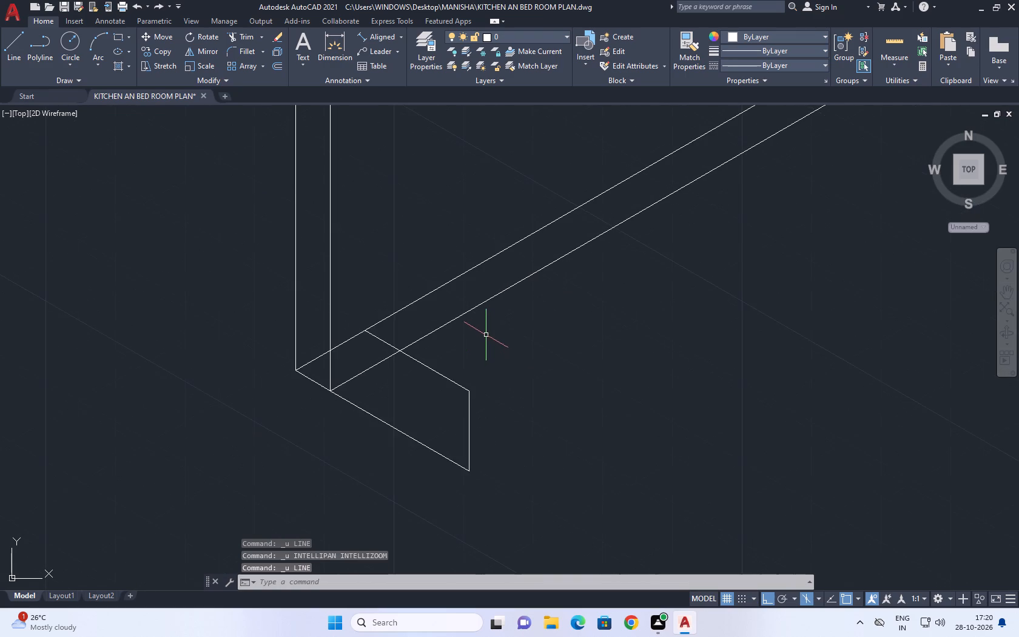
Undo the trim of the 150° line at the panel's near end.
key("ctrl+z")
key("ctrl+z")
Trim the panel's inner bottom edge inside the base's end profile, and the profile's top line beyond the panel's inner vertical edge.
middle_click_drag(589, 337, 529, 206)
scroll(469, 288, "down", 2)
middle_click_drag(489, 277, 463, 332)
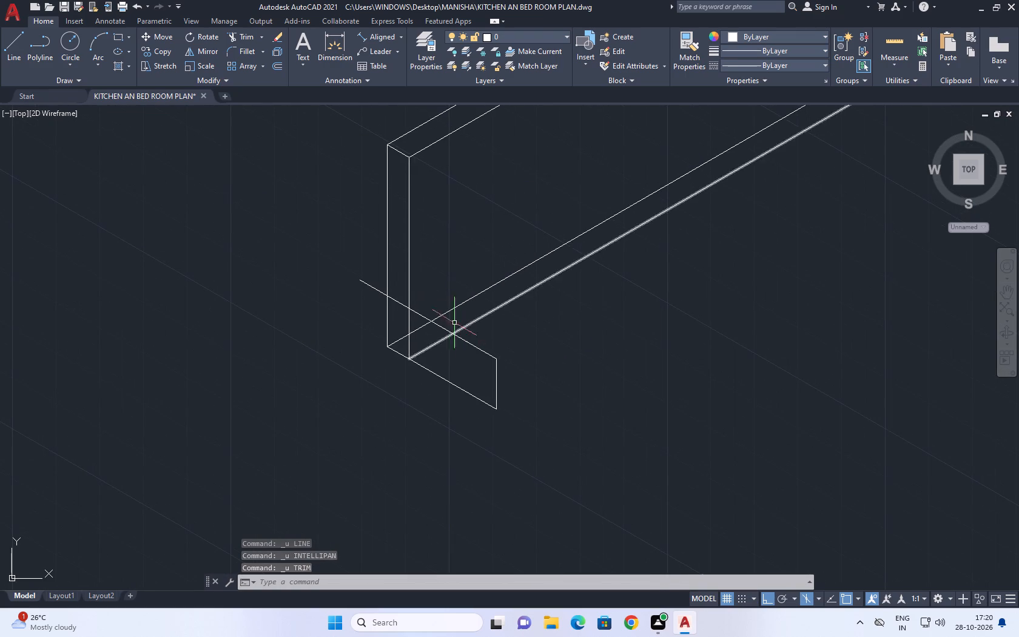
type("TR")
key("space")
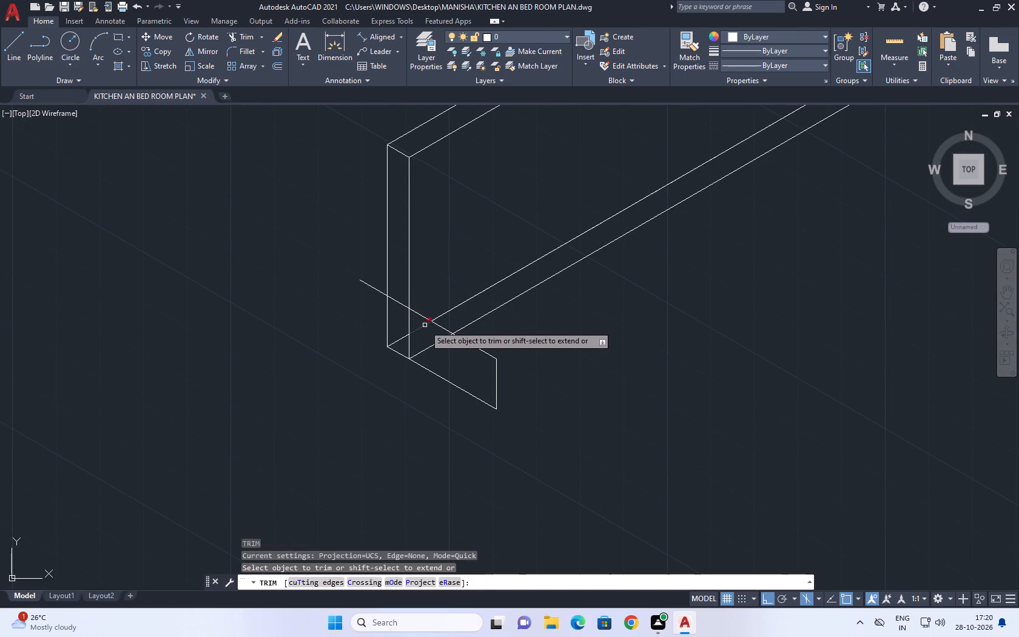
left_click(422, 325)
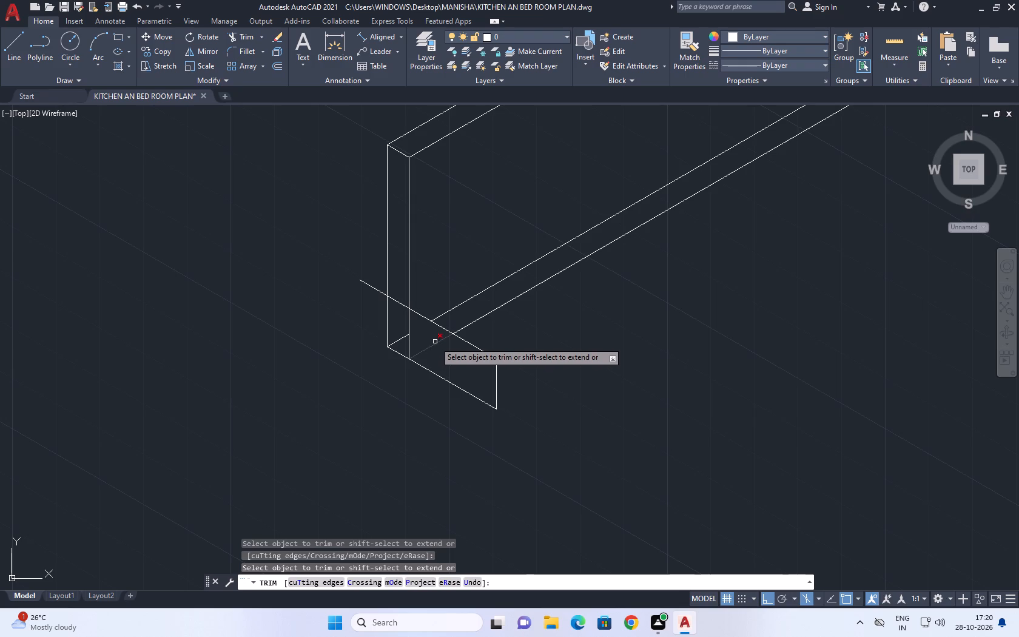
key("ctrl+z")
left_click(436, 339)
left_click(432, 349)
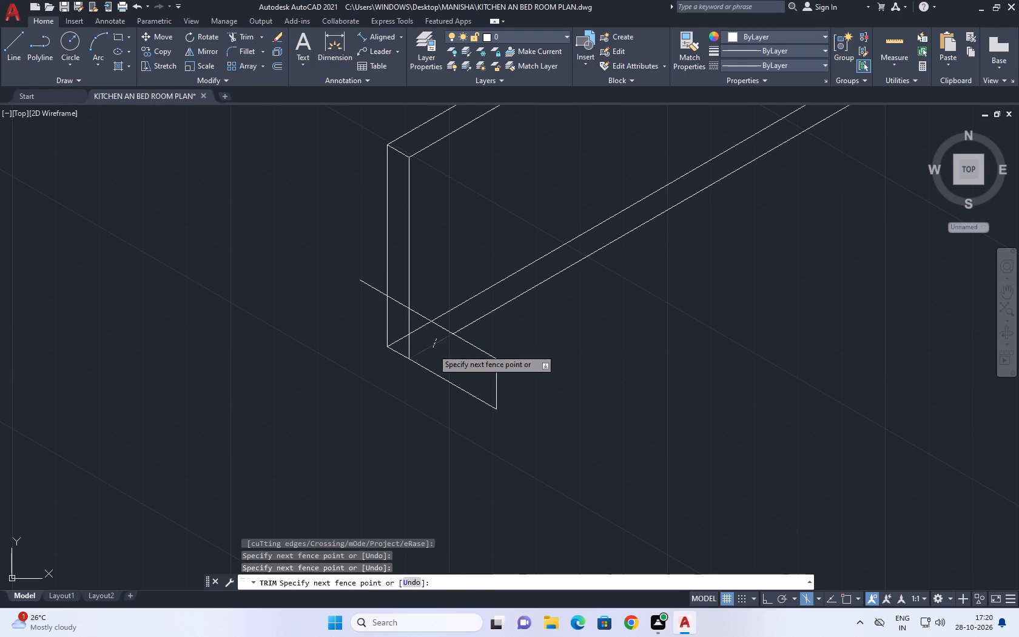
left_click(402, 307)
left_click(375, 291)
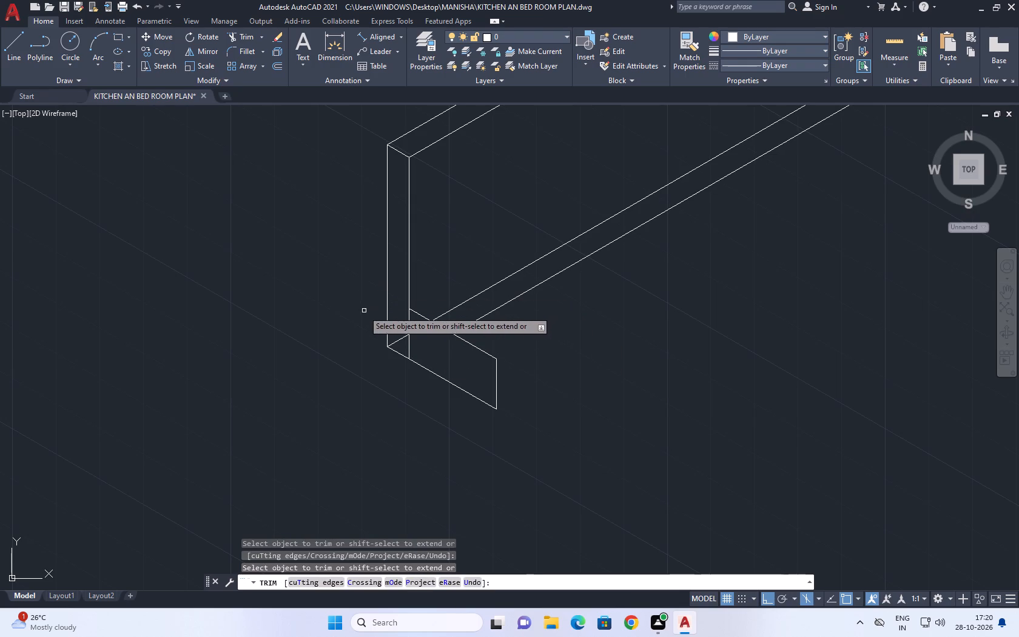
key("Escape")
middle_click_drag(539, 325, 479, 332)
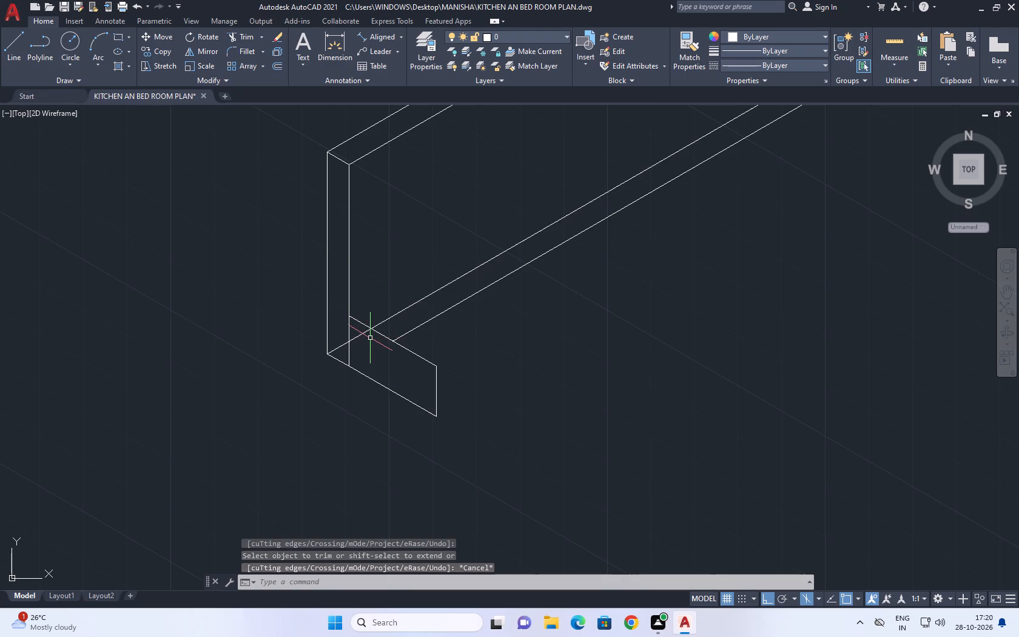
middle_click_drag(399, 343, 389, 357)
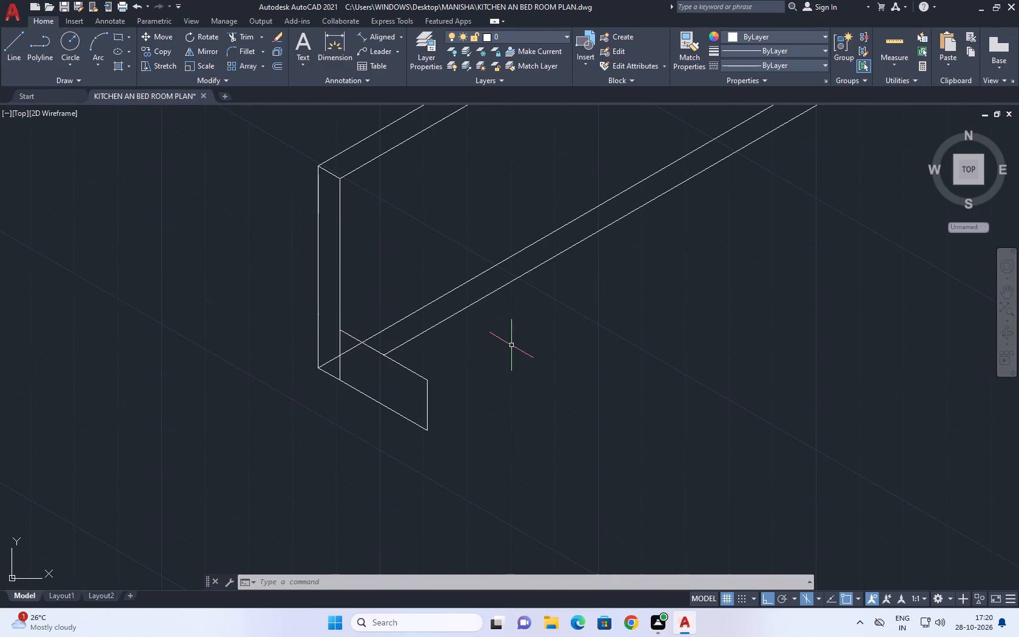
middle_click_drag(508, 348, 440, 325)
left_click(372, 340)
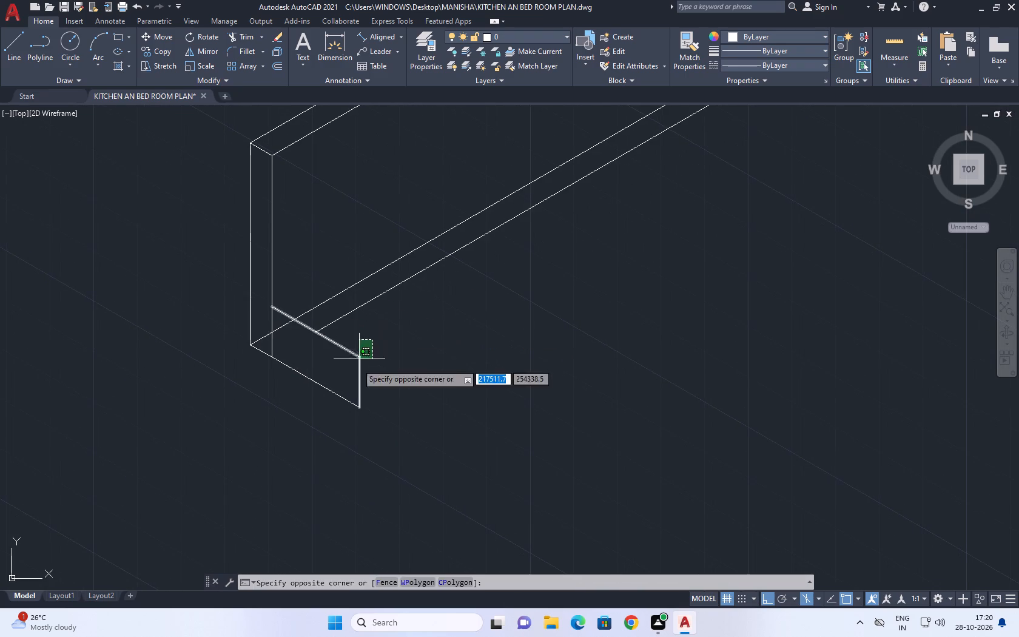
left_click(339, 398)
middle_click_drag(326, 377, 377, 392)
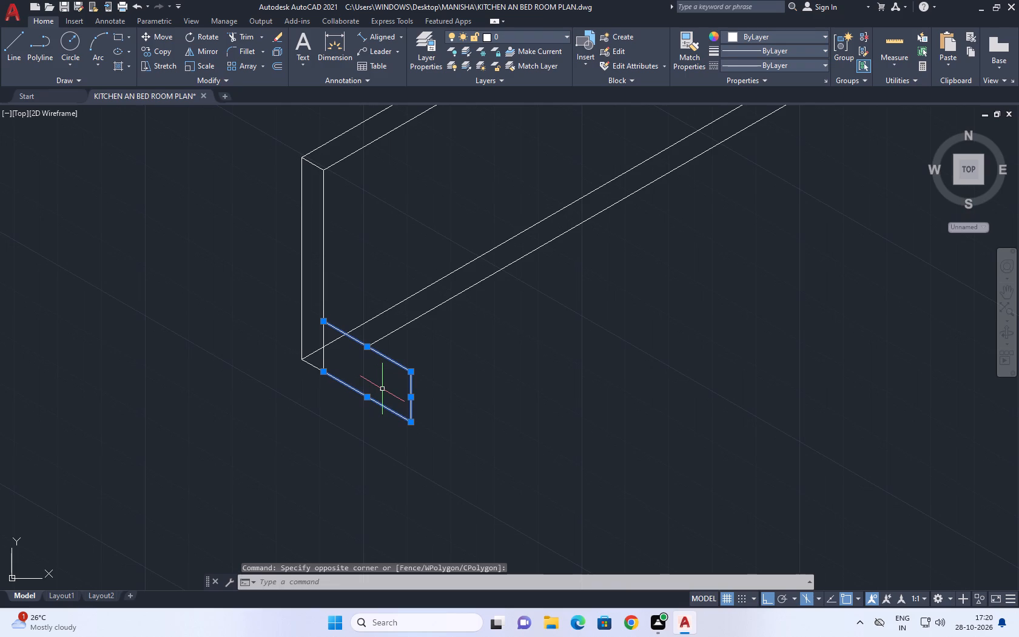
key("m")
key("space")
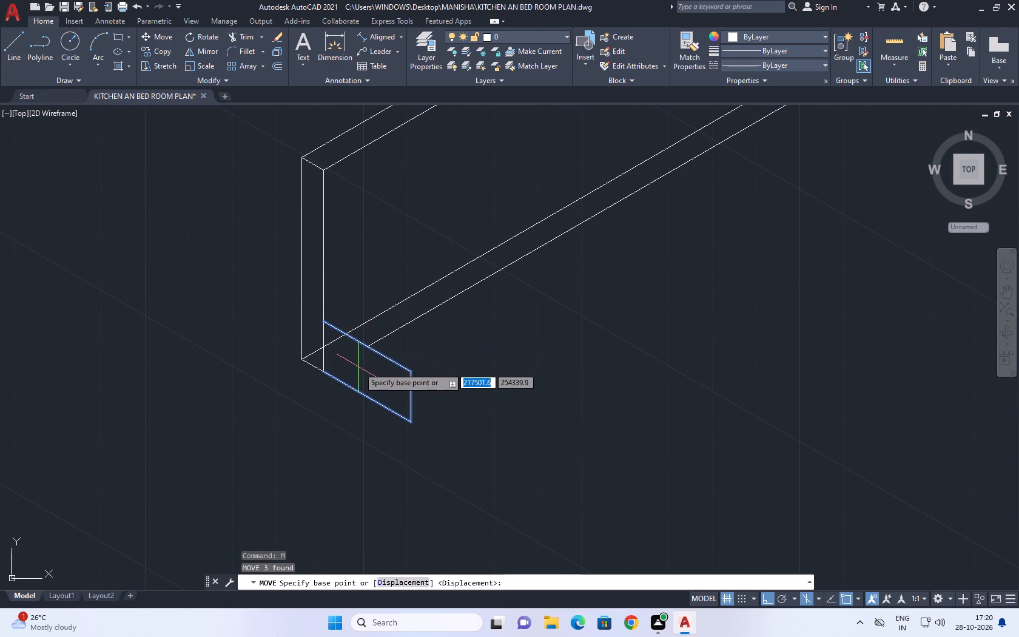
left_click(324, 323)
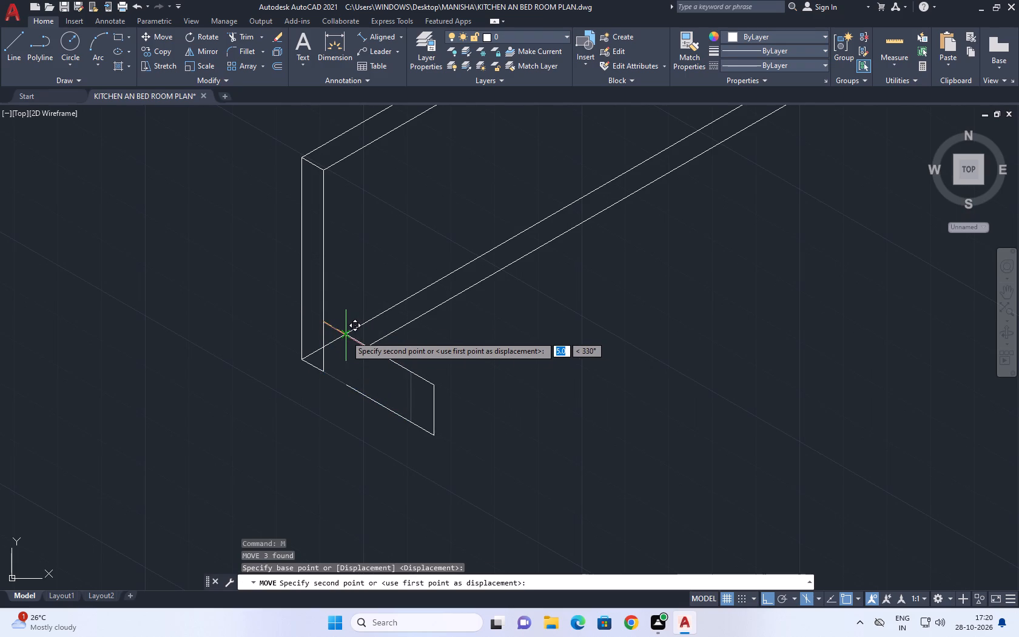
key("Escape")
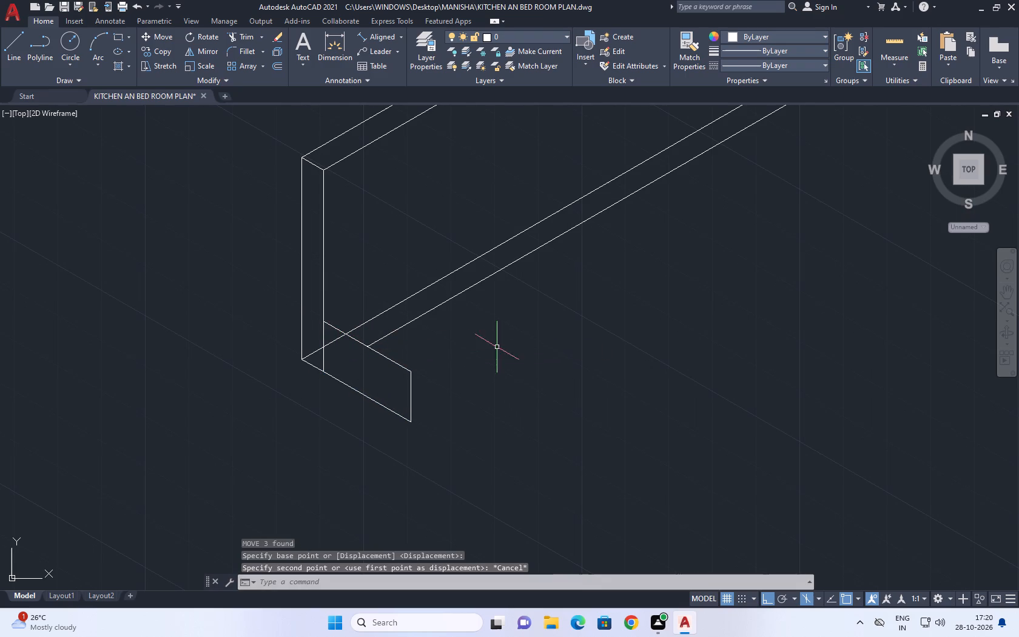
Draw a 40-long line at 30° from the end profile's top corner on the panel's inner vertical edge, as the base's back top edge.
middle_click_drag(494, 350, 426, 362)
key("l")
key("space")
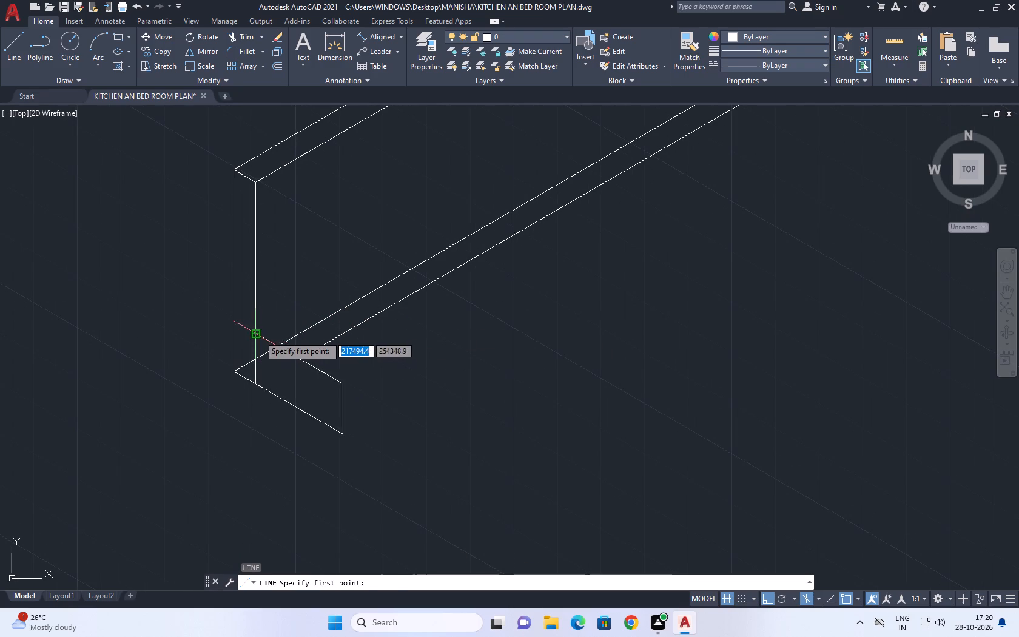
left_click(259, 335)
middle_click_drag(400, 244, 325, 306)
key("F5")
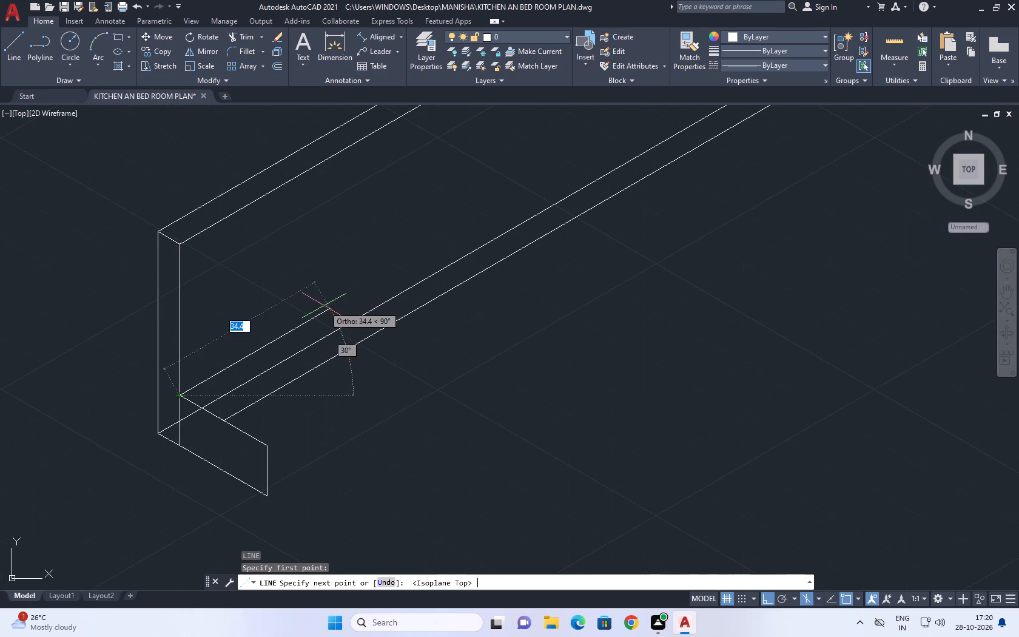
middle_click_drag(426, 260, 445, 233)
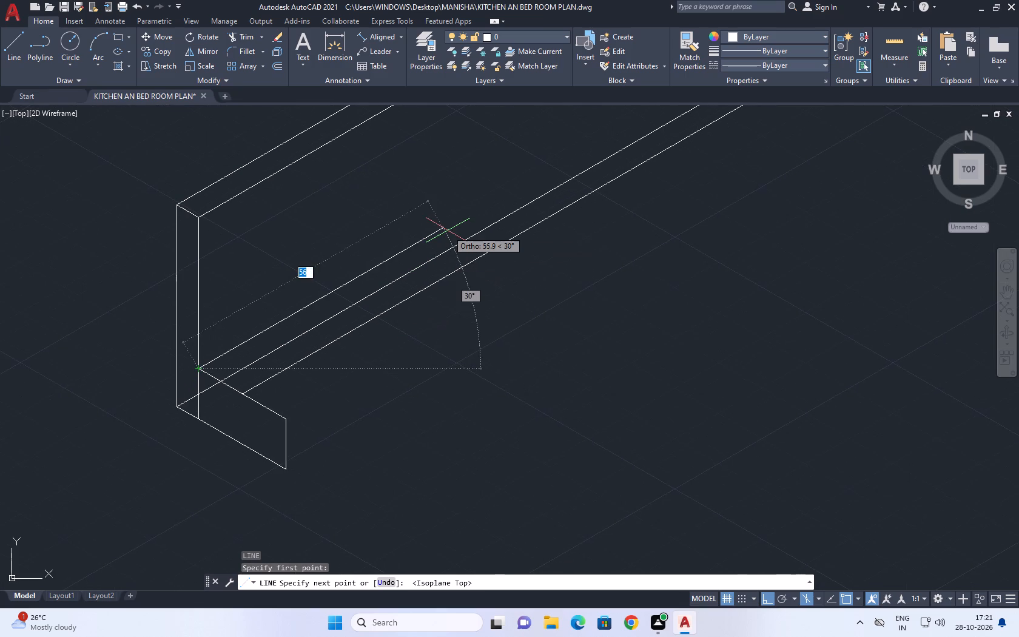
middle_click_drag(468, 215, 399, 237)
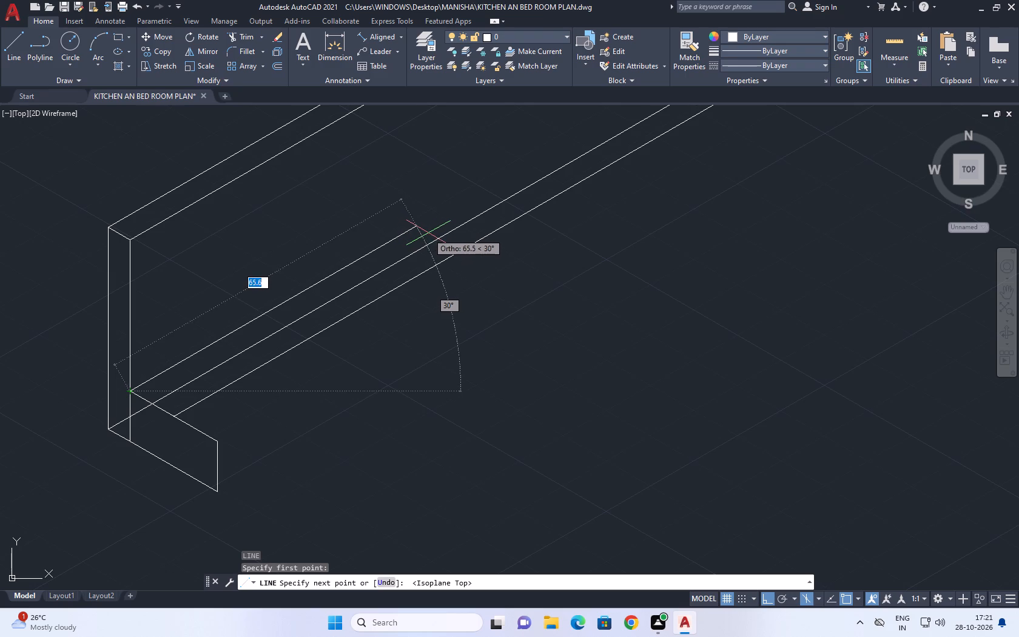
type("50")
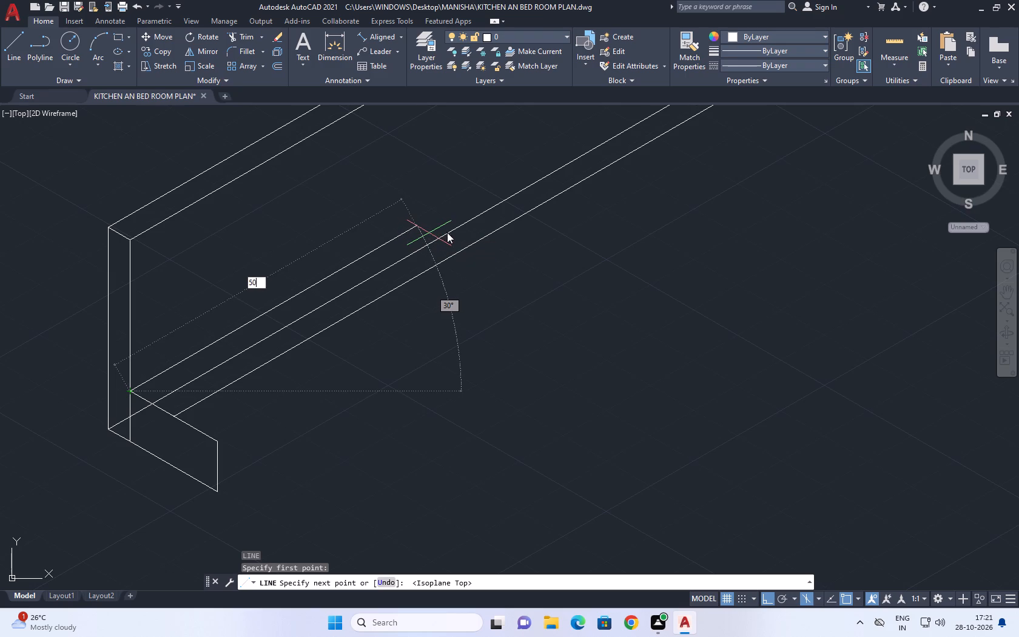
key("Return")
middle_click_drag(426, 340, 436, 328)
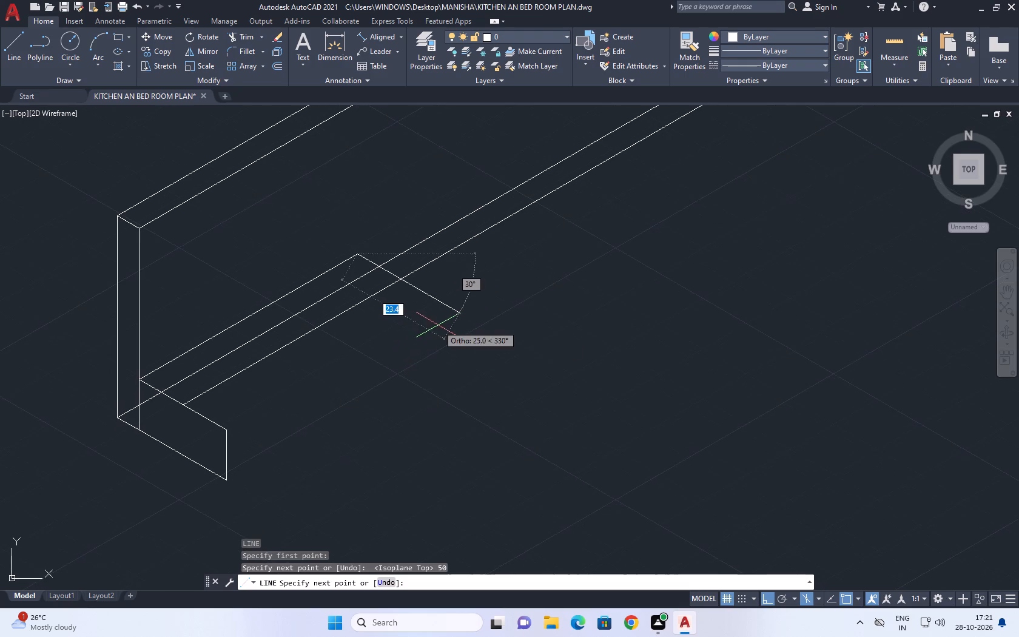
key("ctrl+z")
key("4")
key("0")
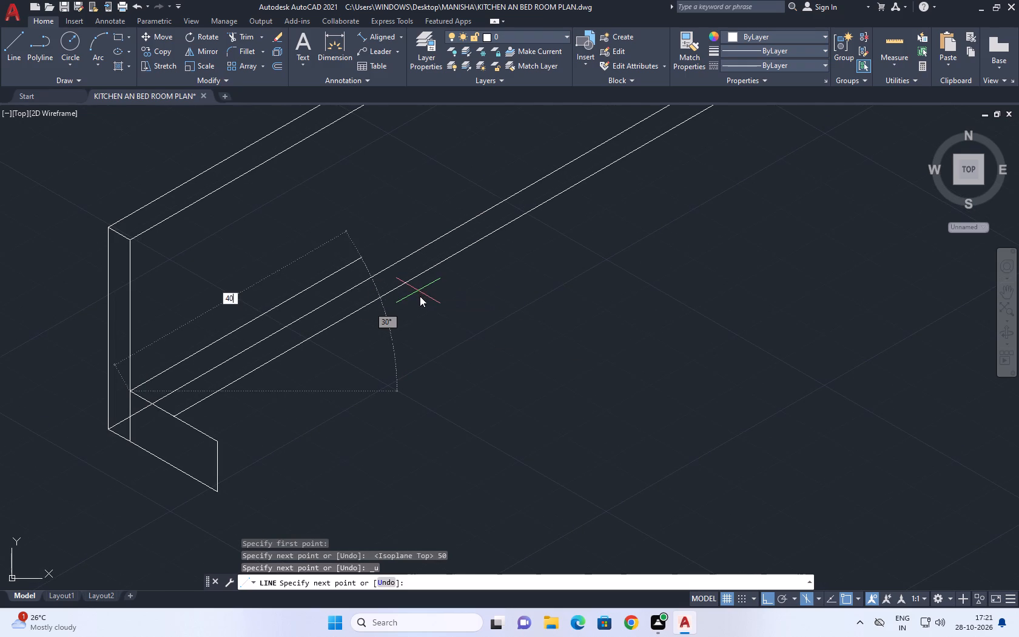
key("Return")
Draw the base's far top edge at 330° from the end of the 40-long line, slightly overlong for the base's 20 depth.
middle_click_drag(321, 353, 343, 285)
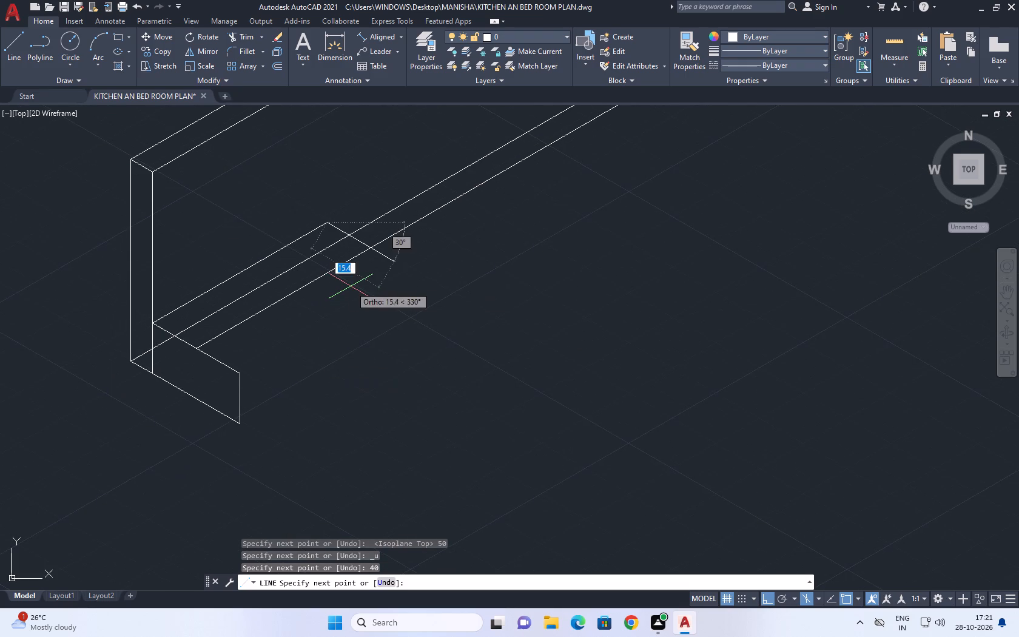
key("F5")
middle_click_drag(320, 315, 320, 315)
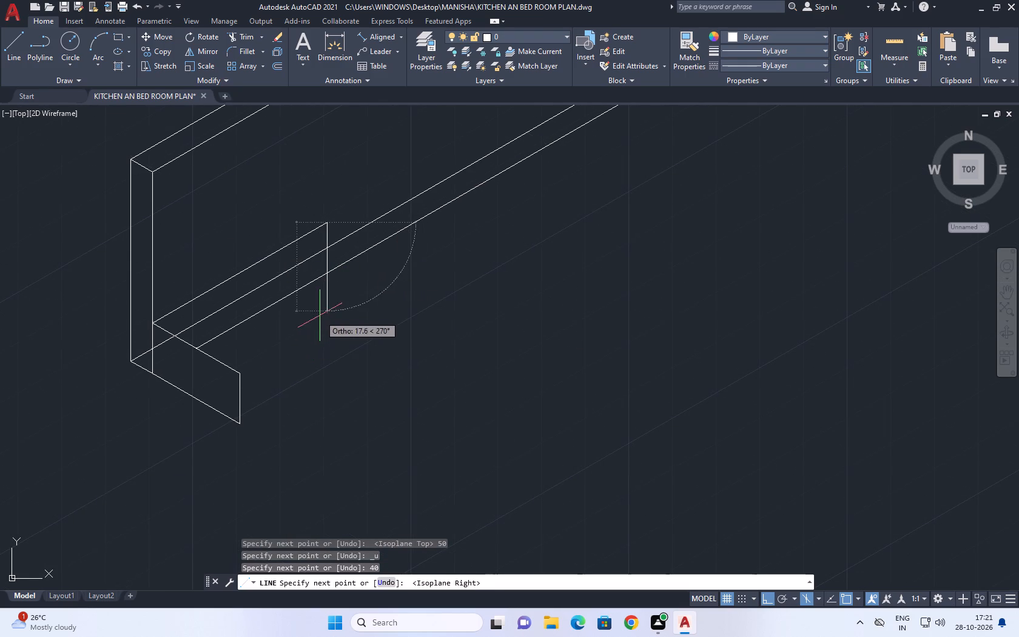
middle_click_drag(320, 315, 325, 332)
middle_click(340, 348)
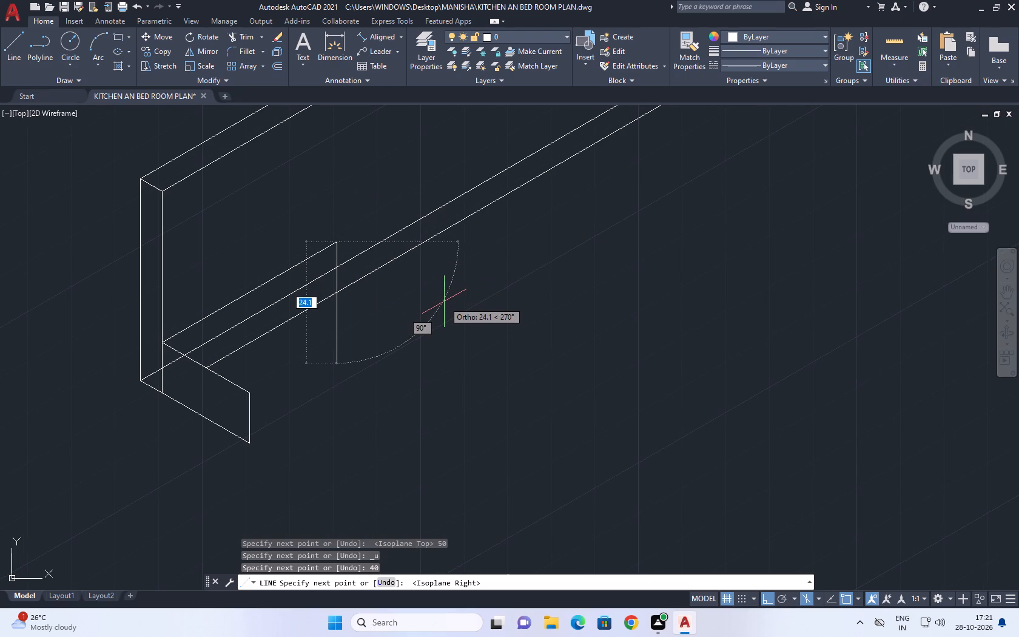
key("F5")
middle_click_drag(410, 319, 423, 319)
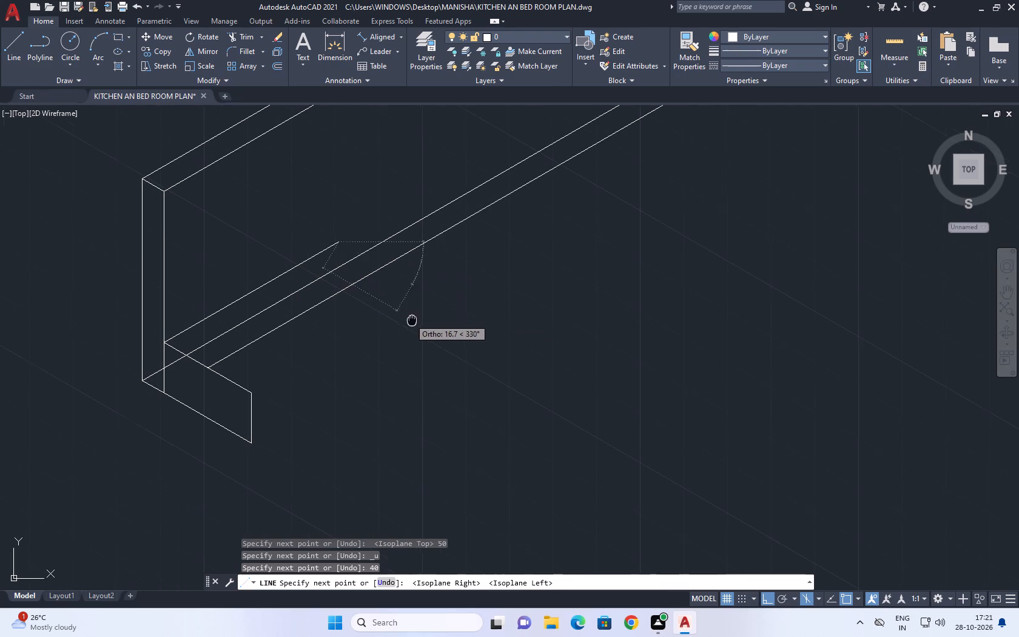
middle_click_drag(423, 319, 502, 319)
key("4")
key("0")
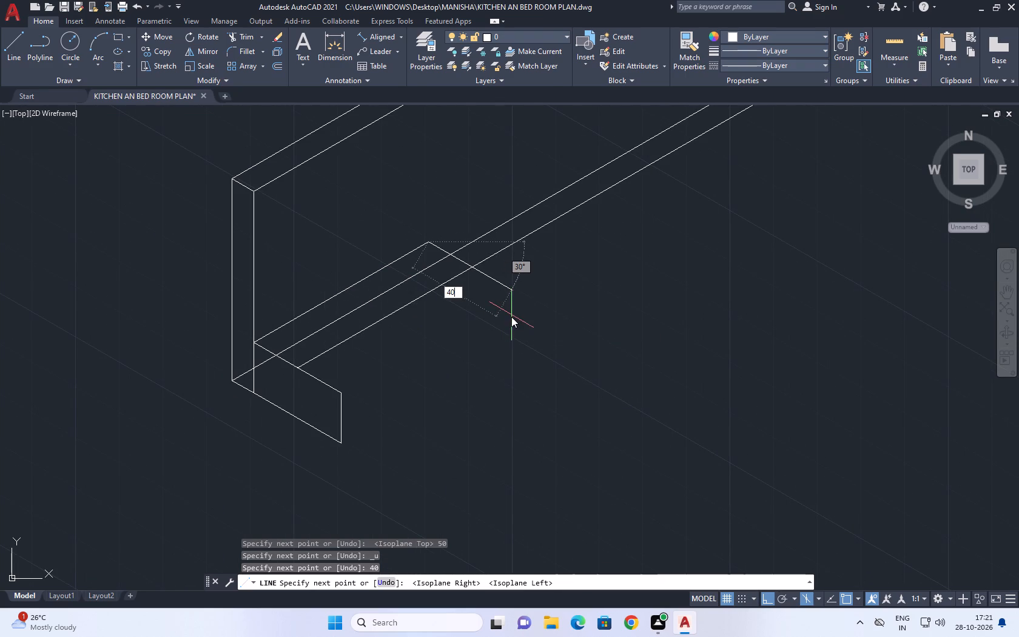
key("Return")
key("ctrl+z")
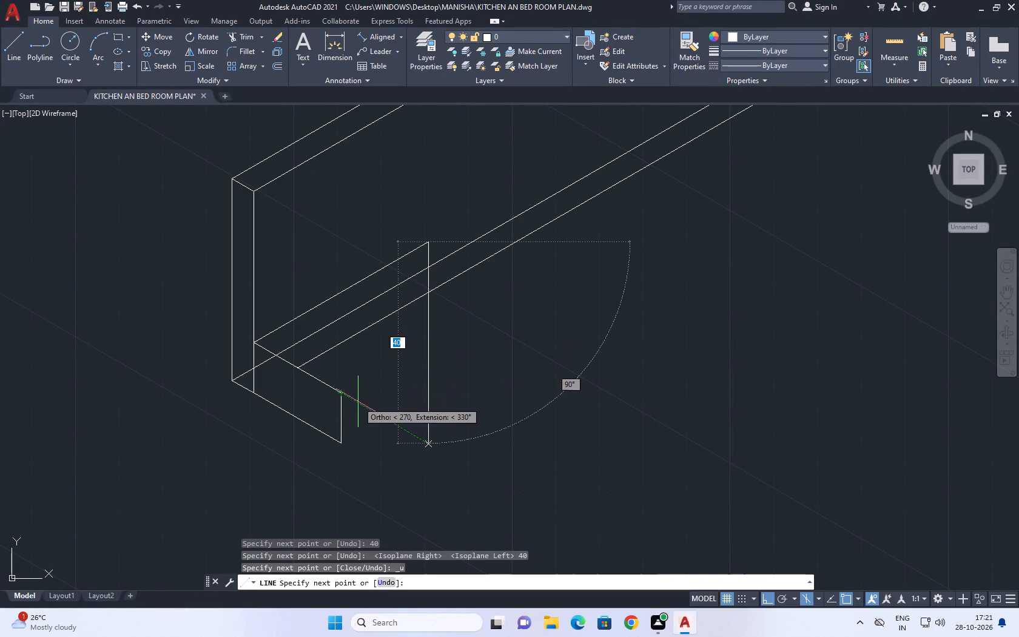
left_click(523, 308)
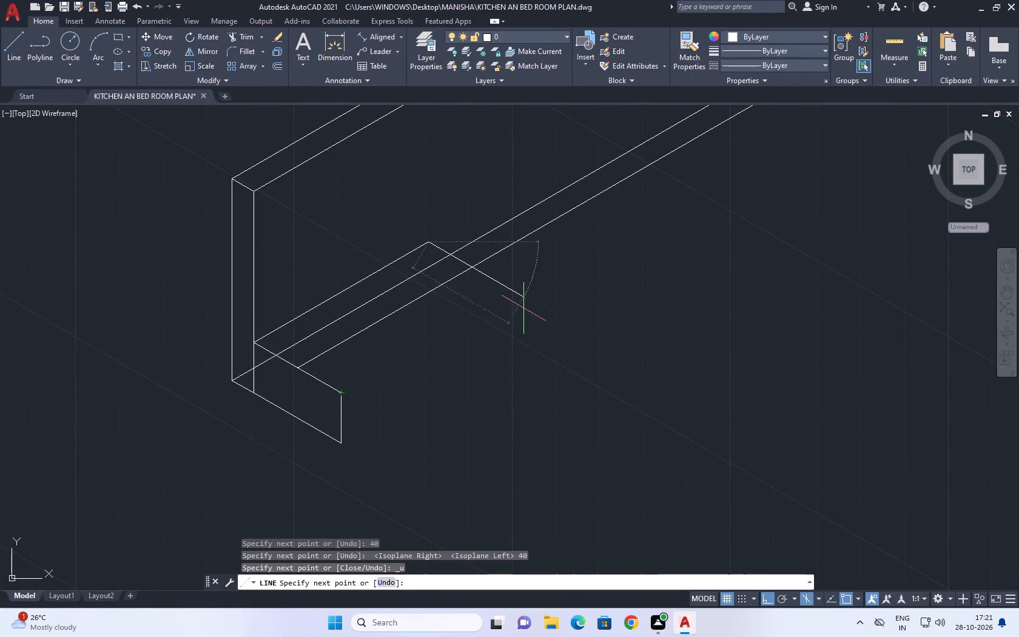
key("space")
Draw the base's front top edge at 30° from the end profile's outer top corner, running past the far top edge.
key("space")
left_click_drag(341, 391, 349, 391)
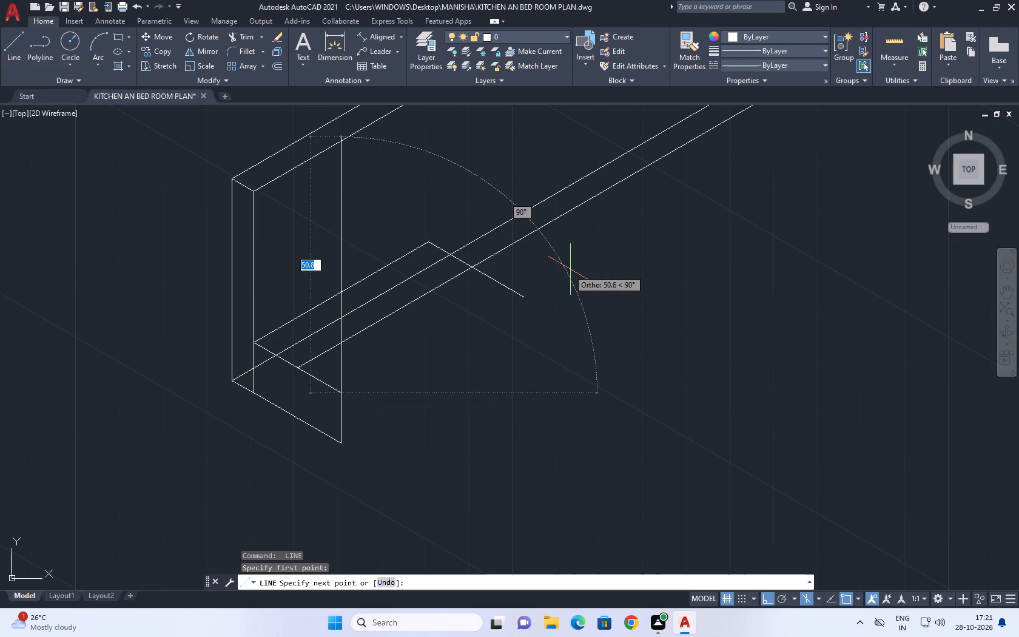
key("F5")
left_click(574, 270)
key("space")
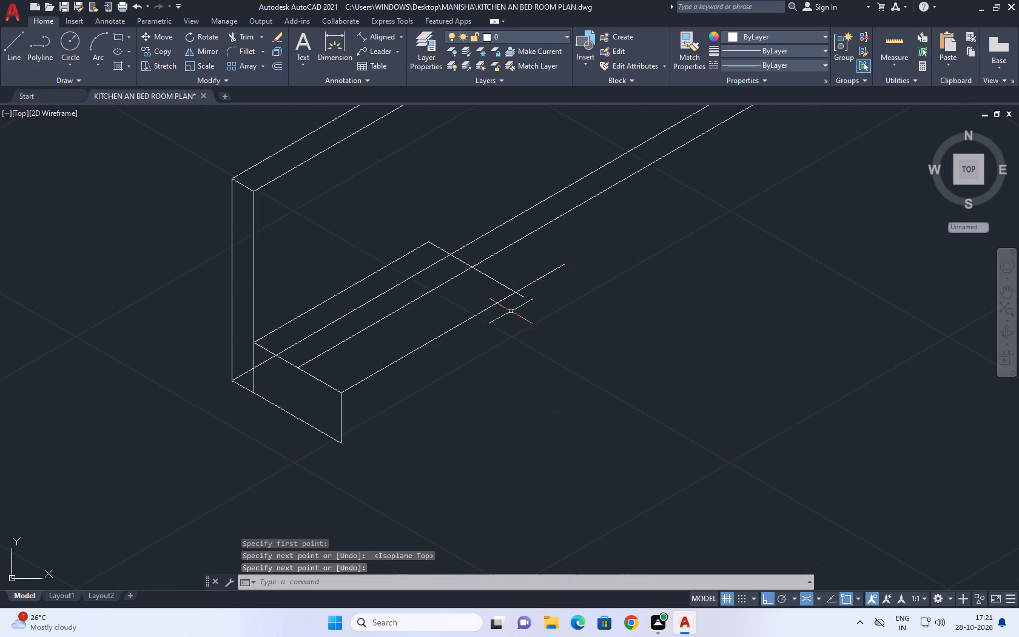
Trim both overhanging line ends where the base's front and far top edges cross.
type("TR")
key("space")
left_click(530, 278)
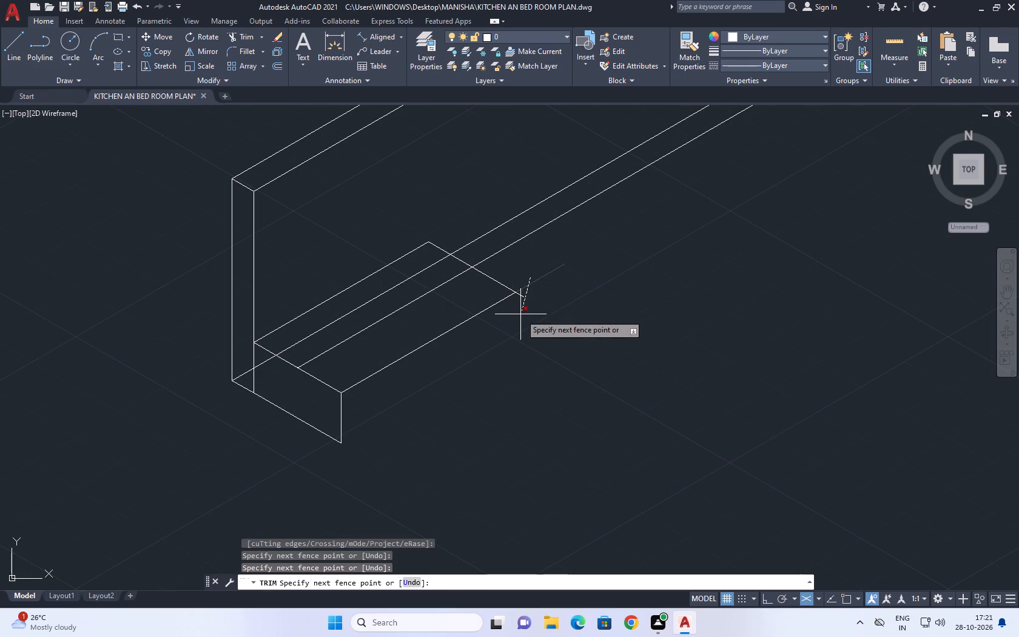
left_click(515, 306)
key("space")
Draw the base's far vertical edge 10 down from its front top corner, continuing with the front bottom edge back to the end profile.
middle_click_drag(499, 314, 515, 291)
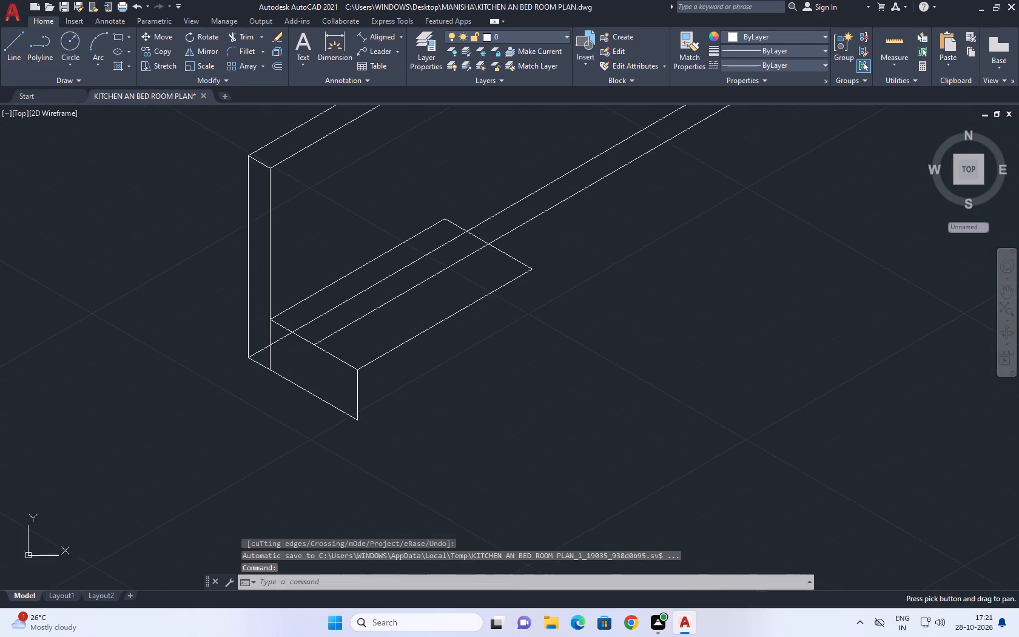
type("L")
key("space")
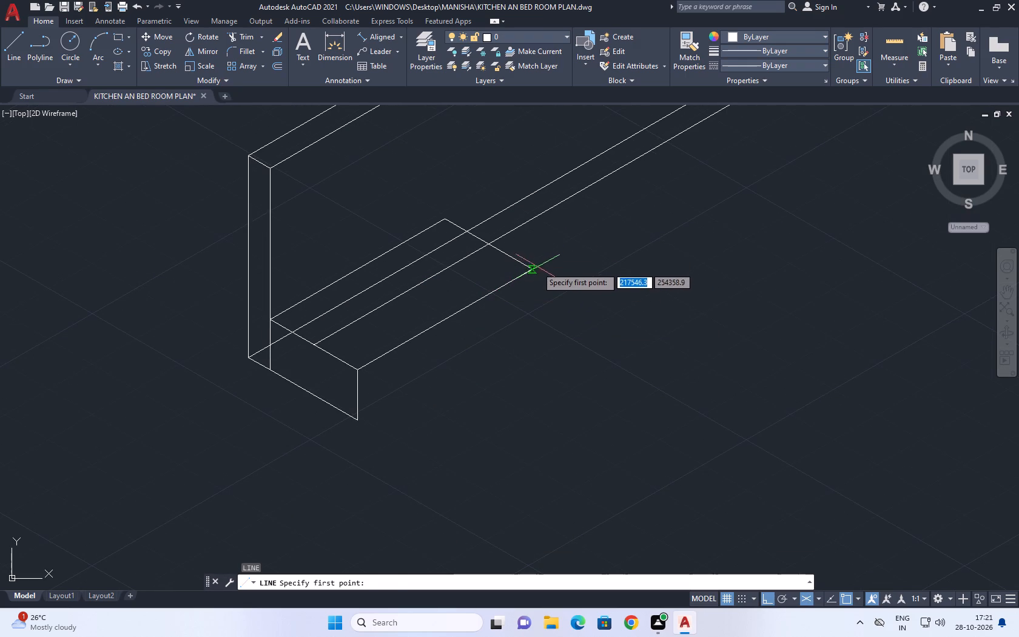
left_click(532, 268)
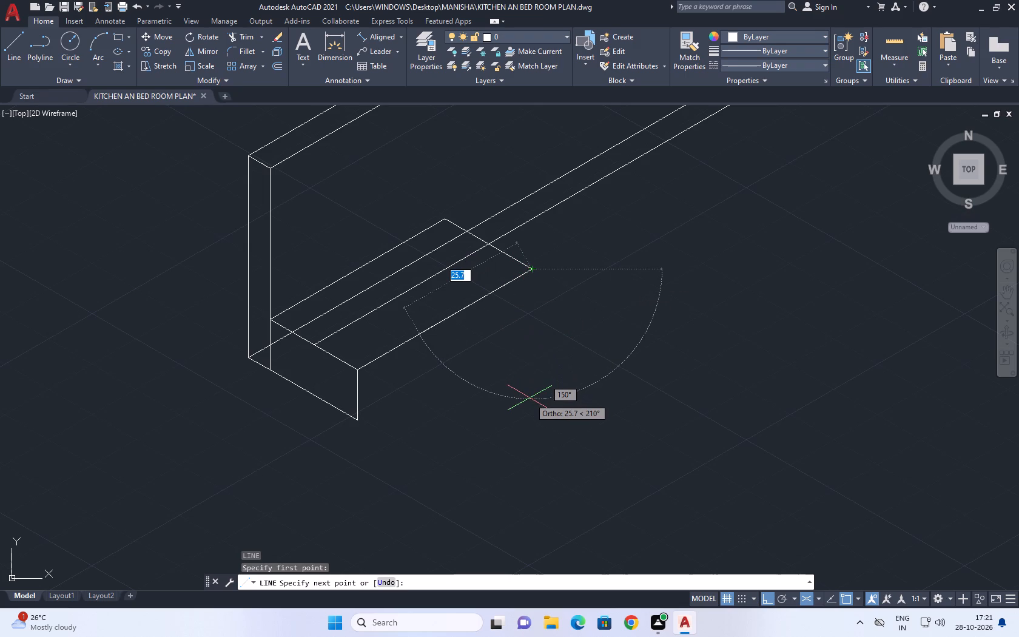
key("F5")
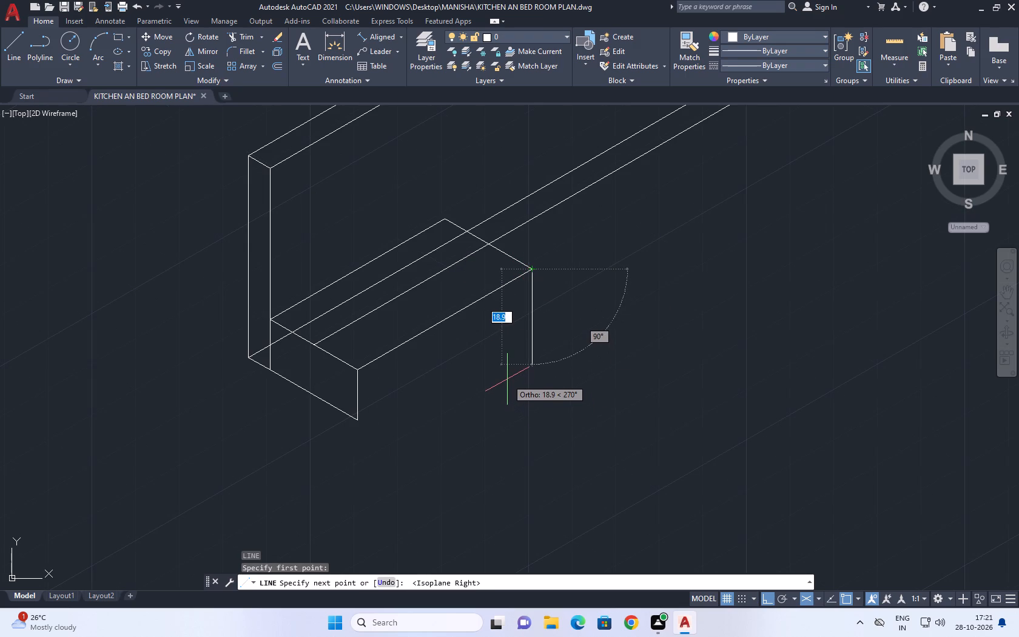
key("1")
key("0")
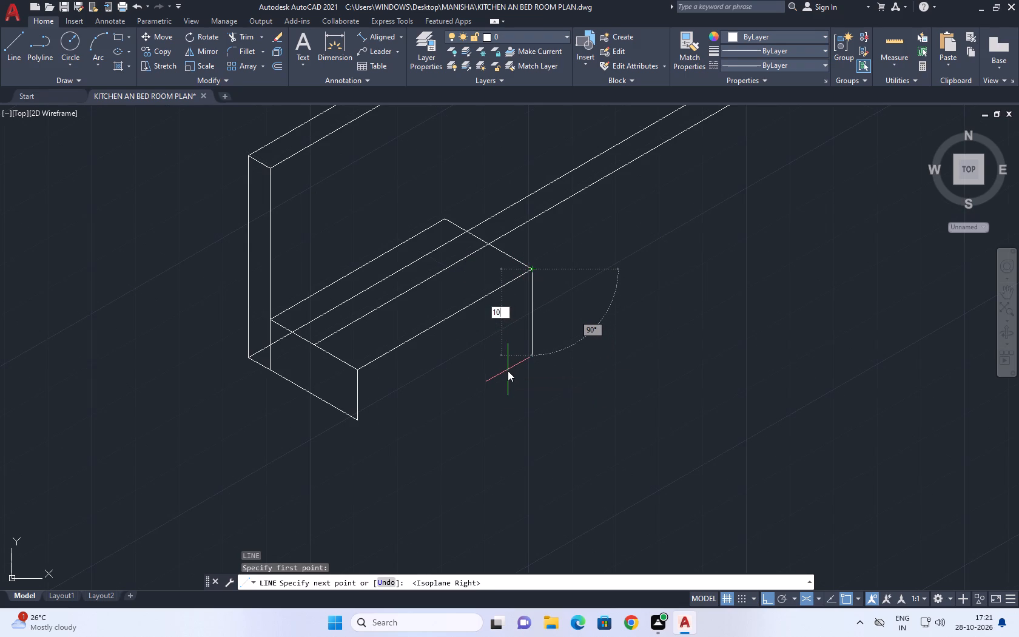
key("Return")
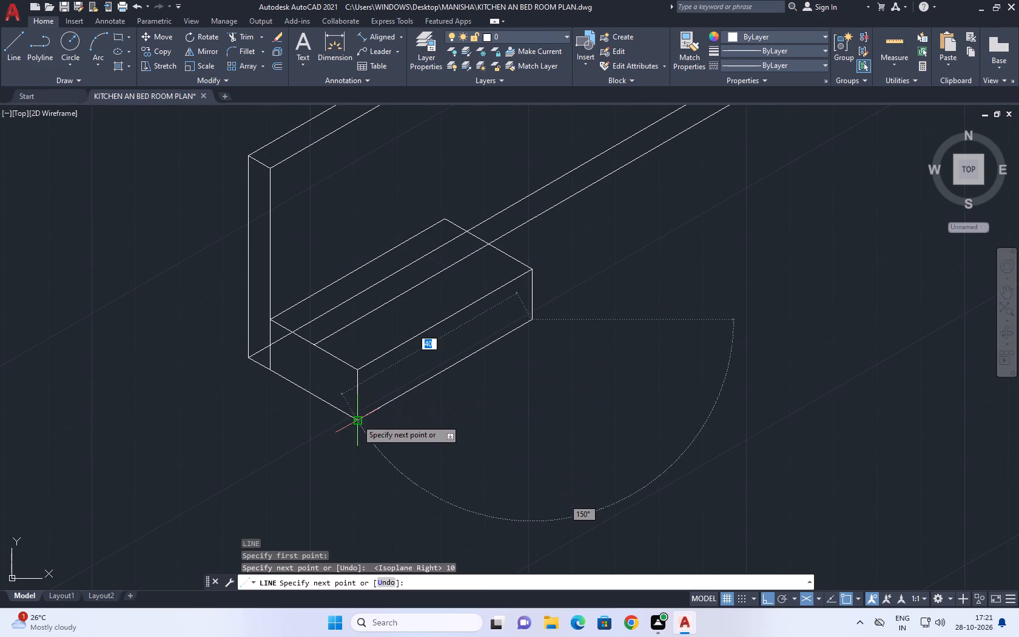
left_click(356, 419)
key("space")
Trim the portions of the panel's two bottom edges that cross the base's top and end faces.
middle_click_drag(376, 281, 400, 291)
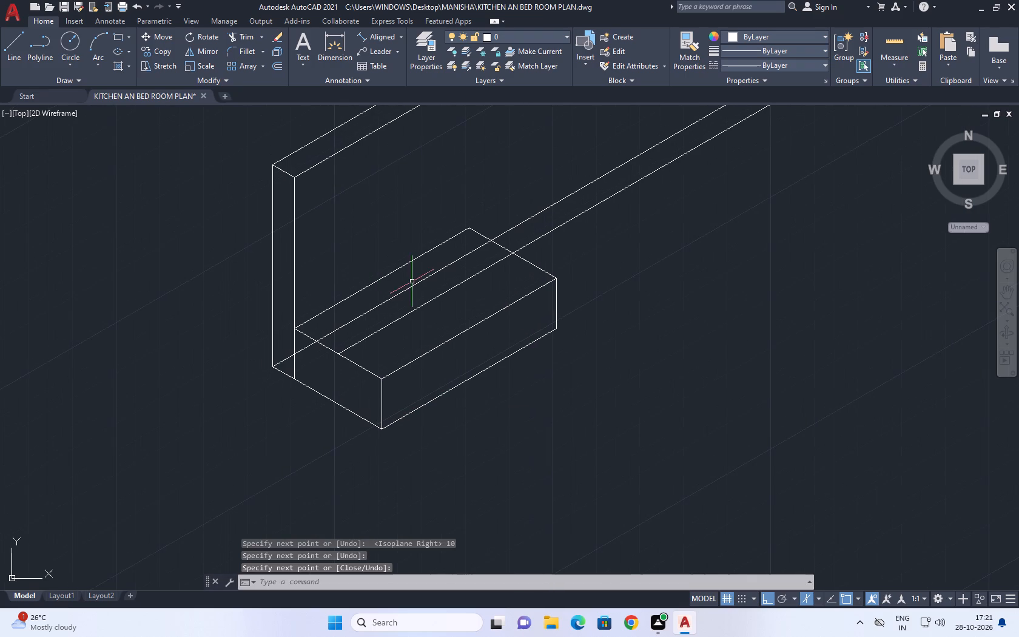
type("TR")
key("space")
left_click(428, 311)
left_click(386, 288)
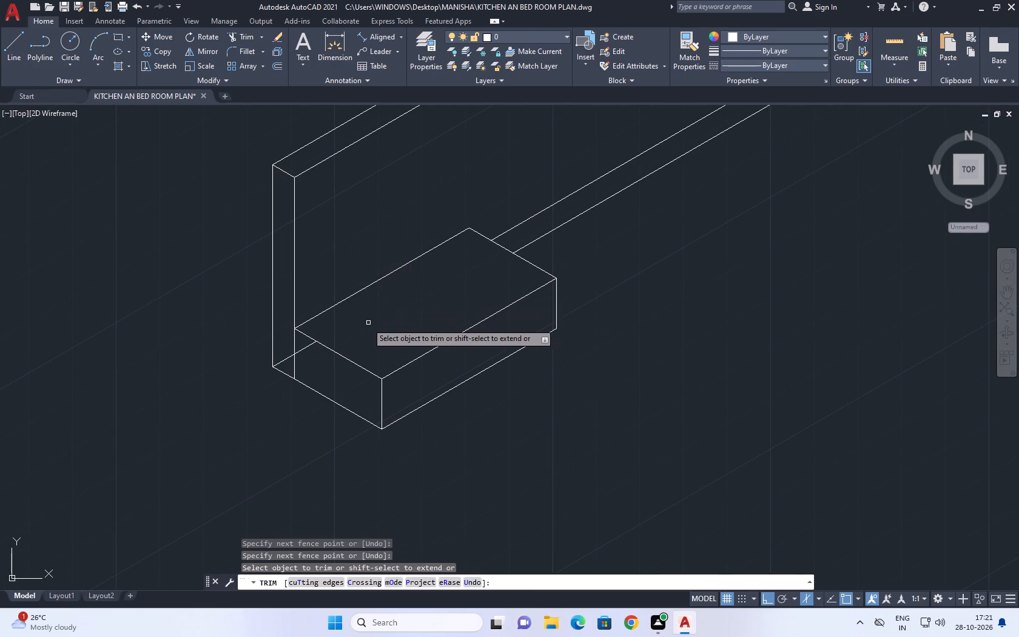
scroll(404, 317, "down", 2)
scroll(369, 331, "up", 2)
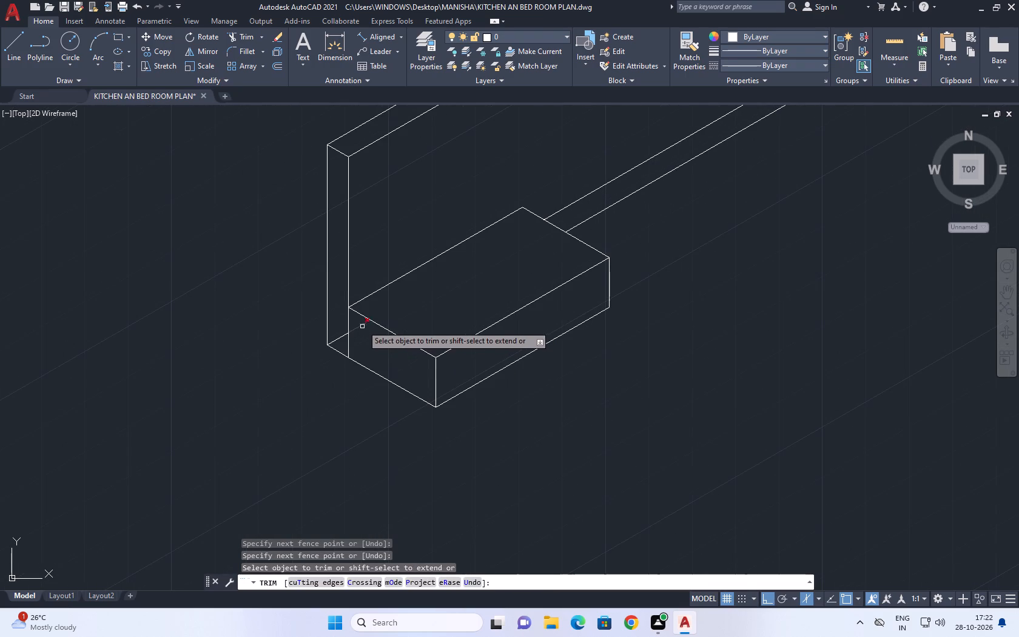
left_click(362, 323)
key("Escape")
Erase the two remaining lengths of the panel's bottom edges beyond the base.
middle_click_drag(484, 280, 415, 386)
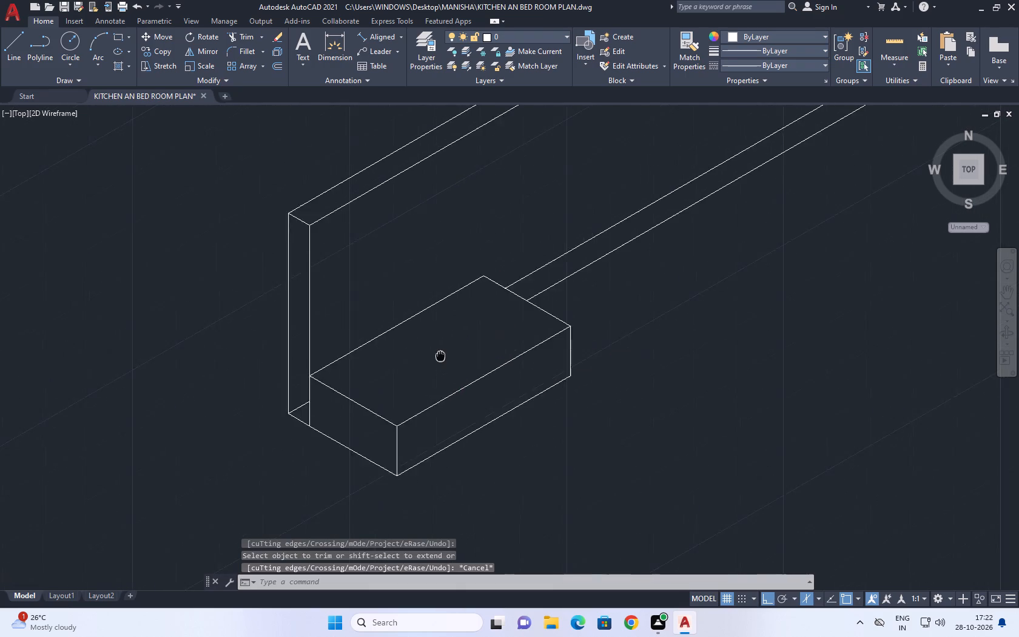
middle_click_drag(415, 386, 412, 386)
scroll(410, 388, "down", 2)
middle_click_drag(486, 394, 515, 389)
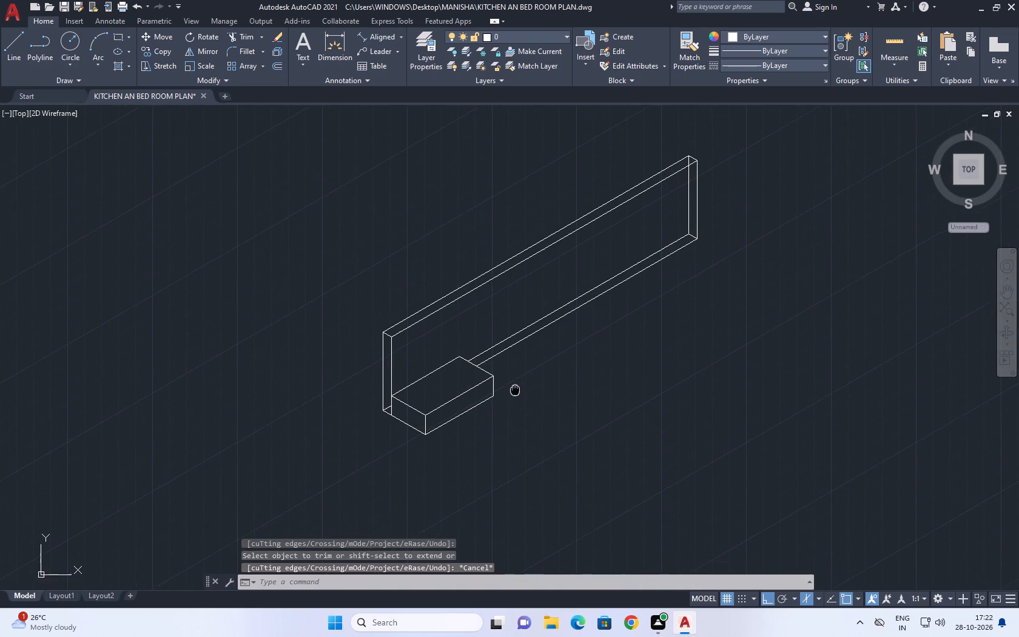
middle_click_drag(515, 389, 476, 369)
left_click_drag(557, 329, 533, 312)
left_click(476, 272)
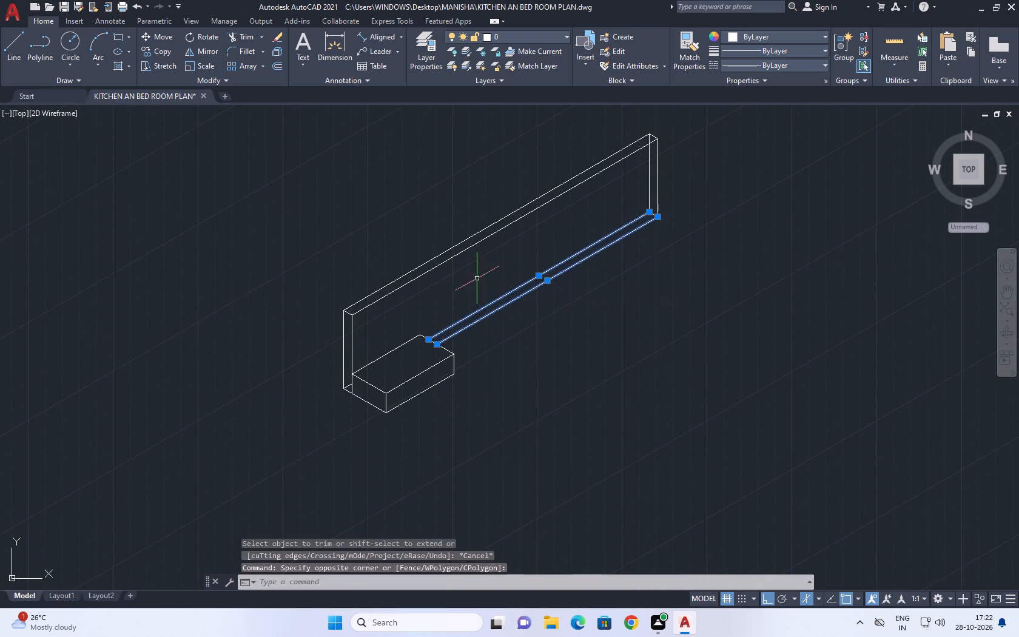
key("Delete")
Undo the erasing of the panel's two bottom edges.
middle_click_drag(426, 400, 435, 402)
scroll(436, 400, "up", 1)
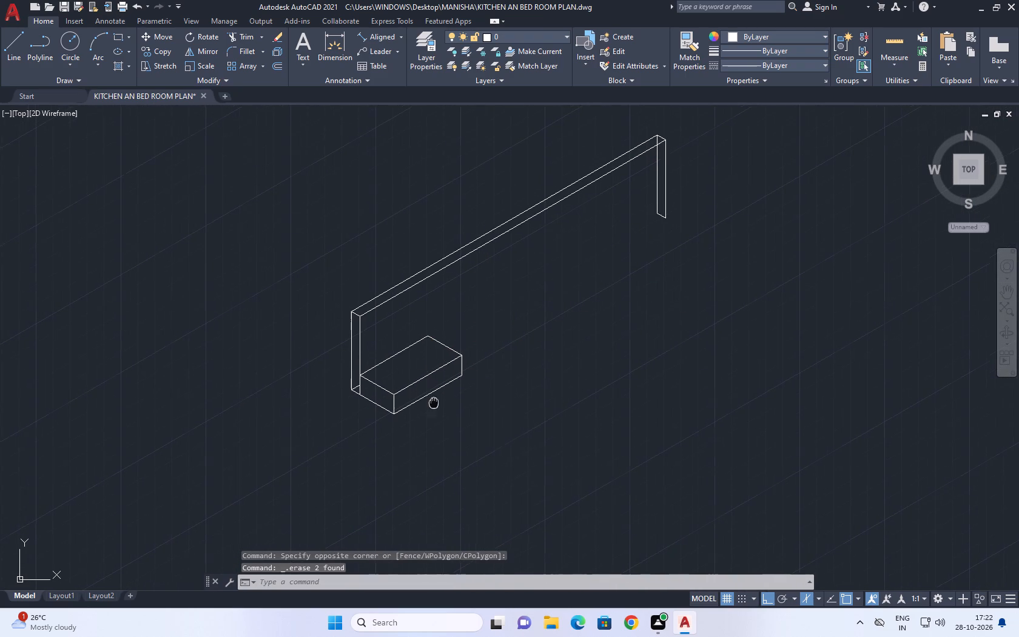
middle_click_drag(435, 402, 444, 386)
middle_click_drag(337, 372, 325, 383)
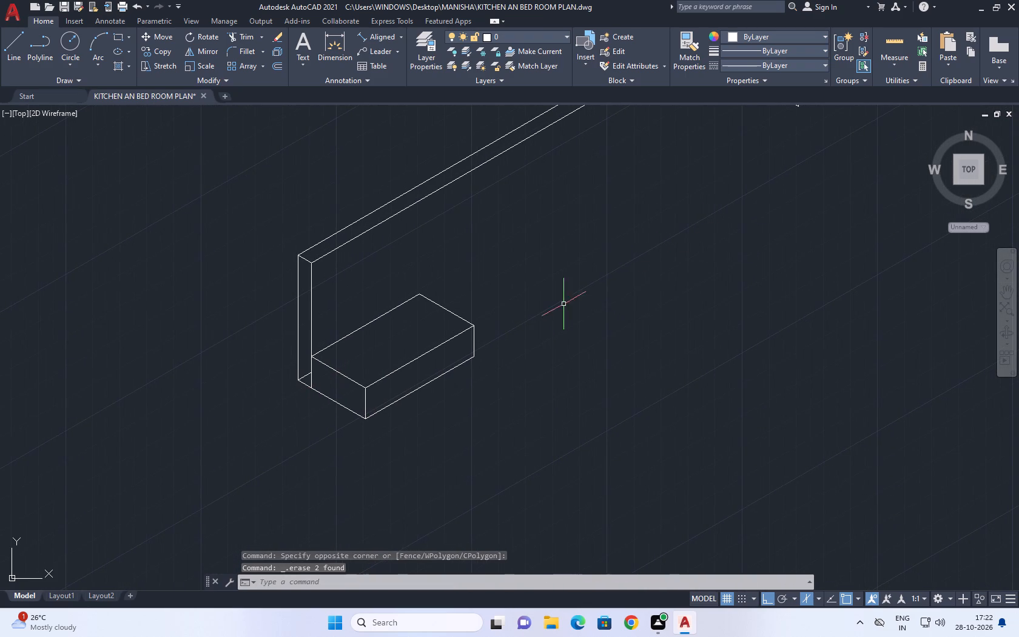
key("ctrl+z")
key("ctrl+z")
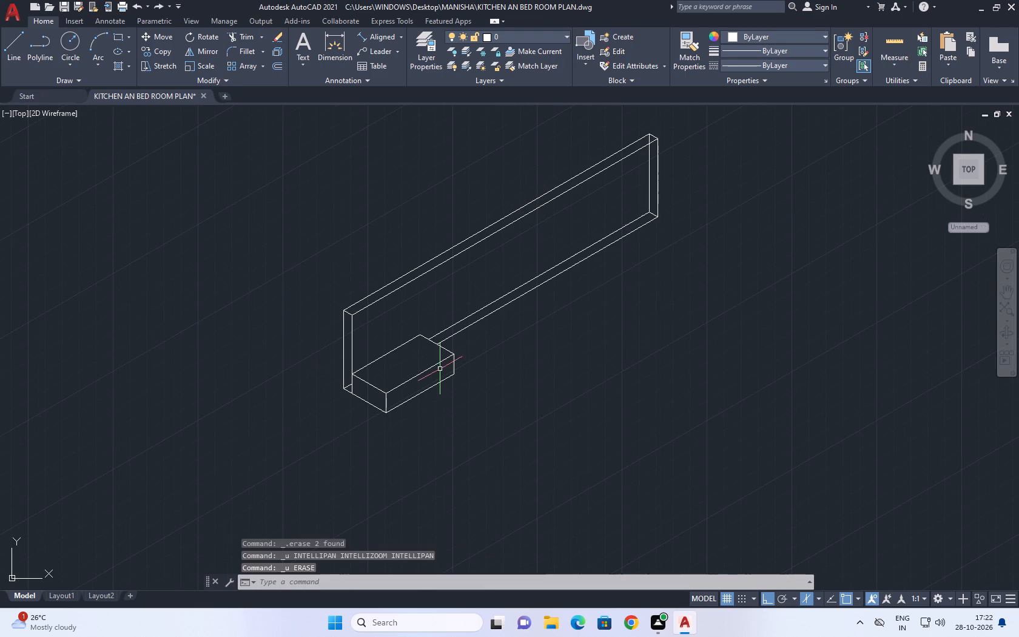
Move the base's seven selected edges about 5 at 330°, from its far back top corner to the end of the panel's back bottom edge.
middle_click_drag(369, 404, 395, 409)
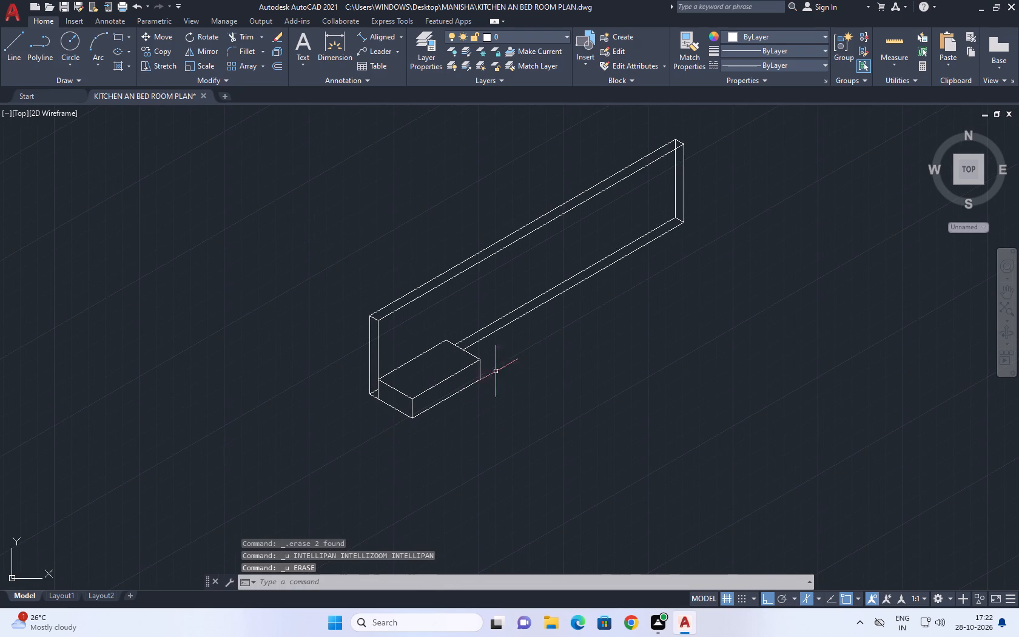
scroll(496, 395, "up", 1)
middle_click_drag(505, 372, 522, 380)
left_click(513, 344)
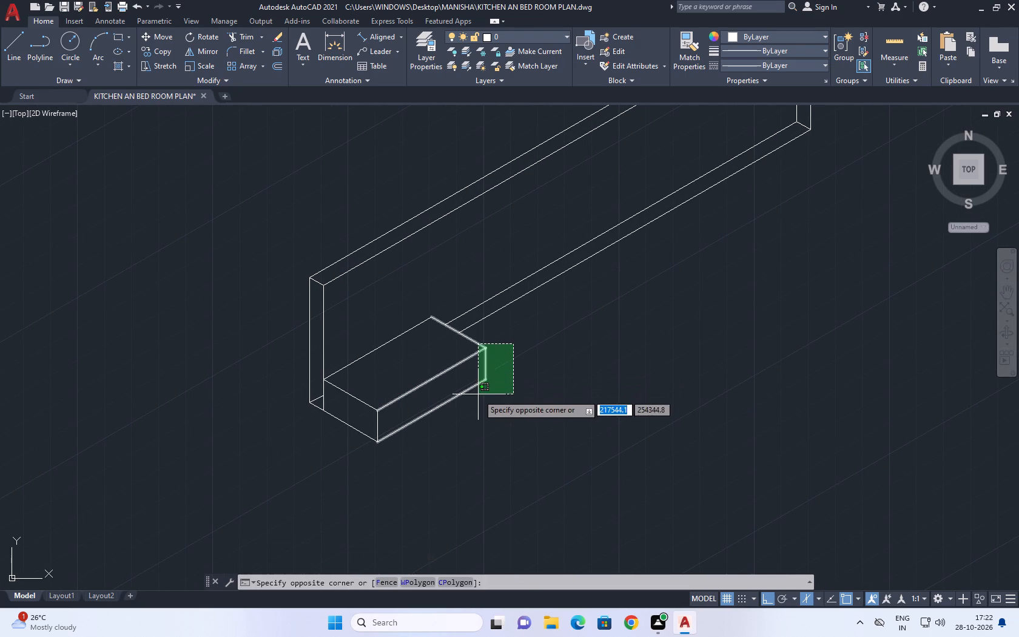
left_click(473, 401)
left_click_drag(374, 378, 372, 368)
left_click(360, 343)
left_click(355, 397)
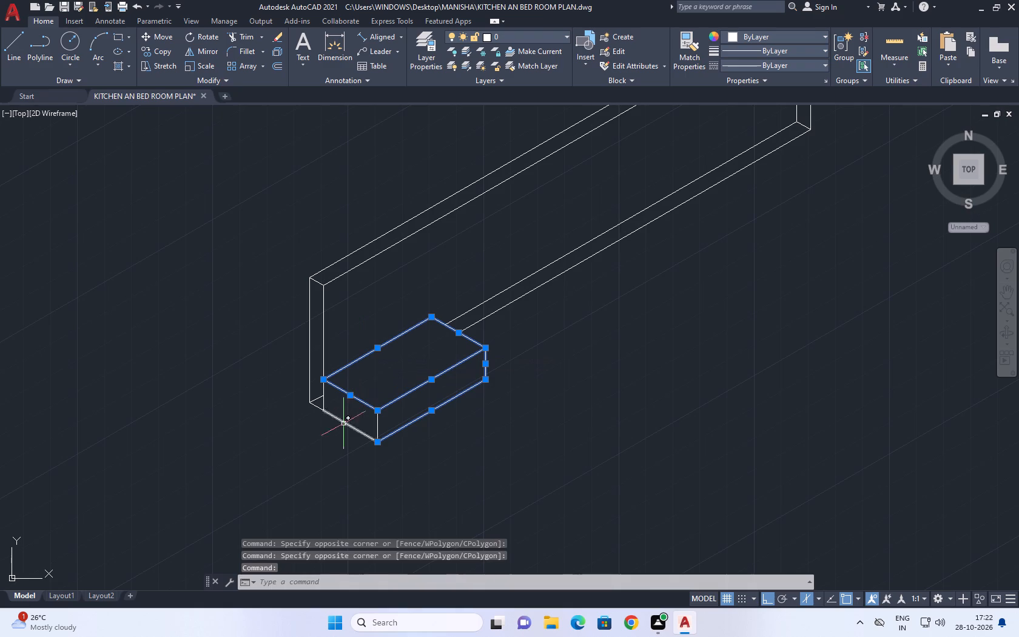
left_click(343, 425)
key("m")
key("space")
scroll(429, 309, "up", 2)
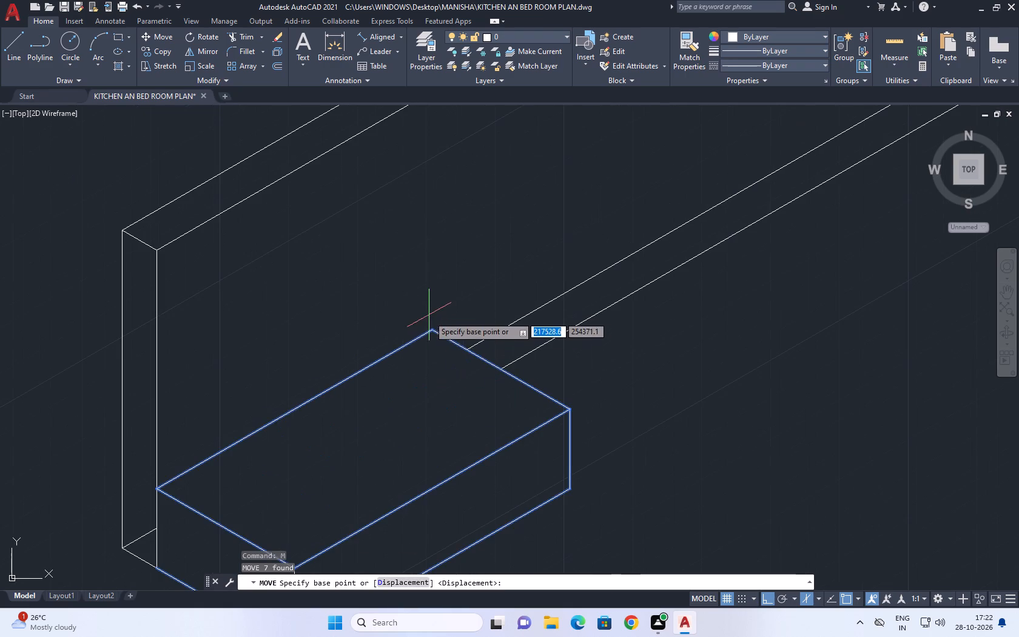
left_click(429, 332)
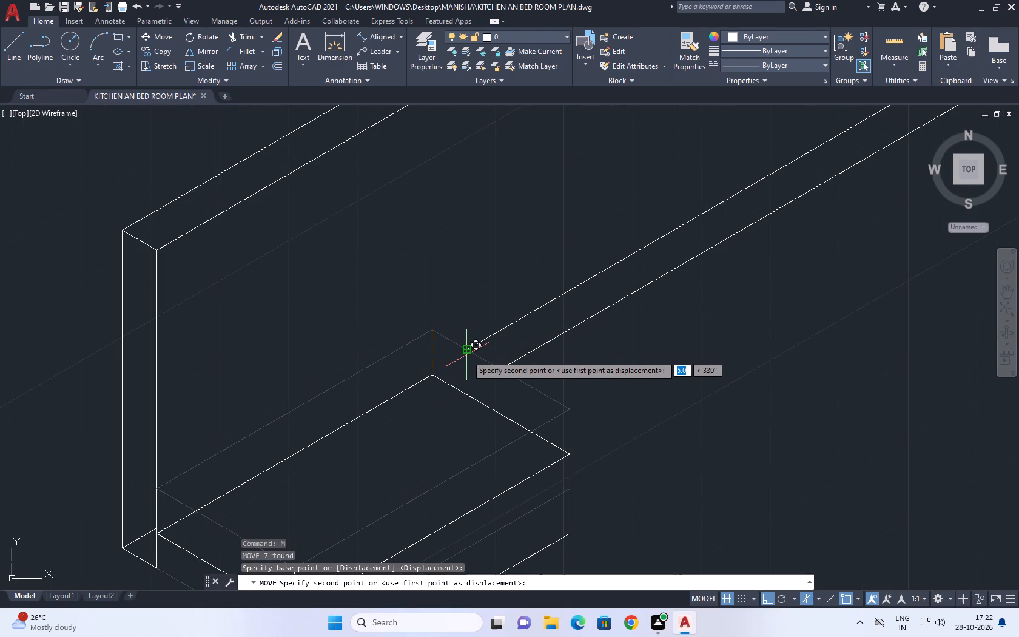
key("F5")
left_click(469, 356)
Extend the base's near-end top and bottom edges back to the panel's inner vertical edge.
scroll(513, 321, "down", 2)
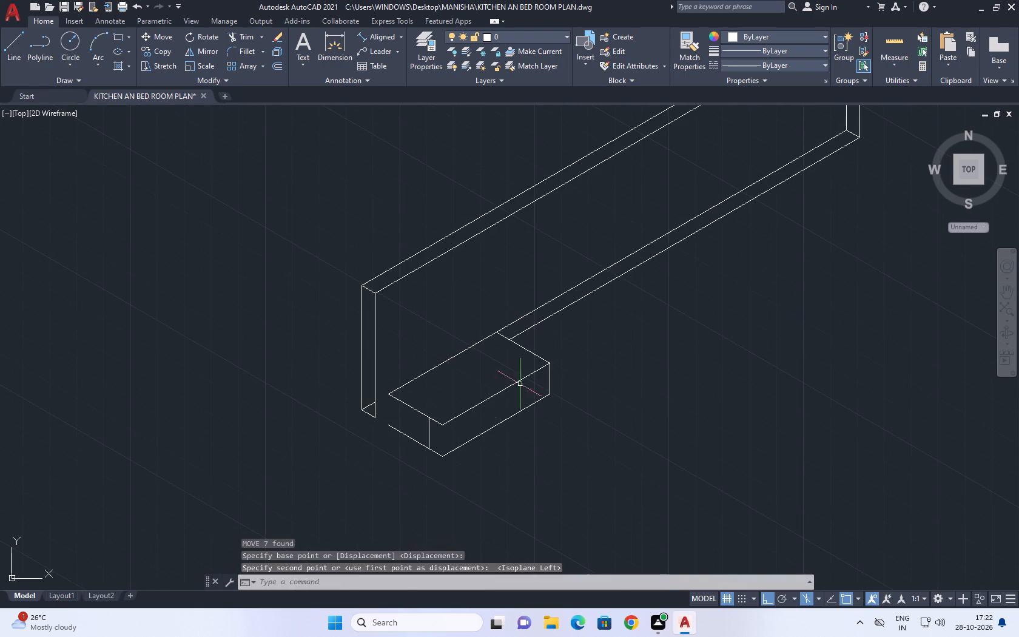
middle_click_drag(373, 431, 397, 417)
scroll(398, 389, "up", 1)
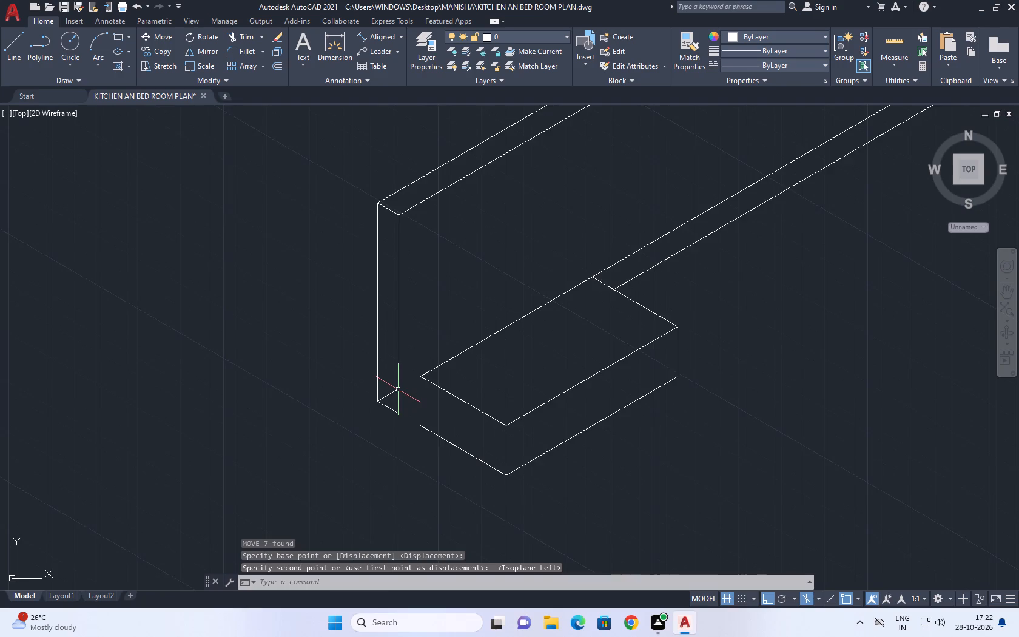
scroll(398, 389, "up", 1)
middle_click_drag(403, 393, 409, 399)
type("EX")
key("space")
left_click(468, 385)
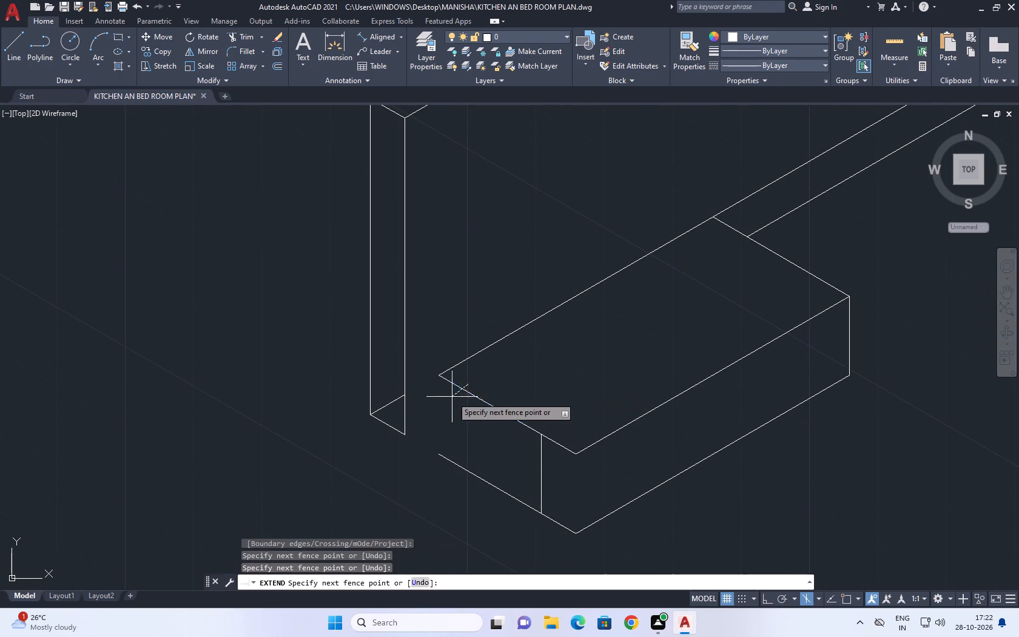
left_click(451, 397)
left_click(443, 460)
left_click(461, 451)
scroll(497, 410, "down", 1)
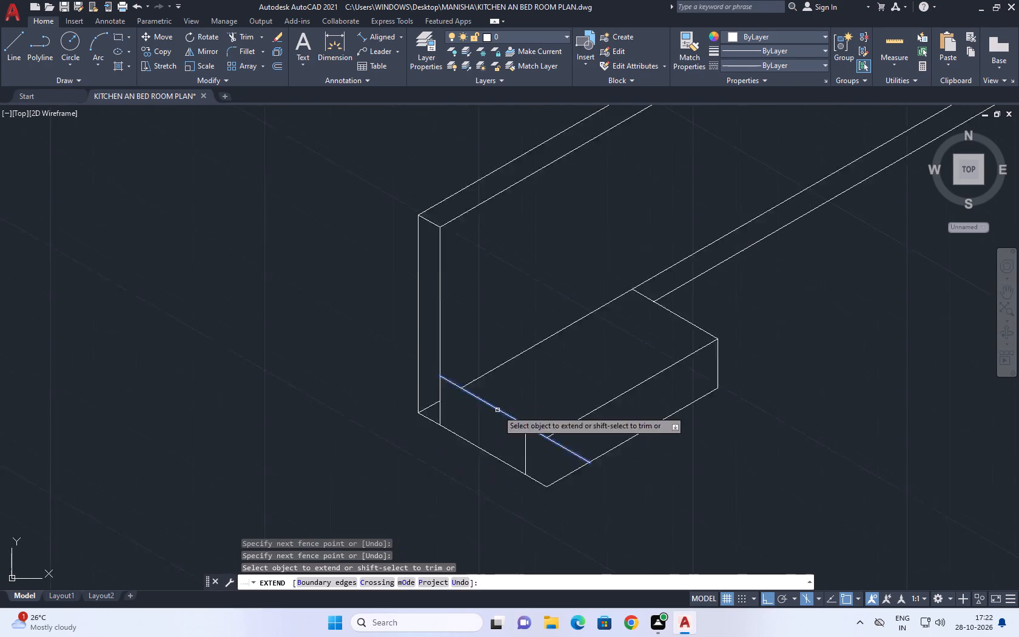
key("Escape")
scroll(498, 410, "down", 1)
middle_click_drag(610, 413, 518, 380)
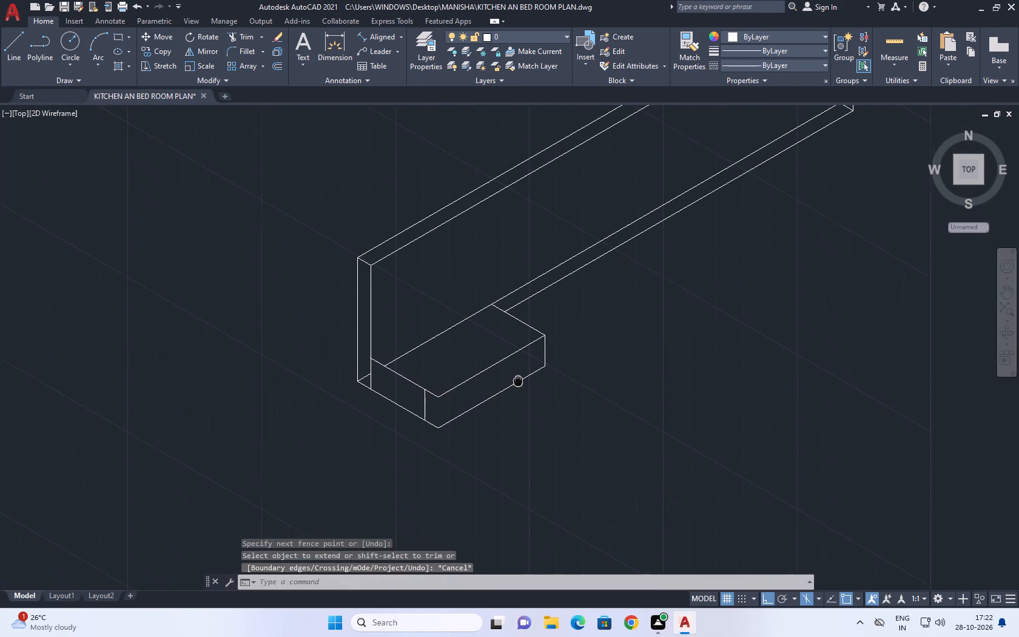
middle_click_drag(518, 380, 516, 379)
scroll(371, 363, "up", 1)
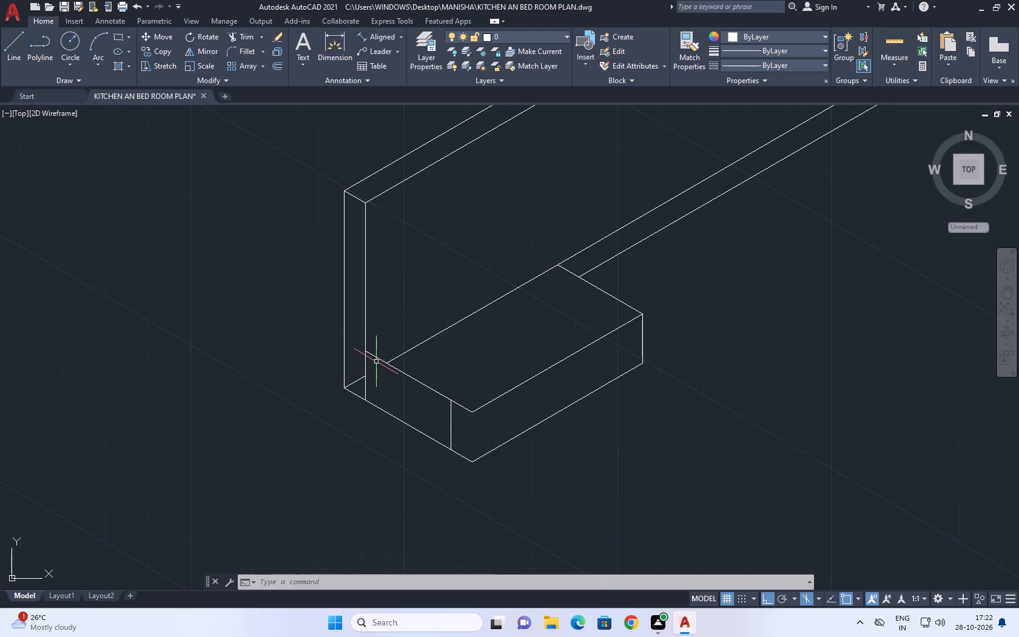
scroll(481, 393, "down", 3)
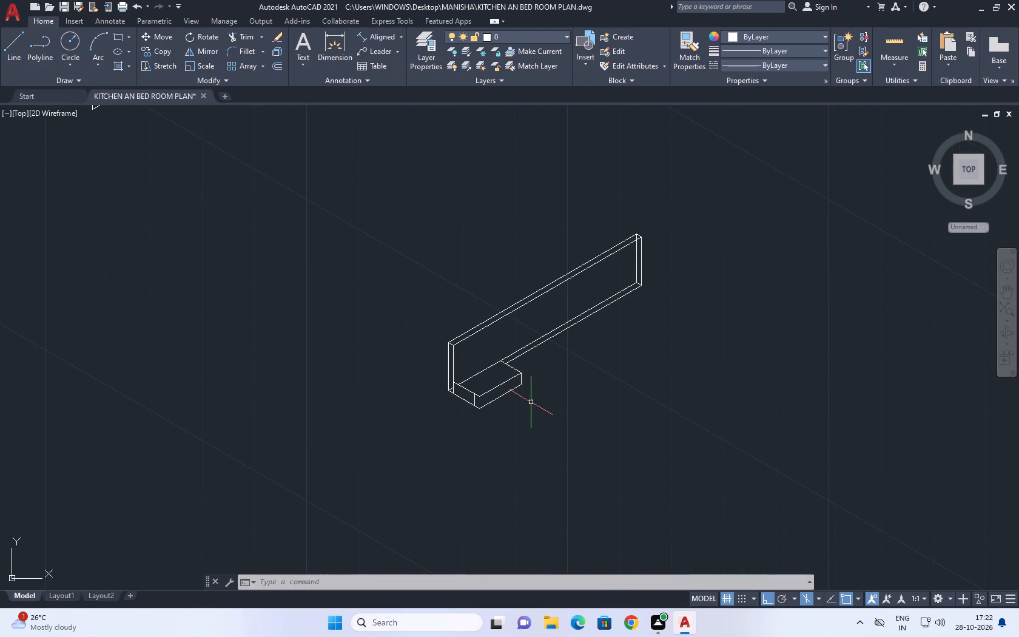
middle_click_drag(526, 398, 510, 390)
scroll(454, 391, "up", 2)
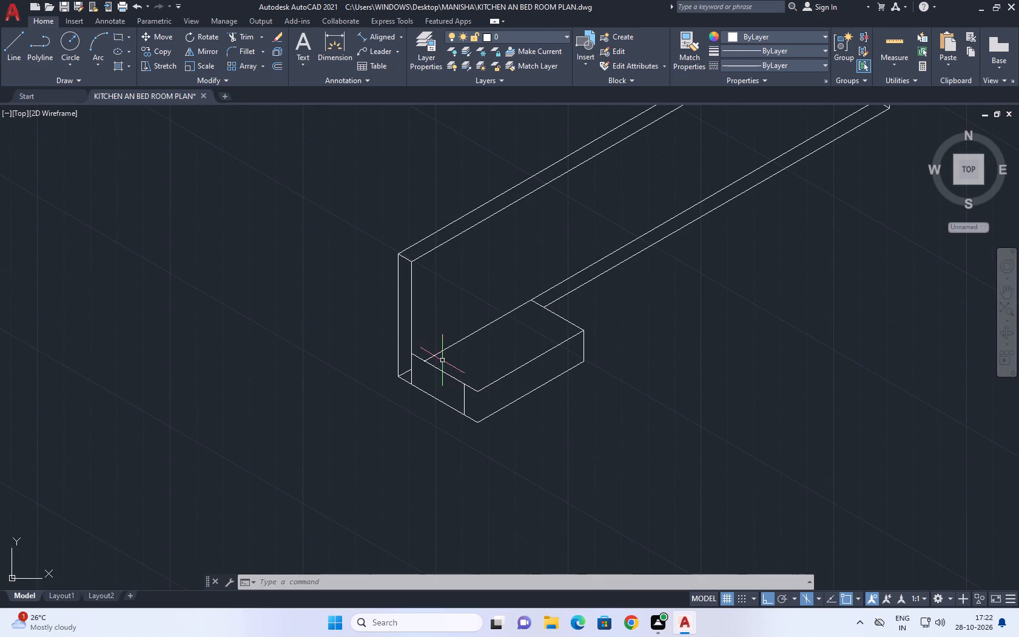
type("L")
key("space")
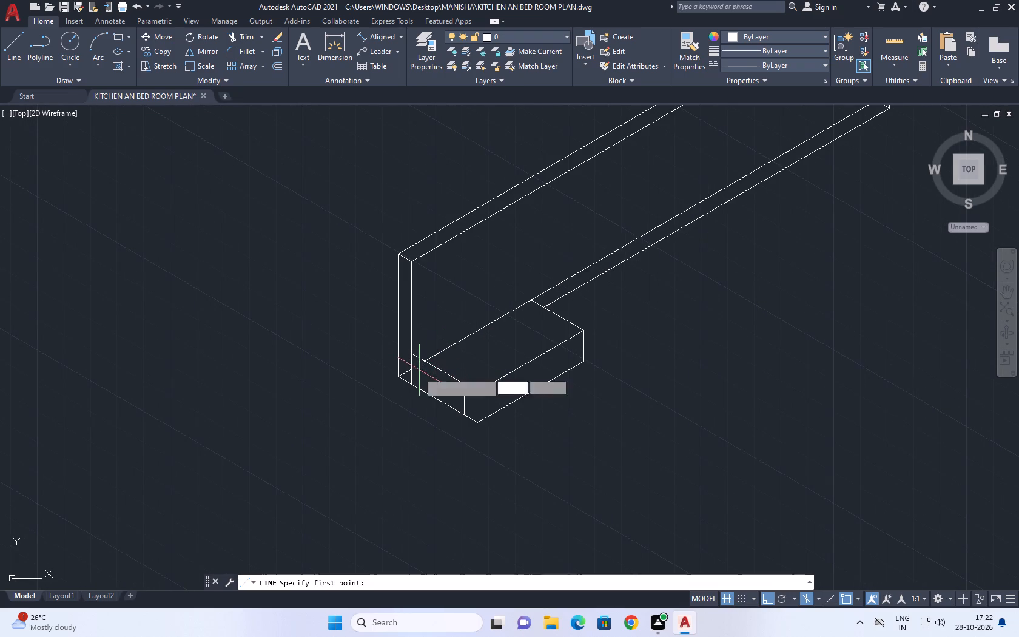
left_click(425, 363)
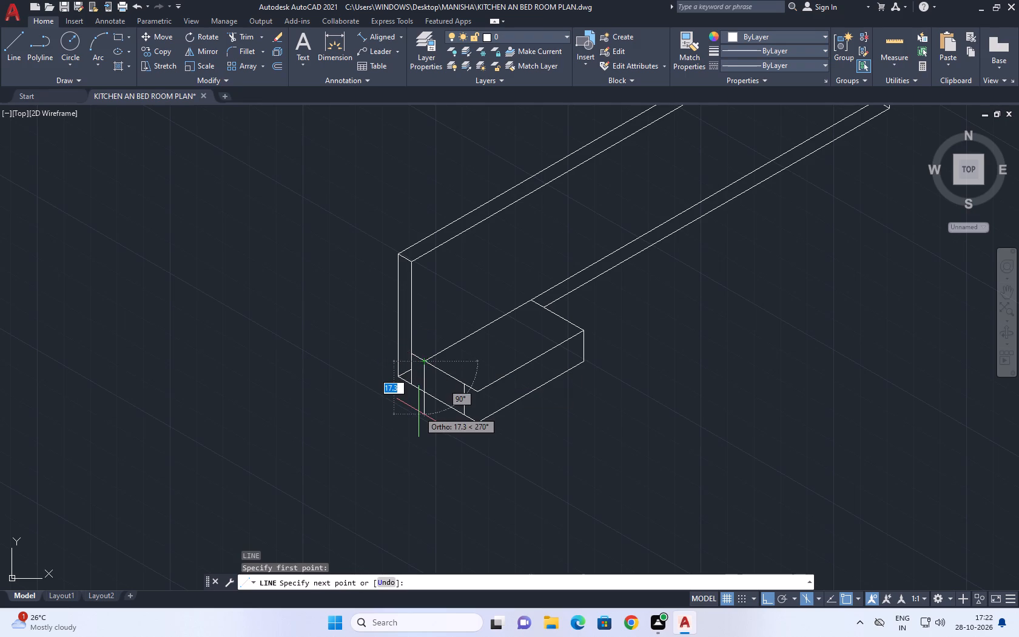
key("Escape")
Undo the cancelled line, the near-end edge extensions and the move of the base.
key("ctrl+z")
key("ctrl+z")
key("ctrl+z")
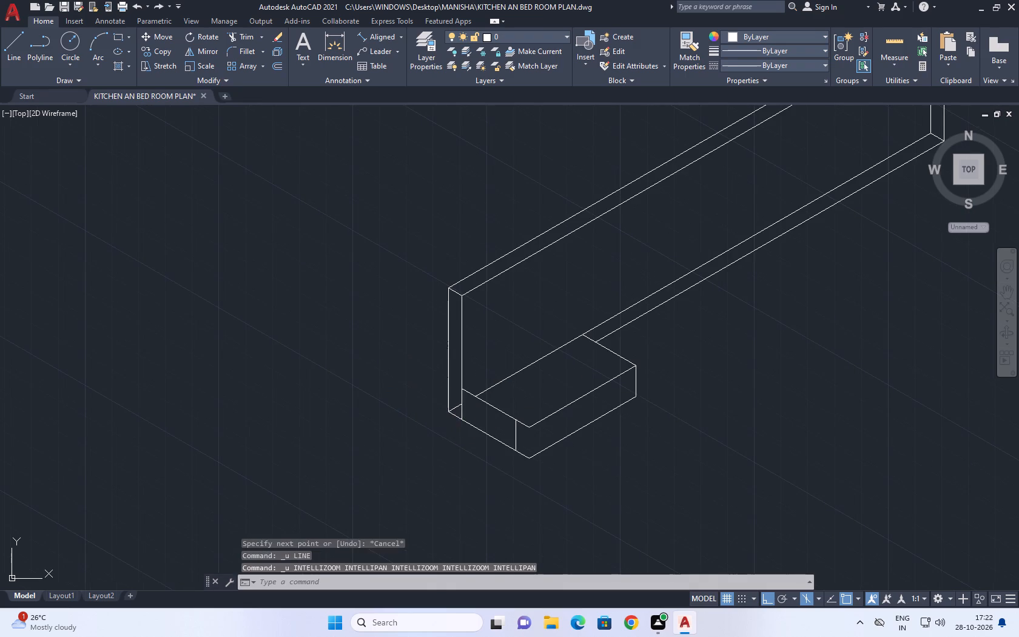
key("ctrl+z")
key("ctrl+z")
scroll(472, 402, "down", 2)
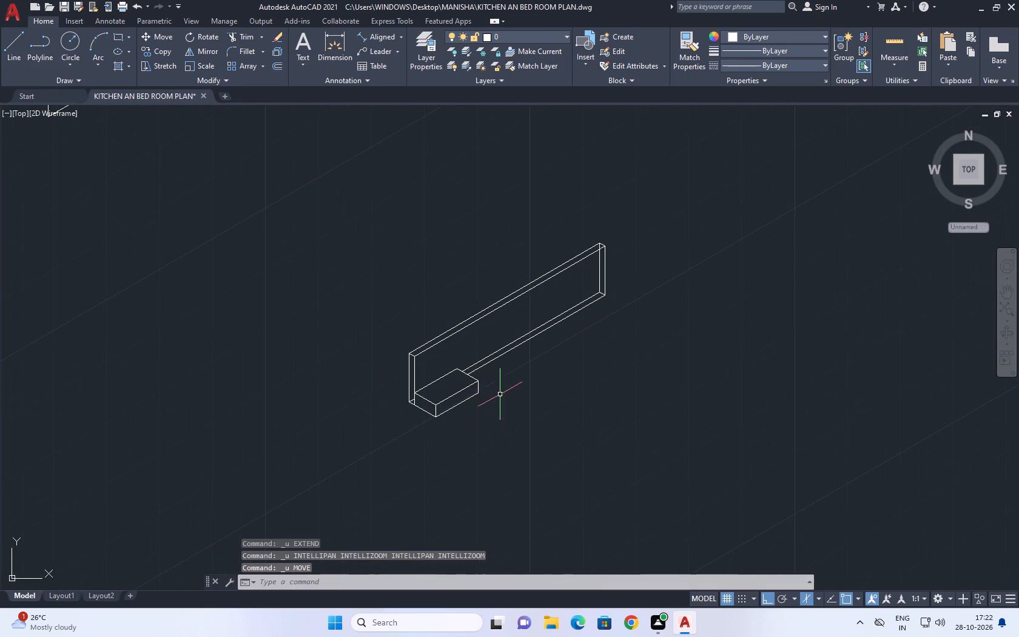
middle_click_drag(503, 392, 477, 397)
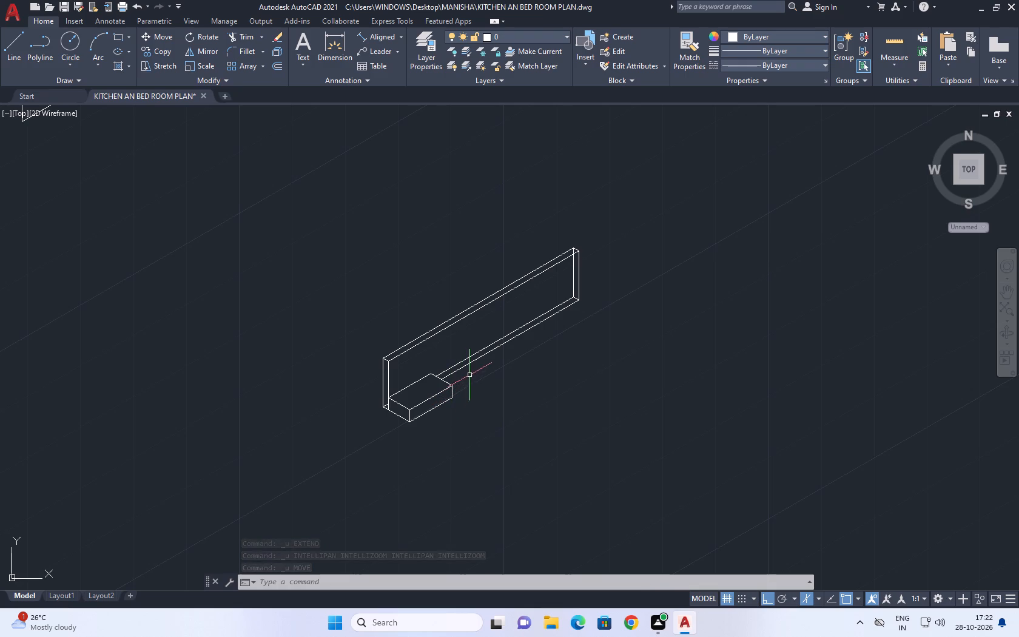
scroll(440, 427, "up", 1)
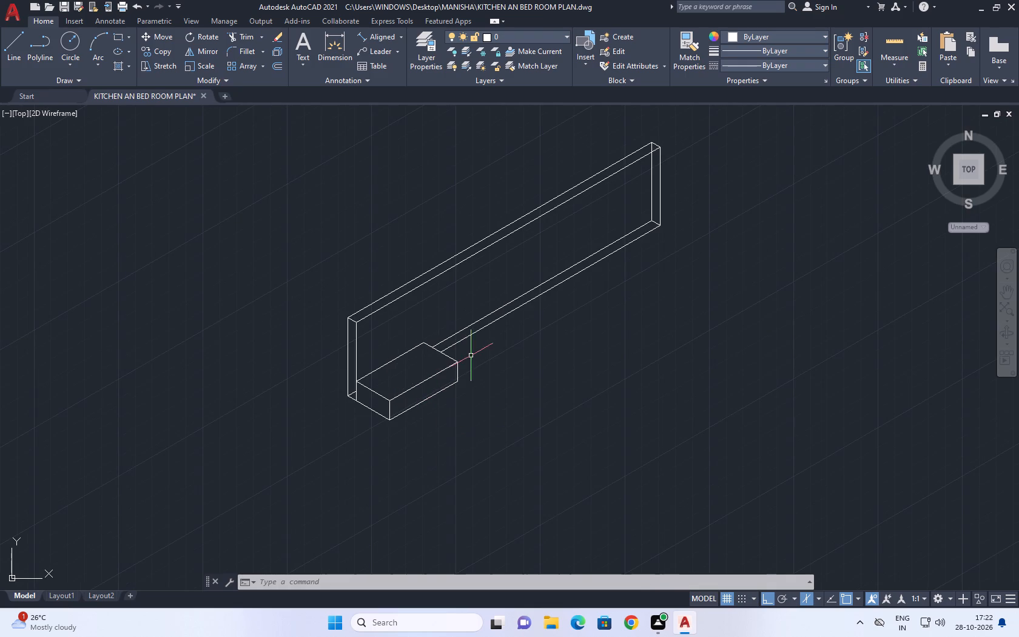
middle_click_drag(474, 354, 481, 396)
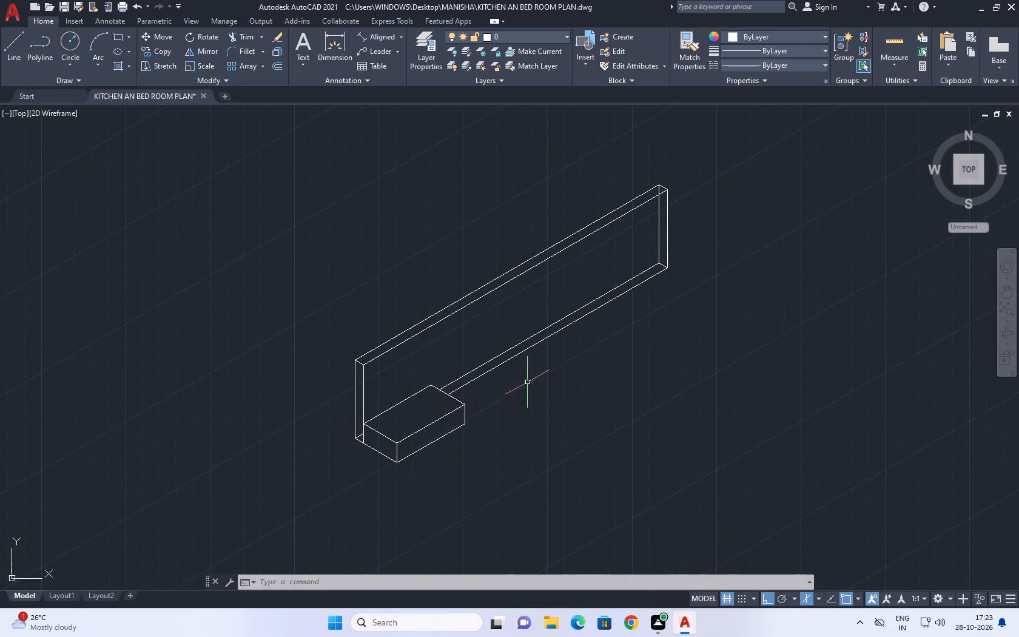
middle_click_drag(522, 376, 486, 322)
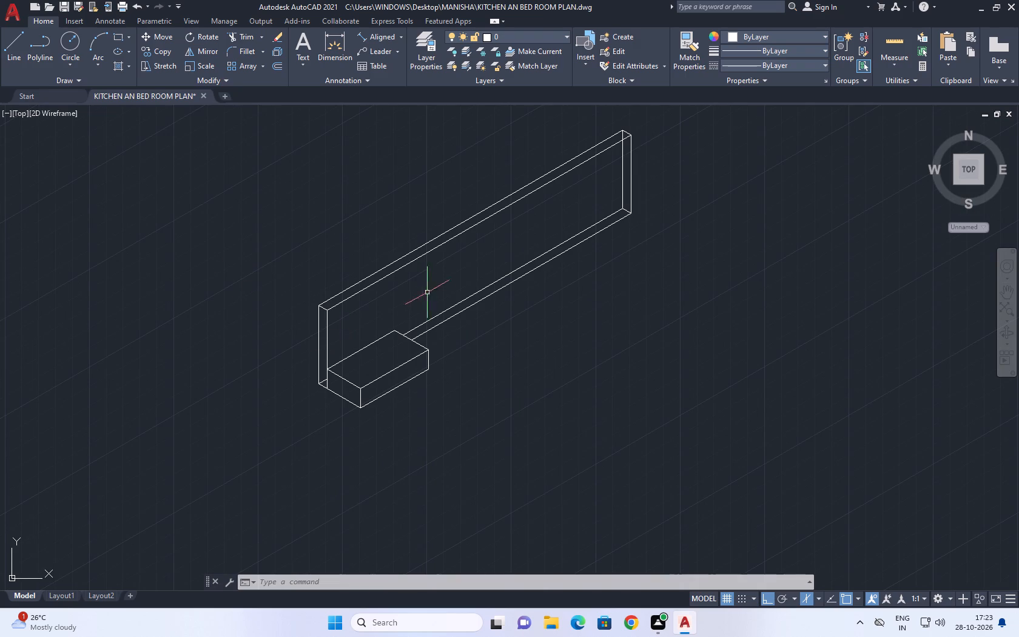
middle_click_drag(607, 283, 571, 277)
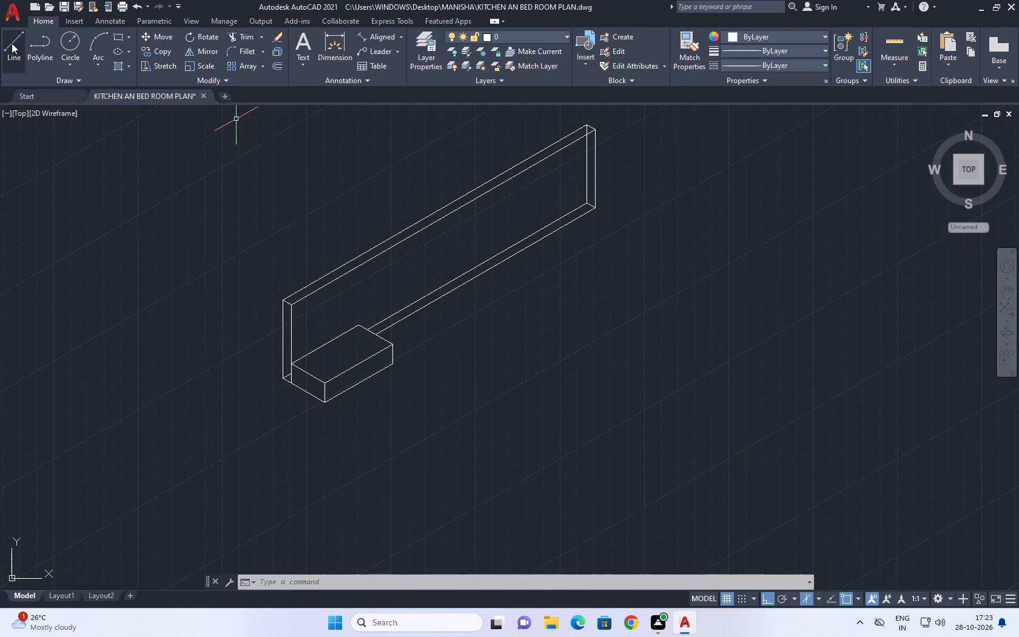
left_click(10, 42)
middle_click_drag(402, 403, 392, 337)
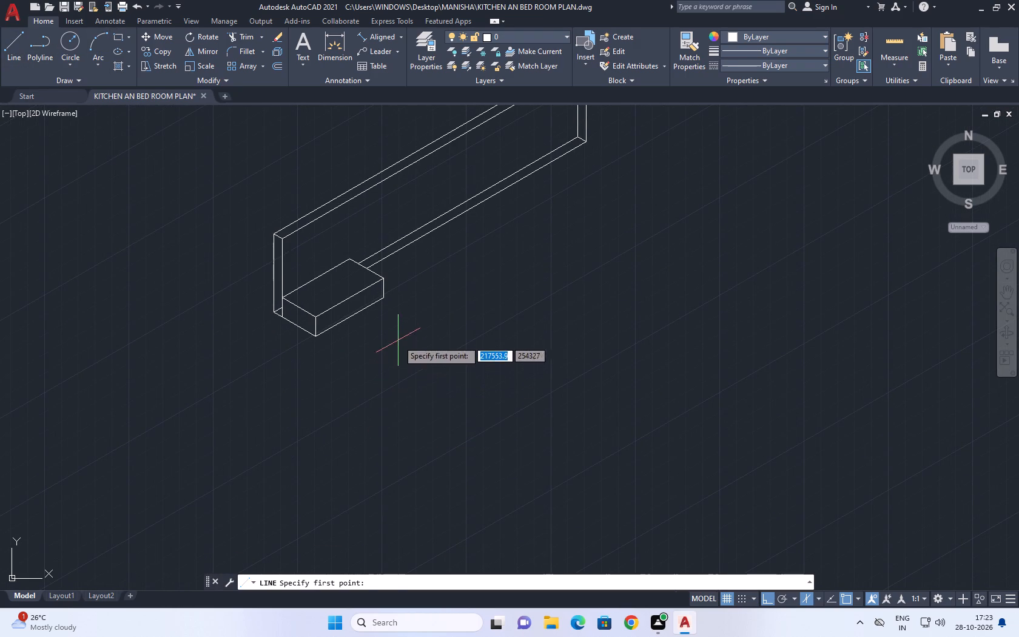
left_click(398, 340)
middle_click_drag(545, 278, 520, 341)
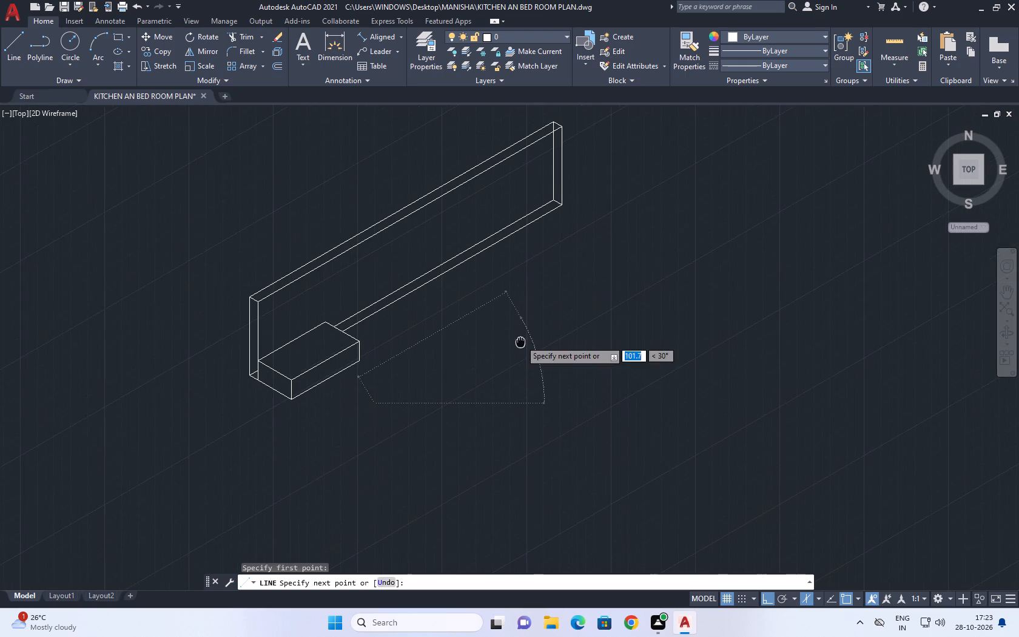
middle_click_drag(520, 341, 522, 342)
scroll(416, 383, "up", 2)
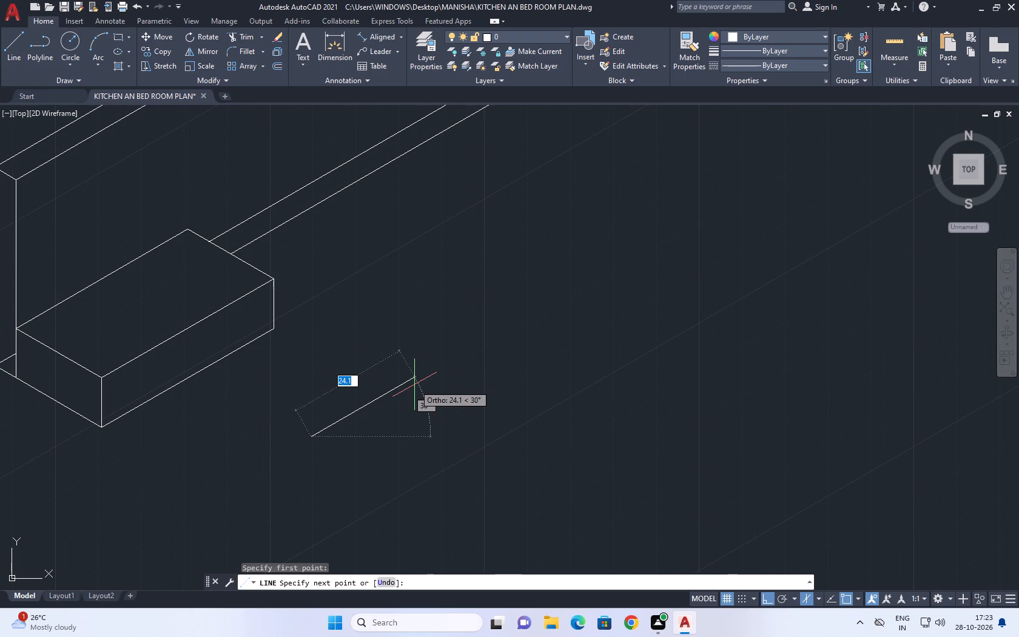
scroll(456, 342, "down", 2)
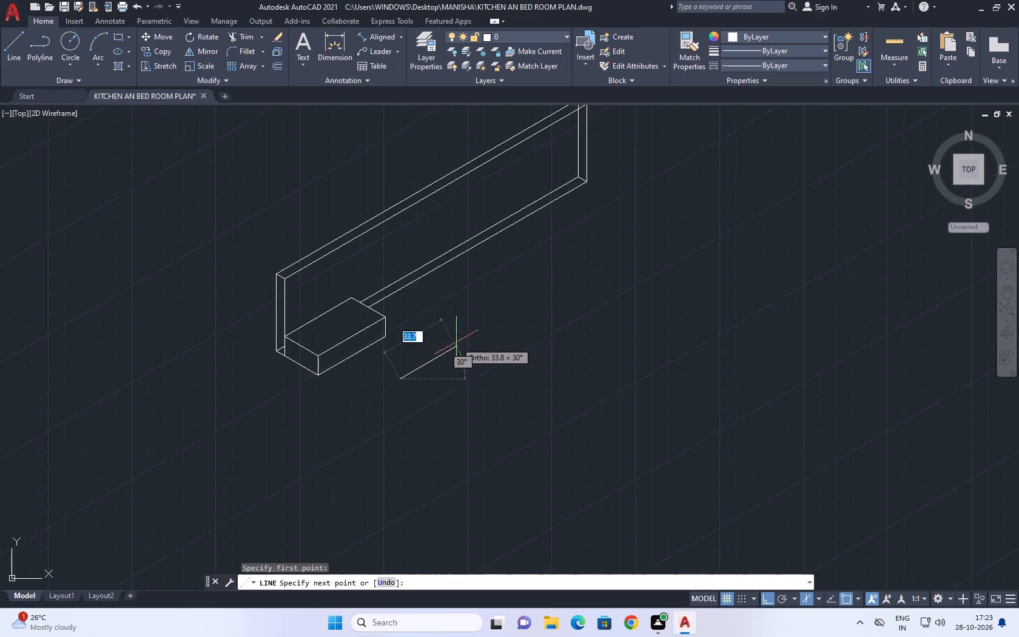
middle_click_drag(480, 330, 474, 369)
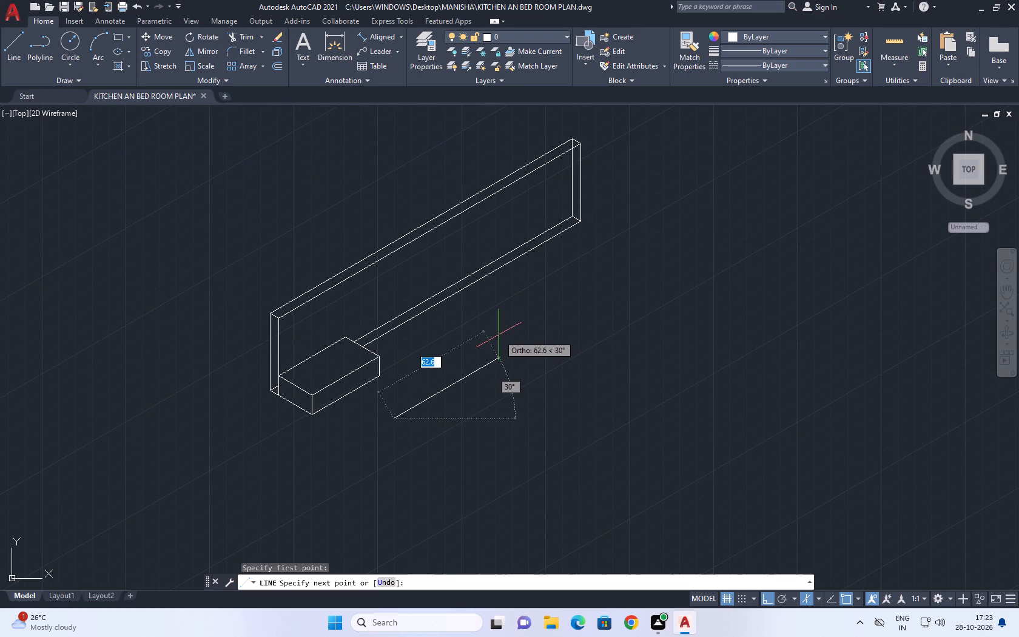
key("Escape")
Copy the base's eight edges about 134.9 at 30°, from its far back top corner to the panel's far back vertical edge.
scroll(351, 366, "up", 2)
left_click_drag(451, 345, 446, 345)
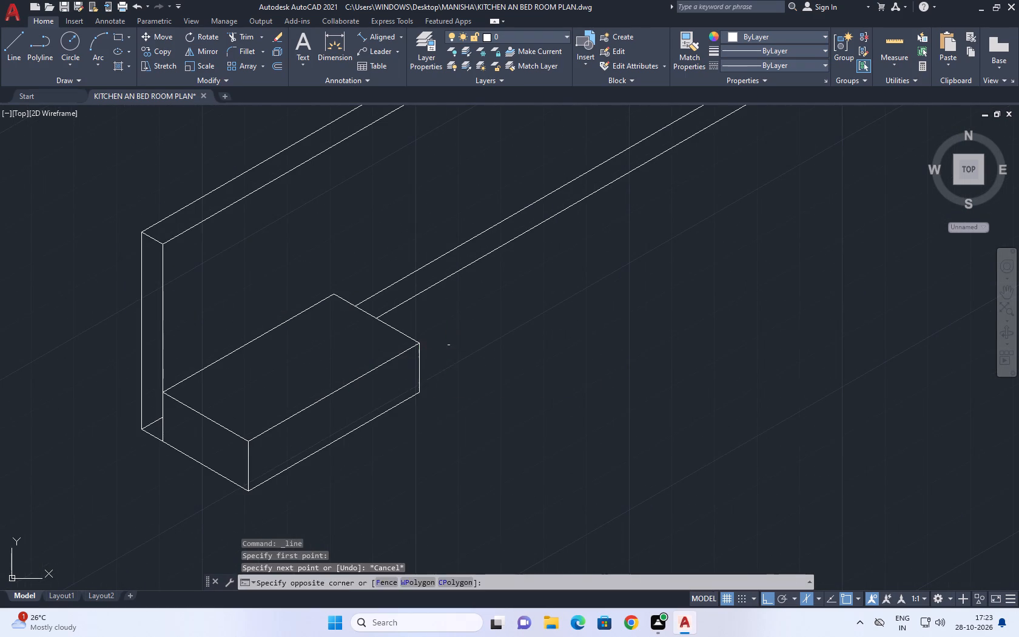
left_click(365, 418)
left_click_drag(298, 480, 288, 479)
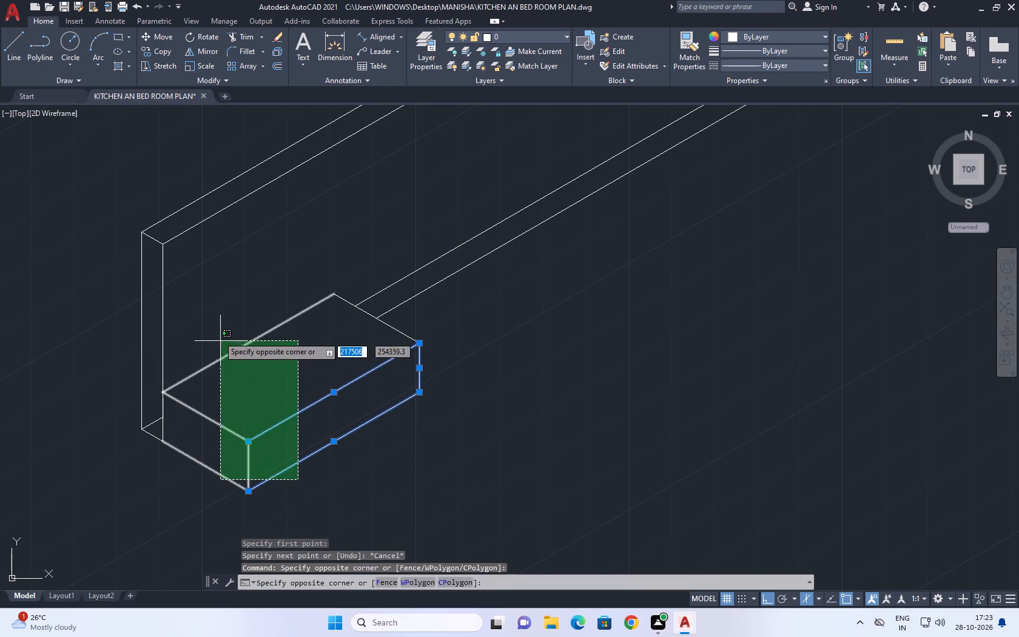
left_click(215, 331)
scroll(422, 356, "up", 2)
left_click(408, 296)
left_click(353, 317)
scroll(448, 289, "down", 3)
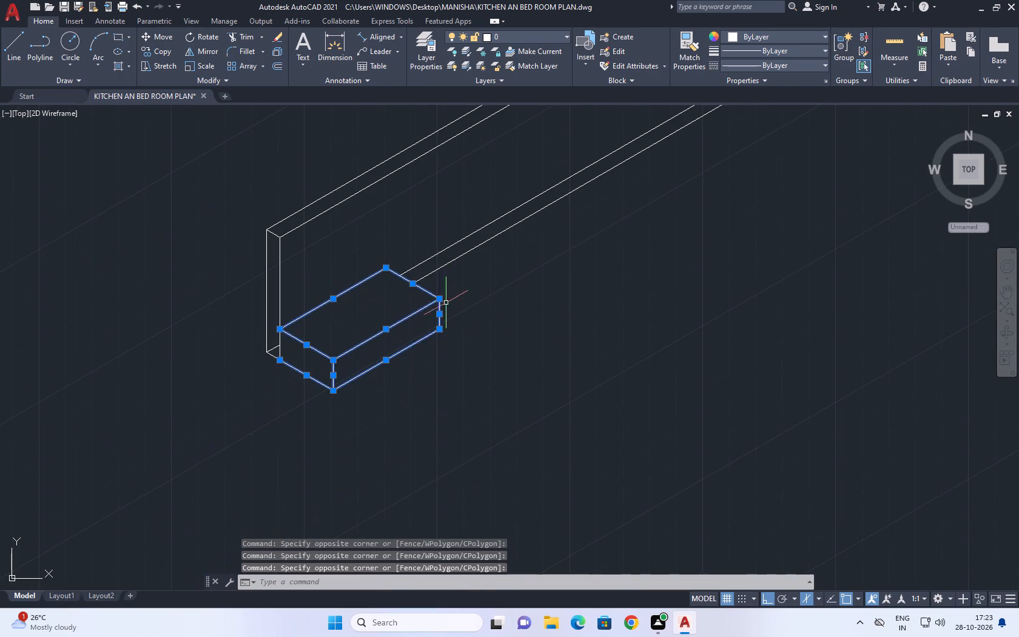
scroll(277, 348, "up", 3)
left_click(277, 237)
left_click_drag(308, 412, 310, 432)
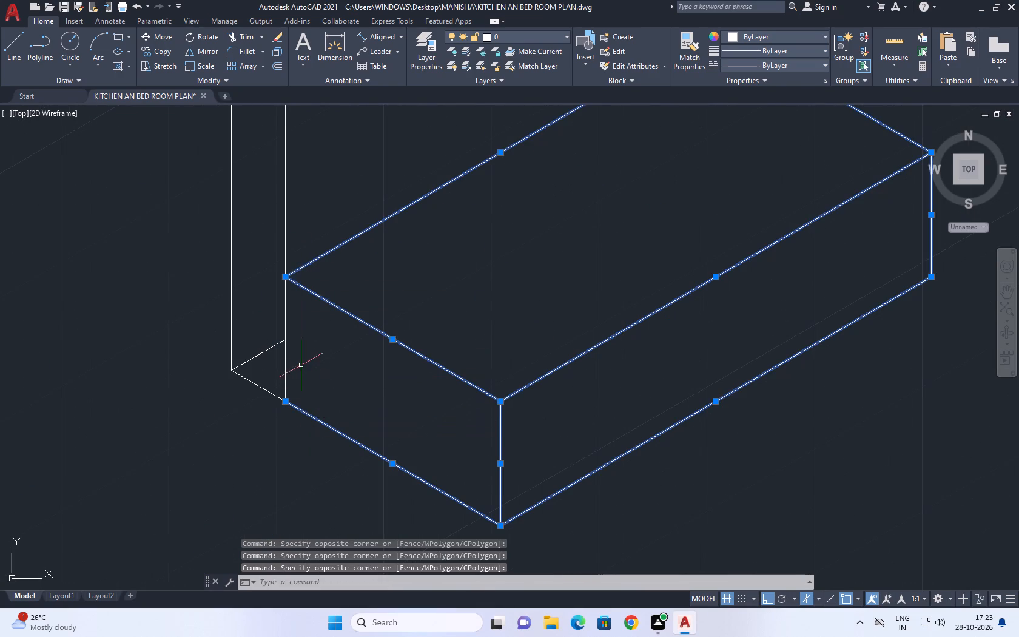
scroll(300, 359, "down", 2)
middle_click_drag(491, 336, 404, 434)
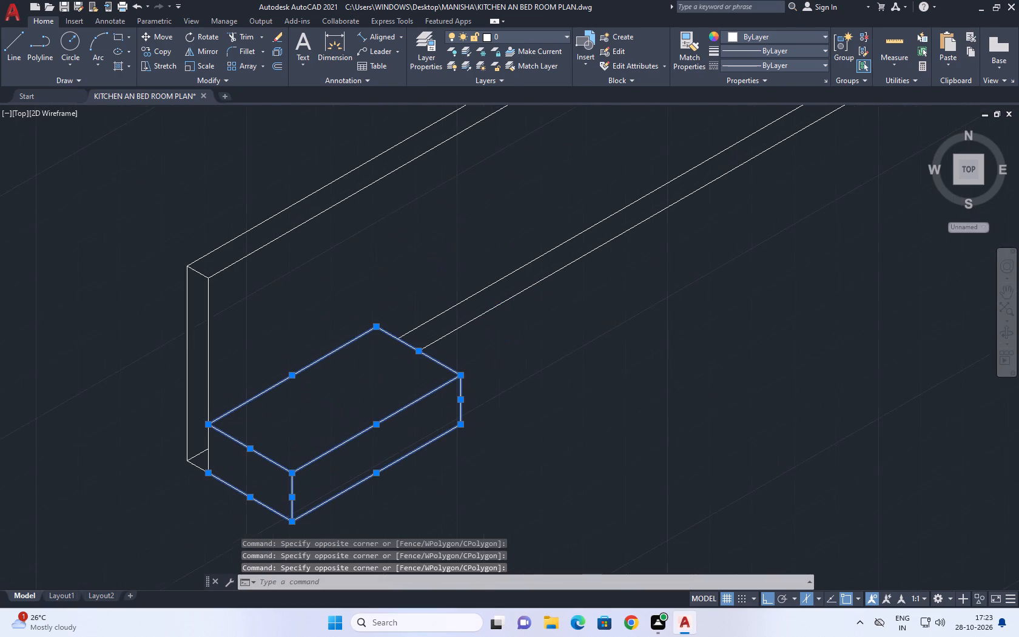
middle_click_drag(404, 434, 402, 428)
type("CO")
key("space")
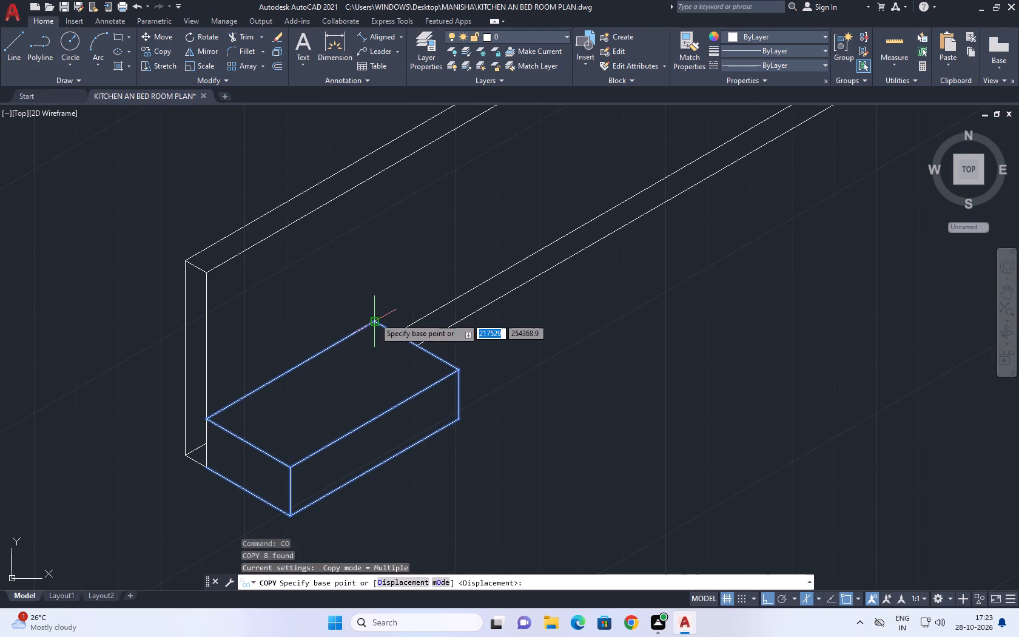
left_click(374, 318)
scroll(464, 290, "down", 1)
middle_click_drag(563, 217, 320, 433)
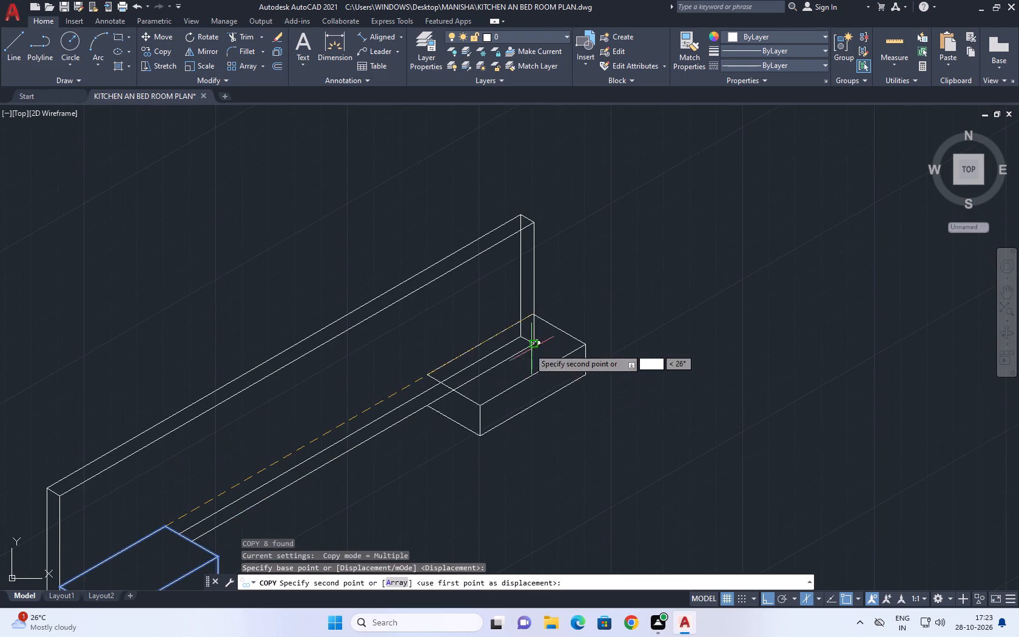
scroll(513, 320, "up", 2)
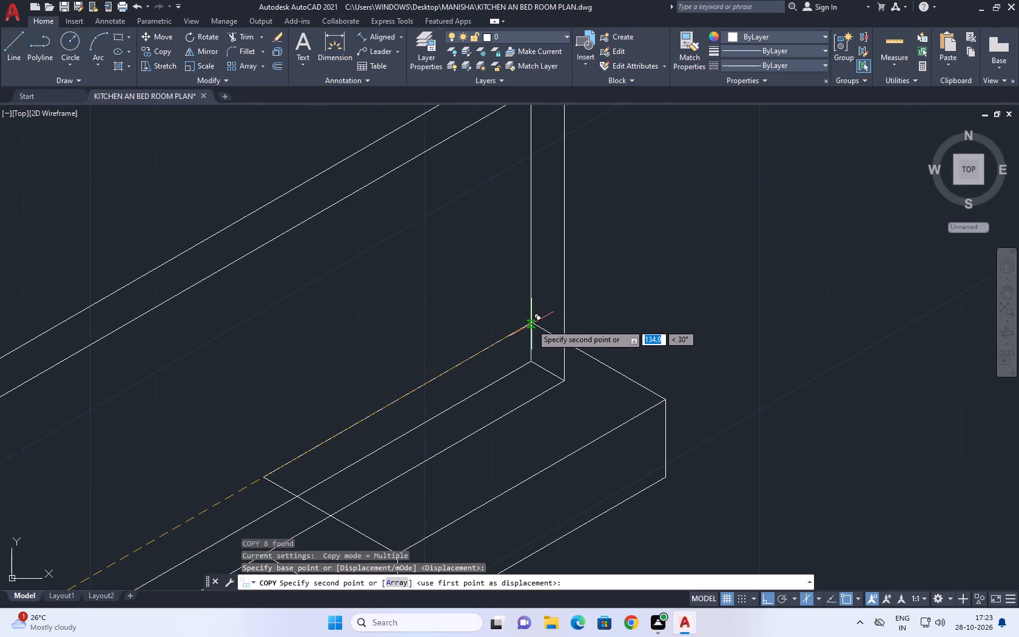
left_click(533, 323)
key("Escape")
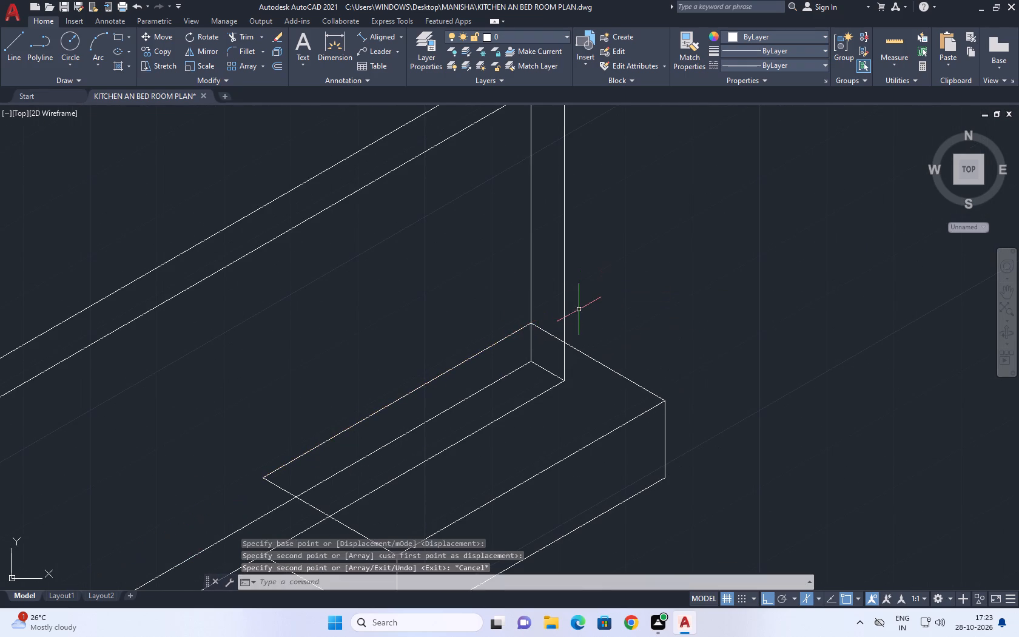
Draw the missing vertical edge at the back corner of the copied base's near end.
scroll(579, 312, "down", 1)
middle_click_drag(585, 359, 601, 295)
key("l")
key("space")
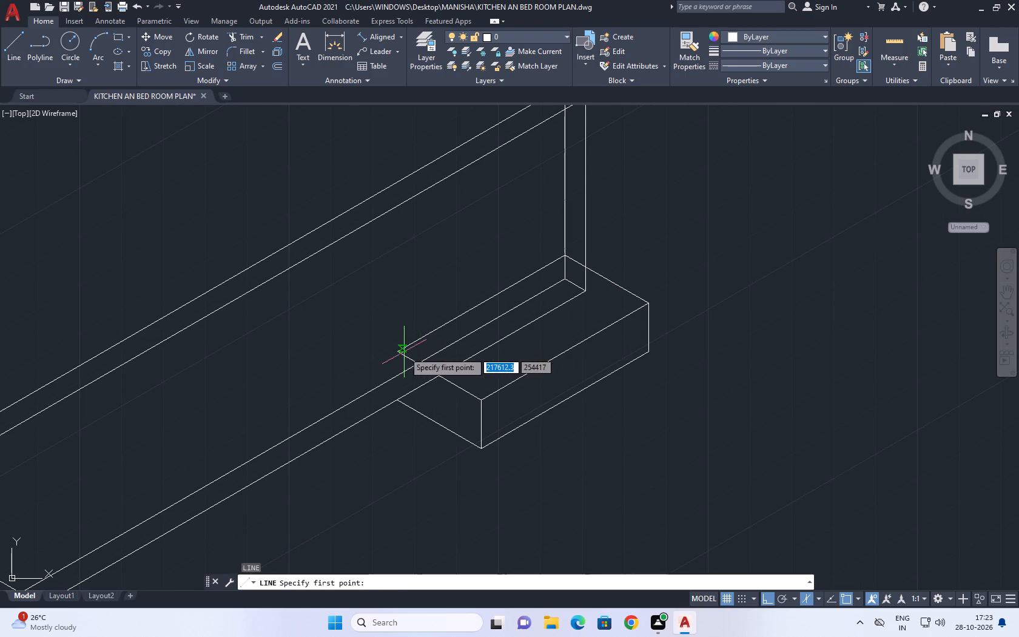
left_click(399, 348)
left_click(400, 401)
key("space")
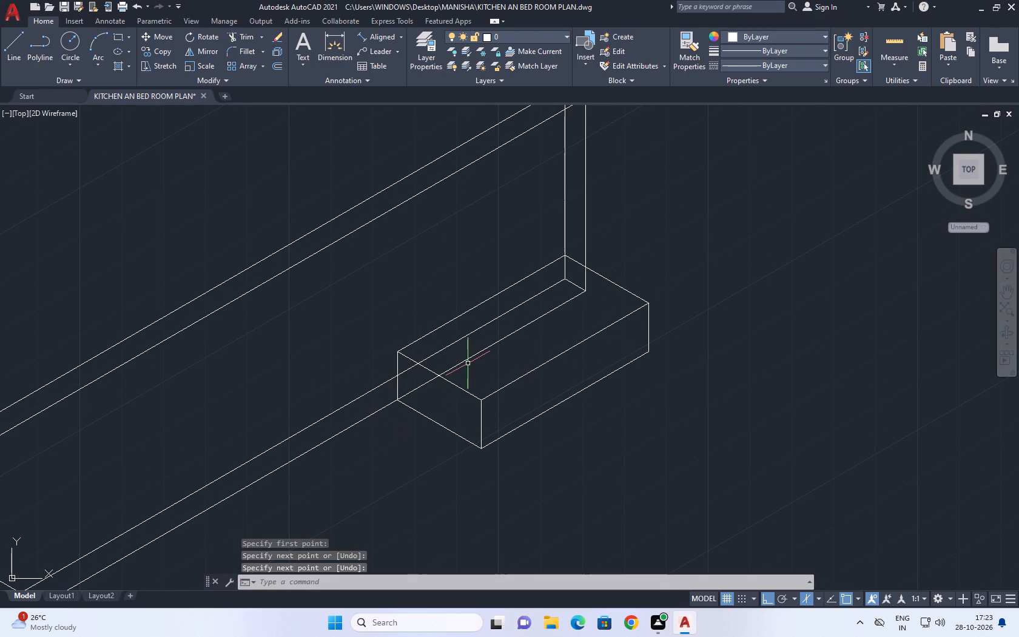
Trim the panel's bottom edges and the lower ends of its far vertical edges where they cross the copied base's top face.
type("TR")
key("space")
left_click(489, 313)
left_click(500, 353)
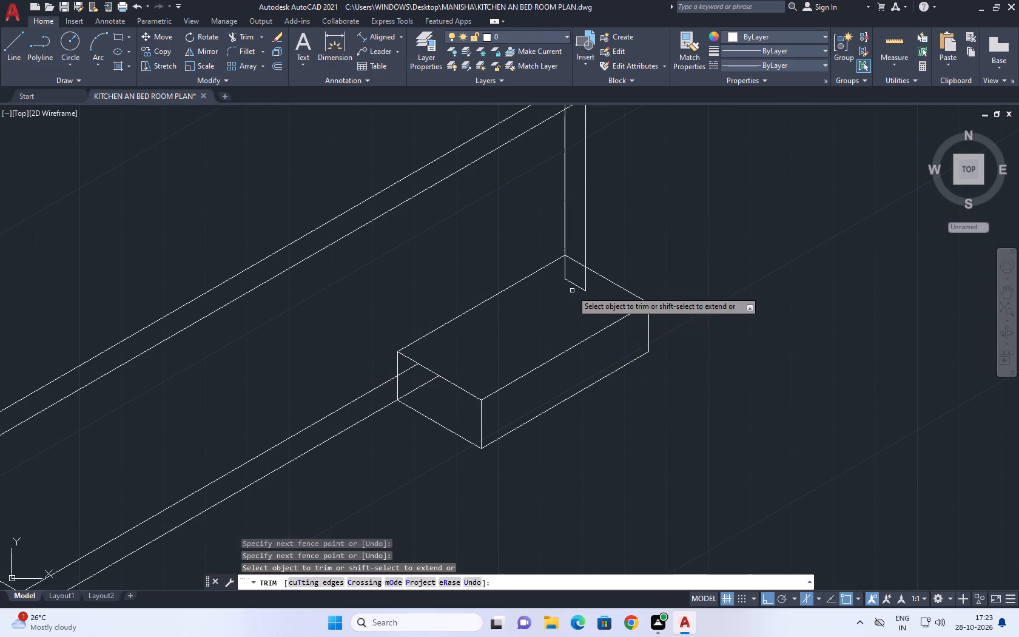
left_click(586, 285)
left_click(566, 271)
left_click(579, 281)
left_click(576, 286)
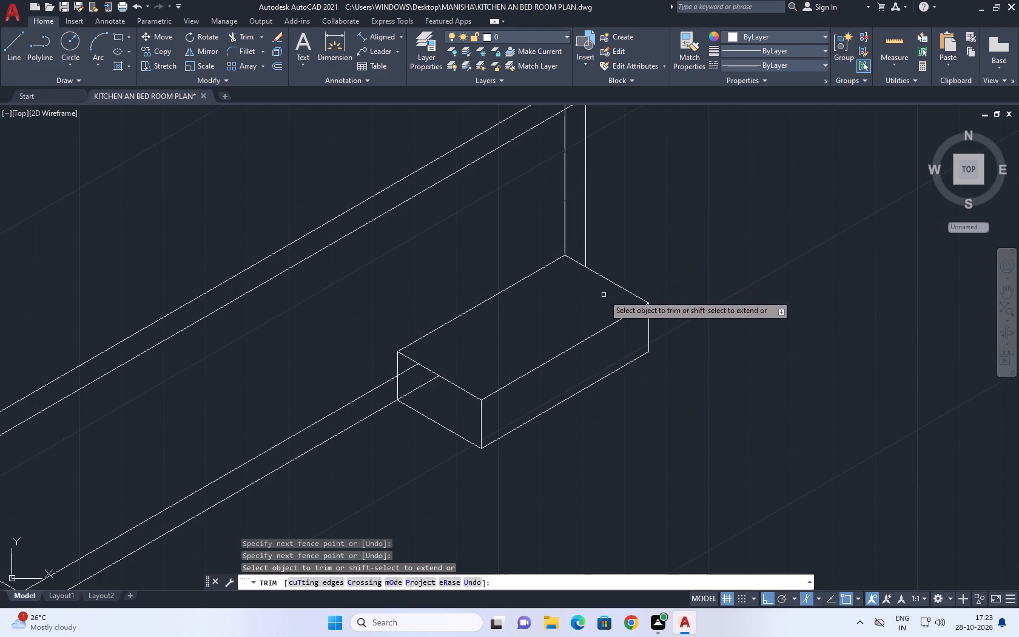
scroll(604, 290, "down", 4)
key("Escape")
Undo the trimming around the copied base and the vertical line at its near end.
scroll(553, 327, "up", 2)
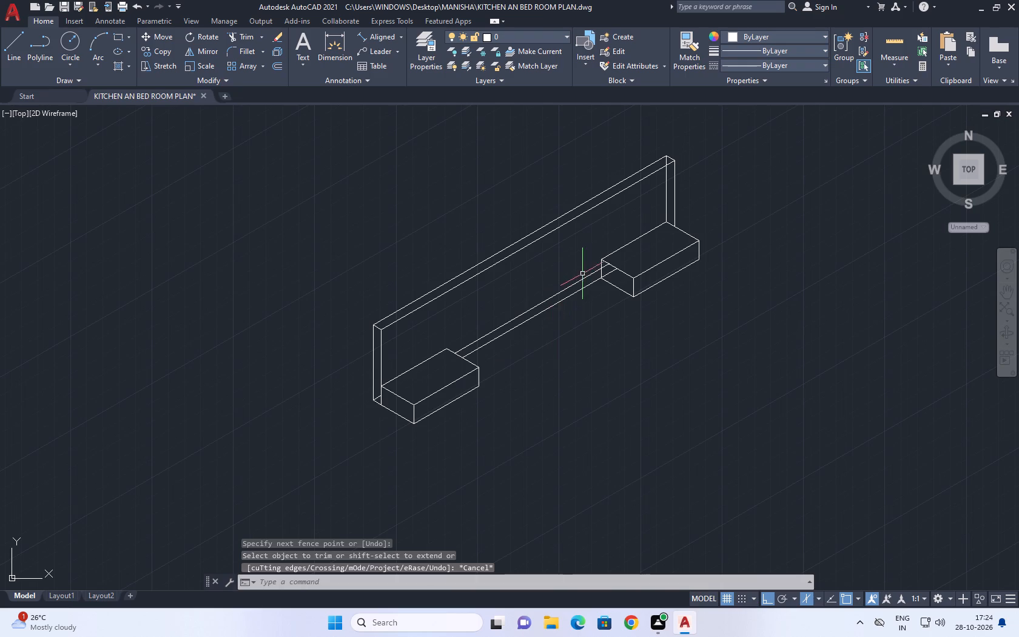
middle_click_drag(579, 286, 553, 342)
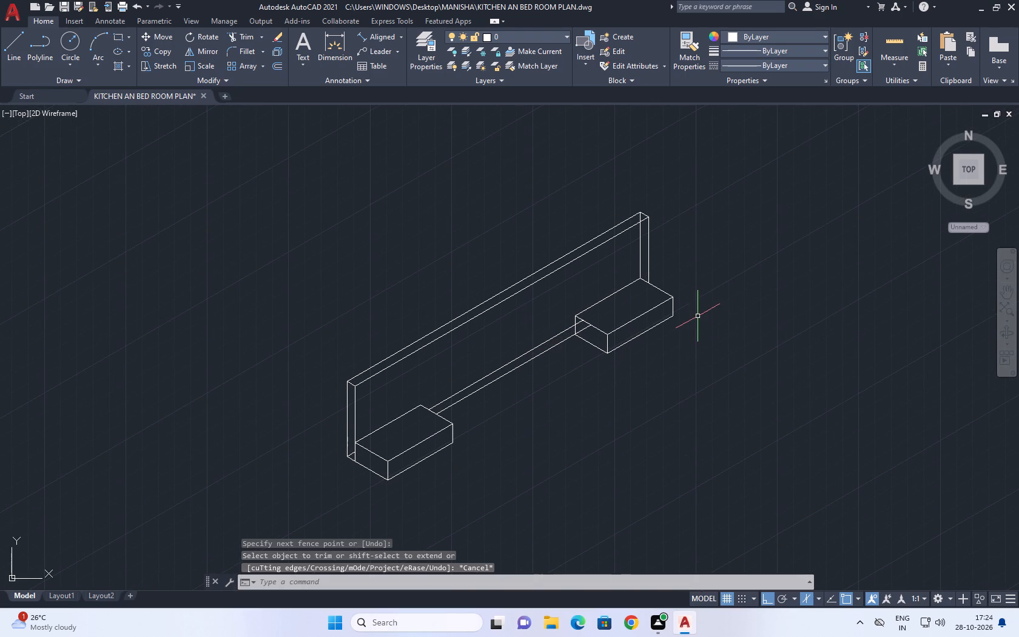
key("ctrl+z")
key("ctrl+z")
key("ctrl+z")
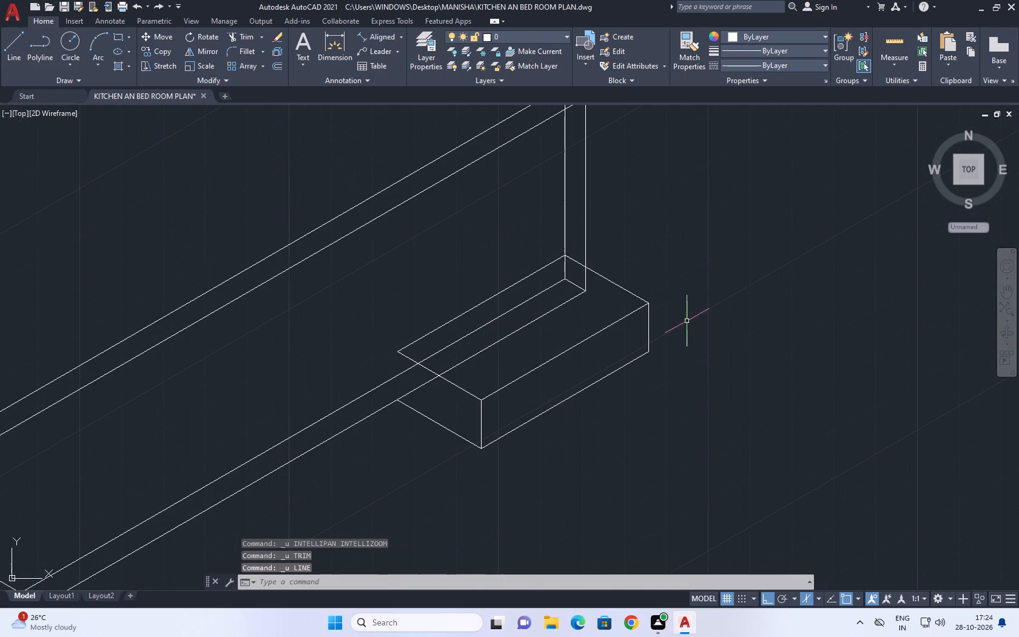
Draw a vertical line joining the top and bottom back corners of the copied base's near end.
key("l")
key("space")
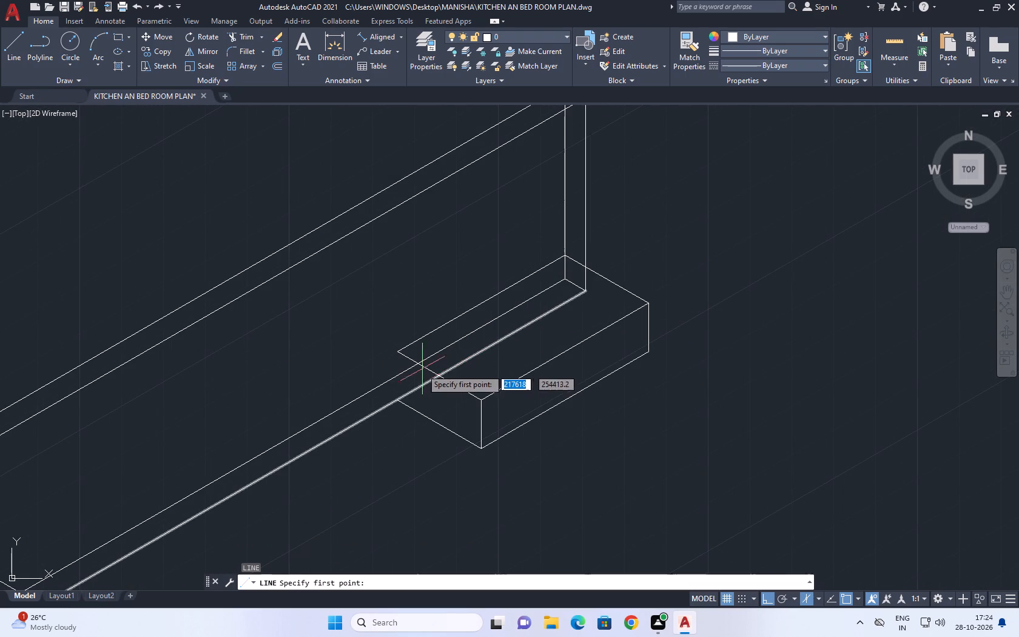
left_click(400, 353)
left_click(395, 401)
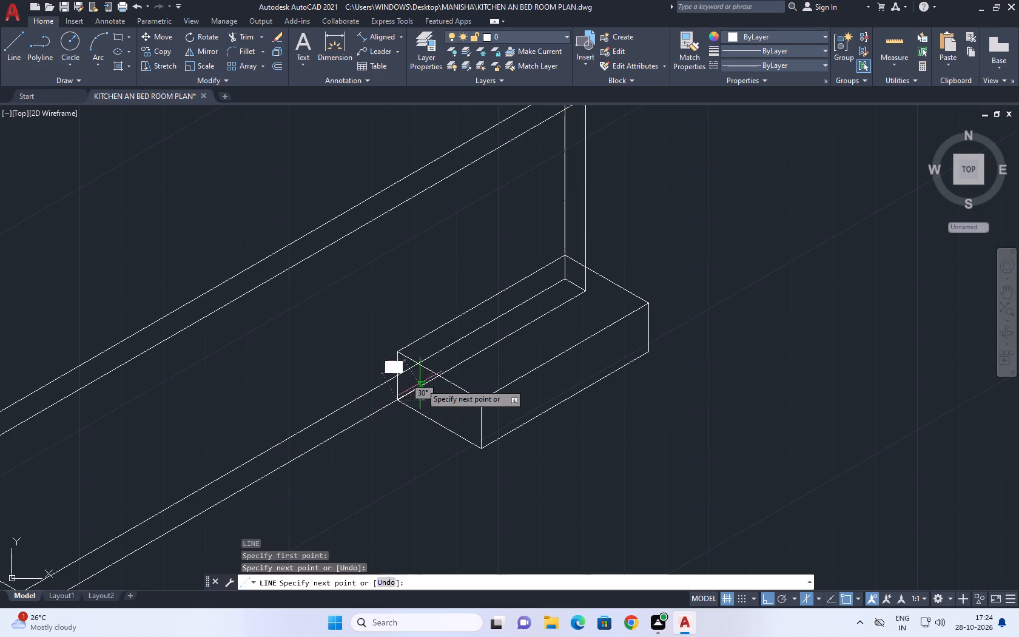
key("space")
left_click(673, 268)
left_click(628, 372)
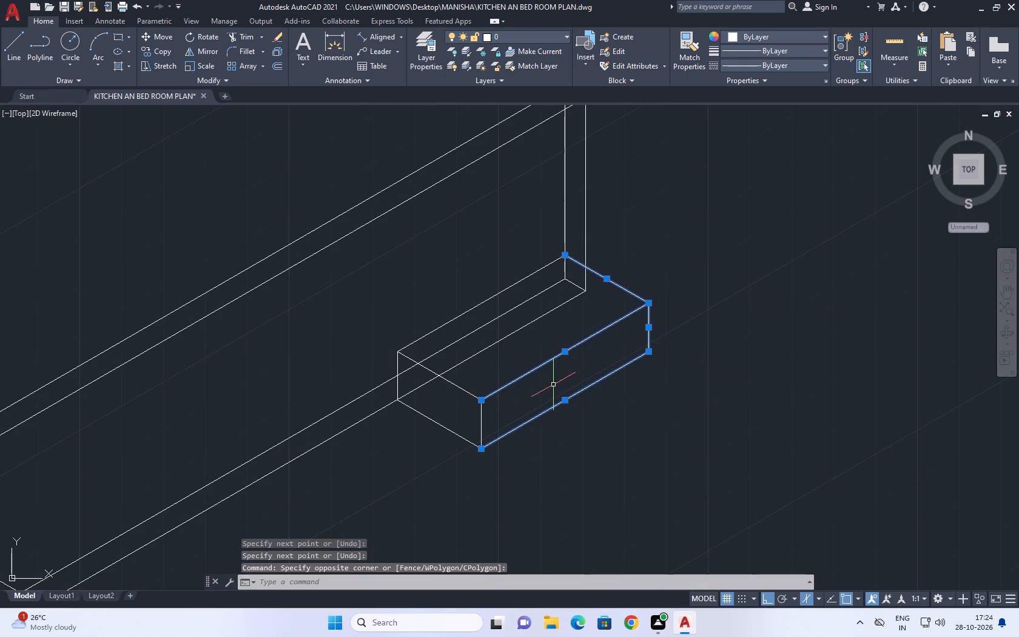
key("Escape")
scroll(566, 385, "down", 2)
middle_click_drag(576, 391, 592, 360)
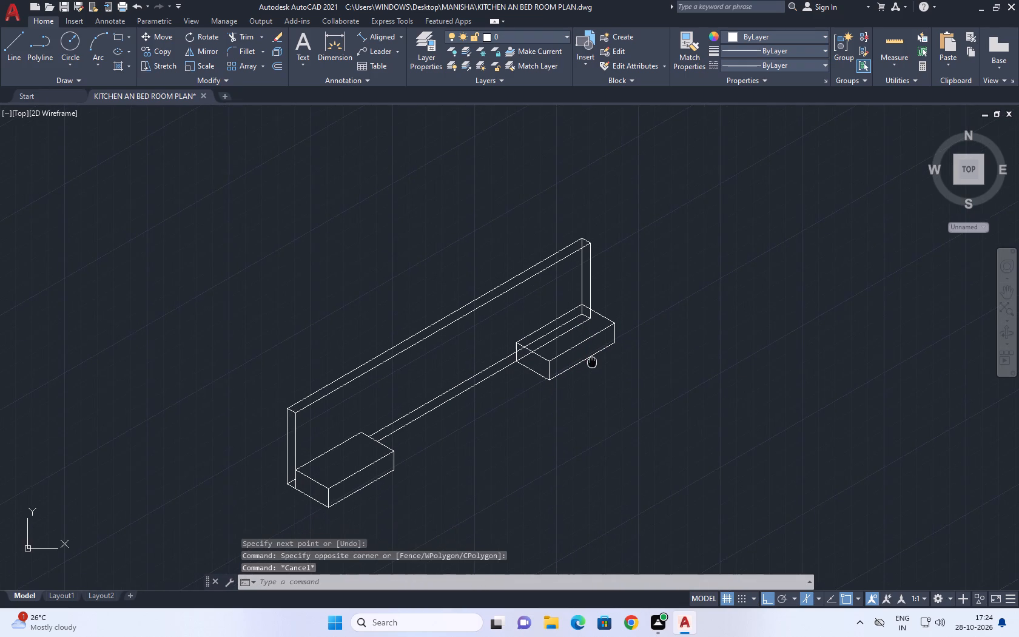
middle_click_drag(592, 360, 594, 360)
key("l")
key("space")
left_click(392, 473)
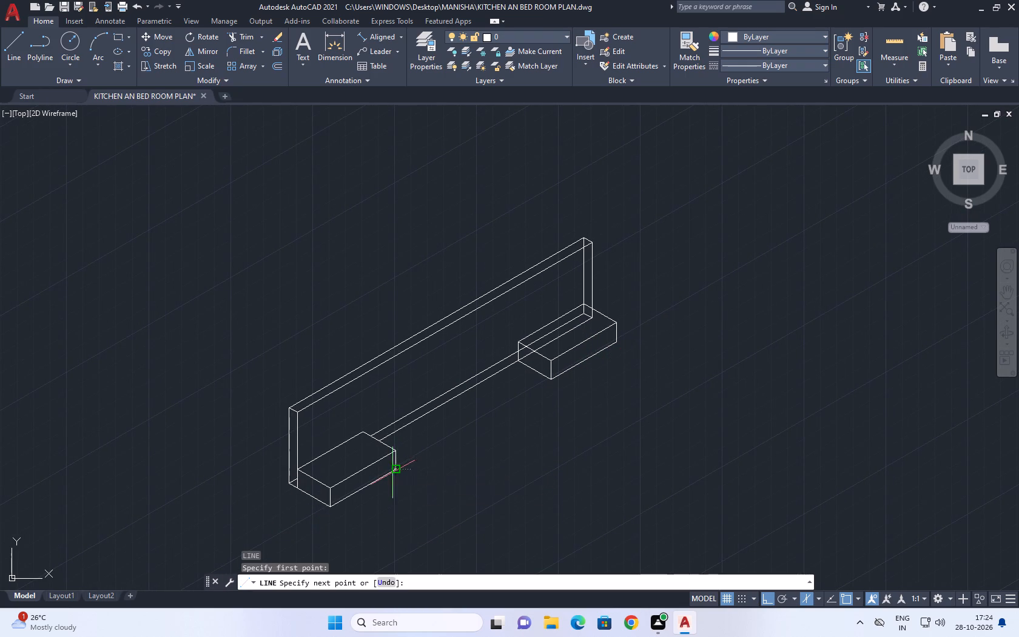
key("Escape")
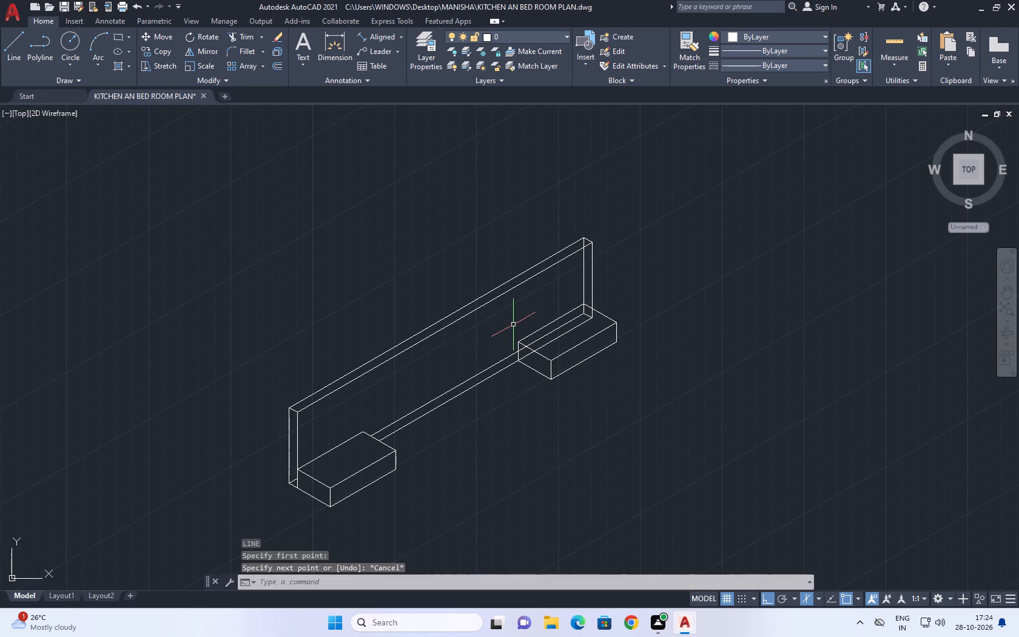
Trim the panel's two long bottom edges inside the copied base, including the short pieces across its near end face.
middle_click_drag(536, 347, 553, 379)
key("t")
key("r")
key("space")
scroll(567, 357, "up", 2)
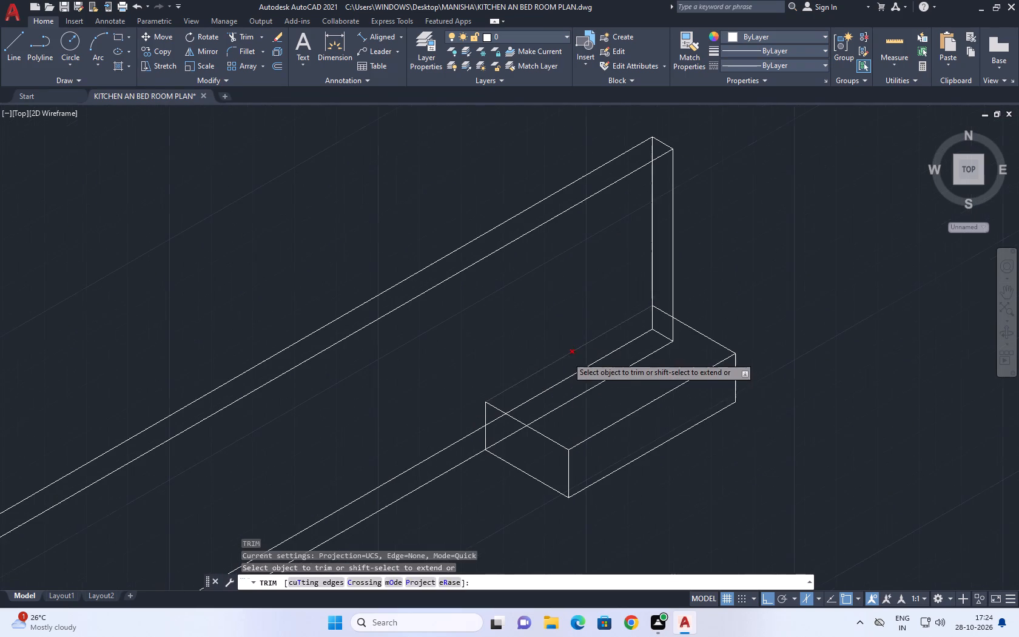
left_click(590, 403)
left_click(568, 371)
left_click(508, 442)
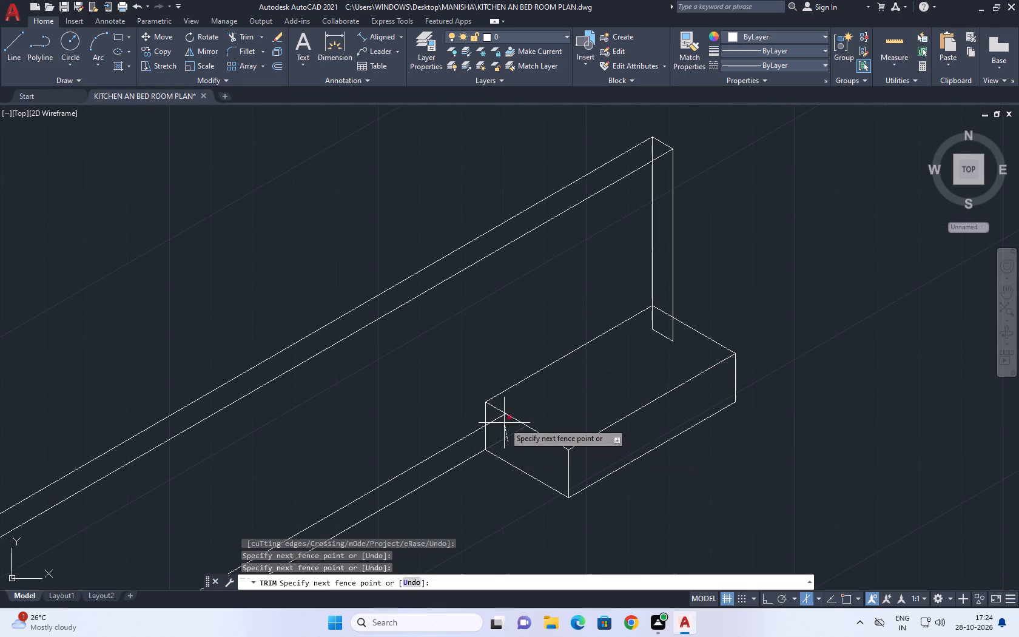
left_click(500, 418)
left_click(500, 419)
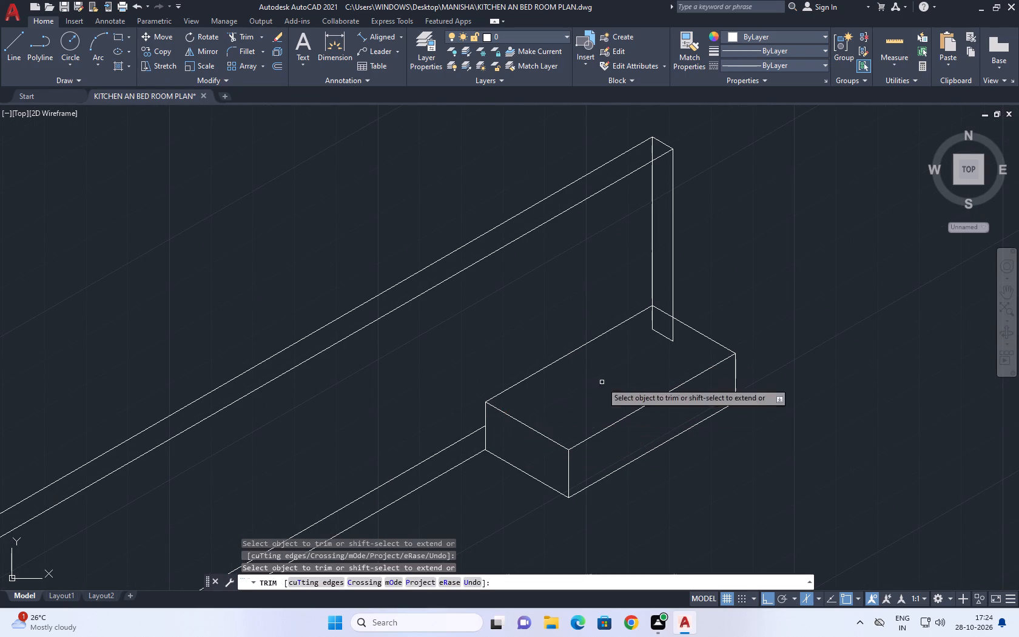
Trim the lower ends of the panel's far vertical edges and remove the short bottom edge inside the copied base.
scroll(670, 335, "up", 2)
left_click(673, 335)
left_click(624, 308)
left_click(738, 352)
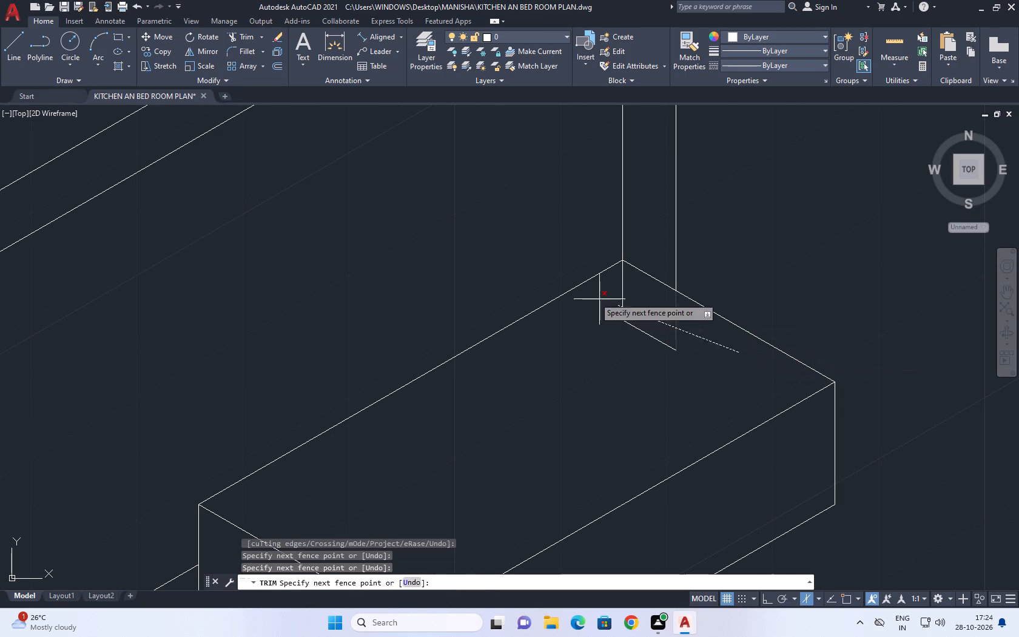
left_click(575, 294)
left_click(650, 319)
left_click_drag(648, 356, 648, 362)
scroll(651, 331, "down", 4)
key("Escape")
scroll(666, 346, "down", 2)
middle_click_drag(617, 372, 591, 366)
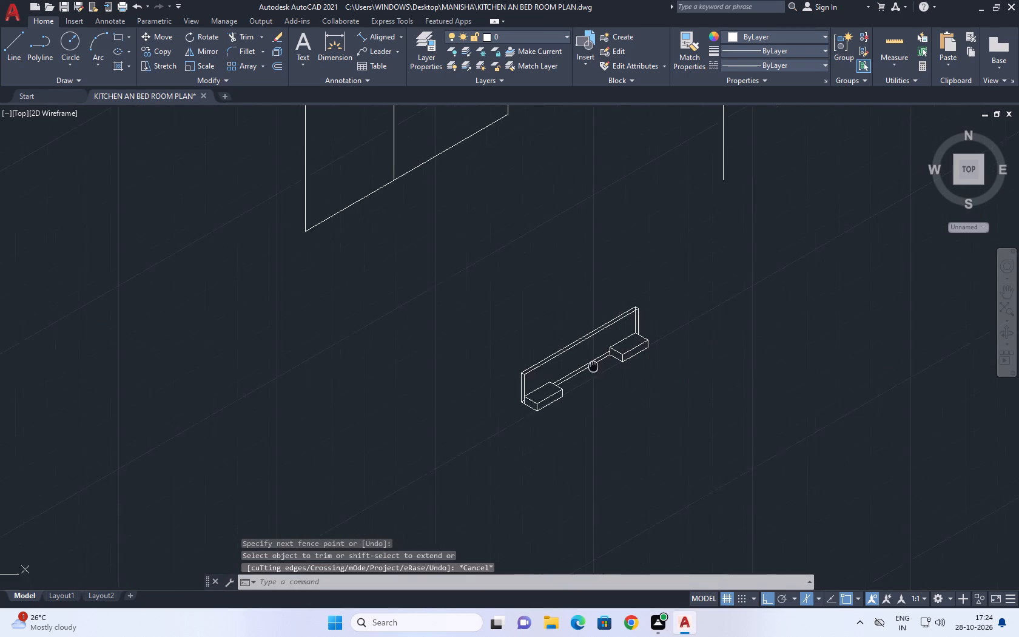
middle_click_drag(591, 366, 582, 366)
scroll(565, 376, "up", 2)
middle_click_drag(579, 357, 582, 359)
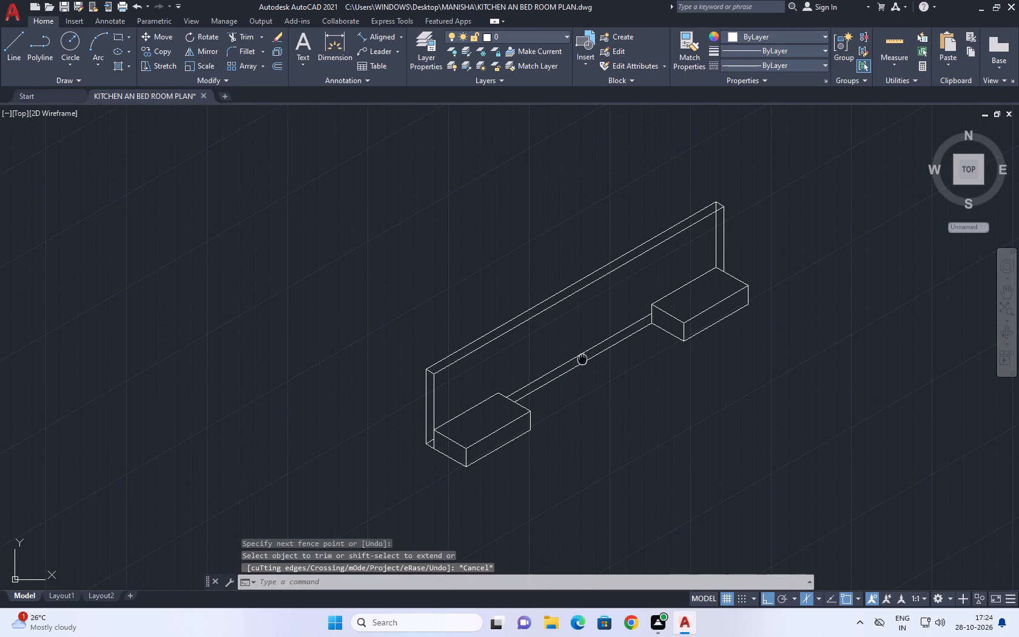
Move the near base's top edge at its inner end 10 inward along the base.
middle_click_drag(582, 359, 559, 324)
middle_click_drag(560, 355, 549, 315)
scroll(496, 334, "up", 2)
left_click(496, 331)
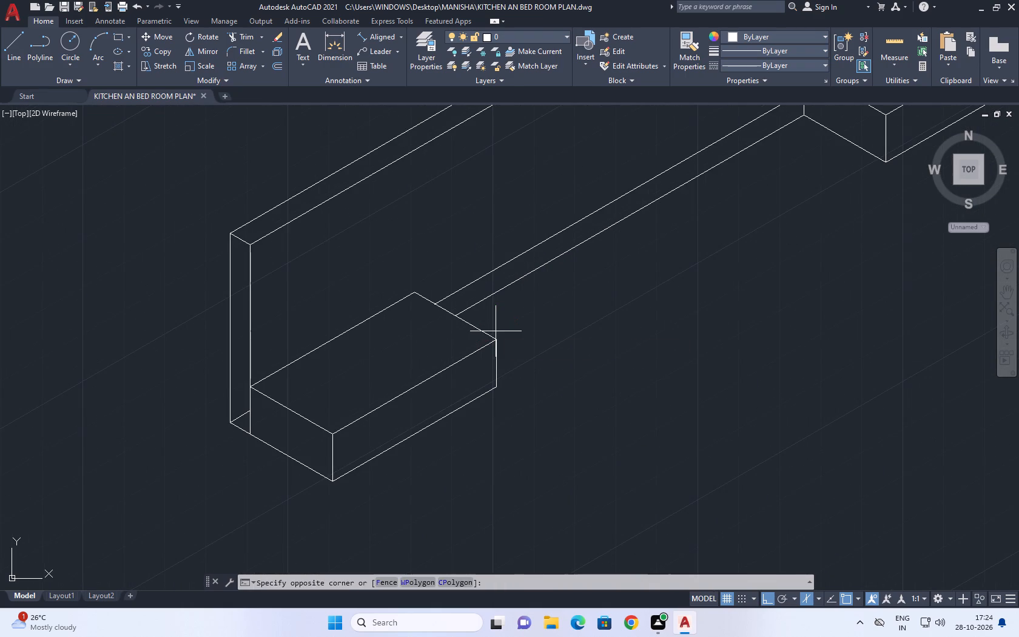
left_click(467, 335)
type("M")
key("space")
left_click(483, 326)
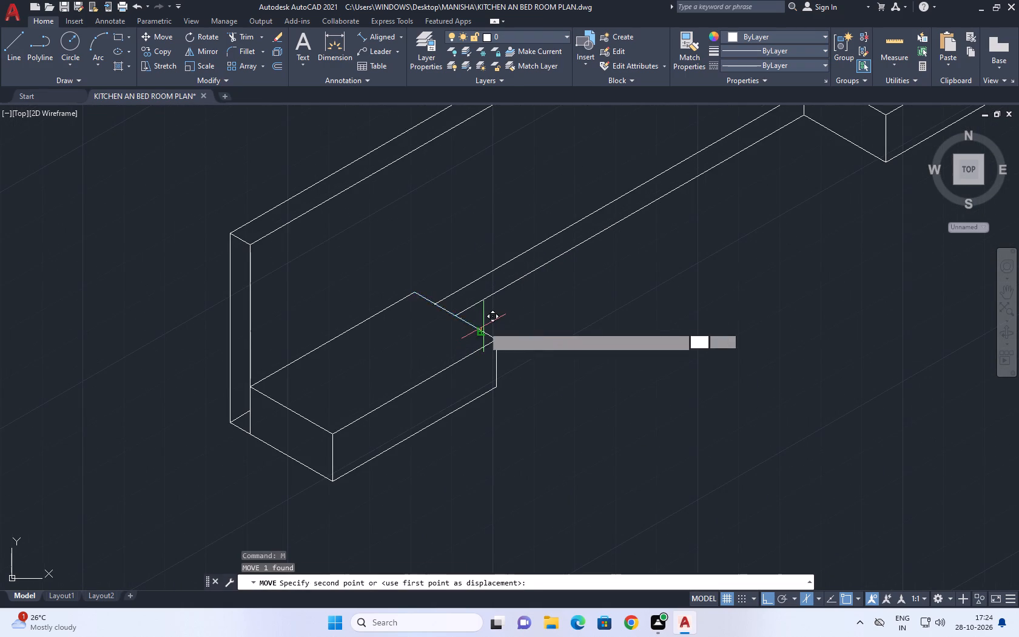
type("10")
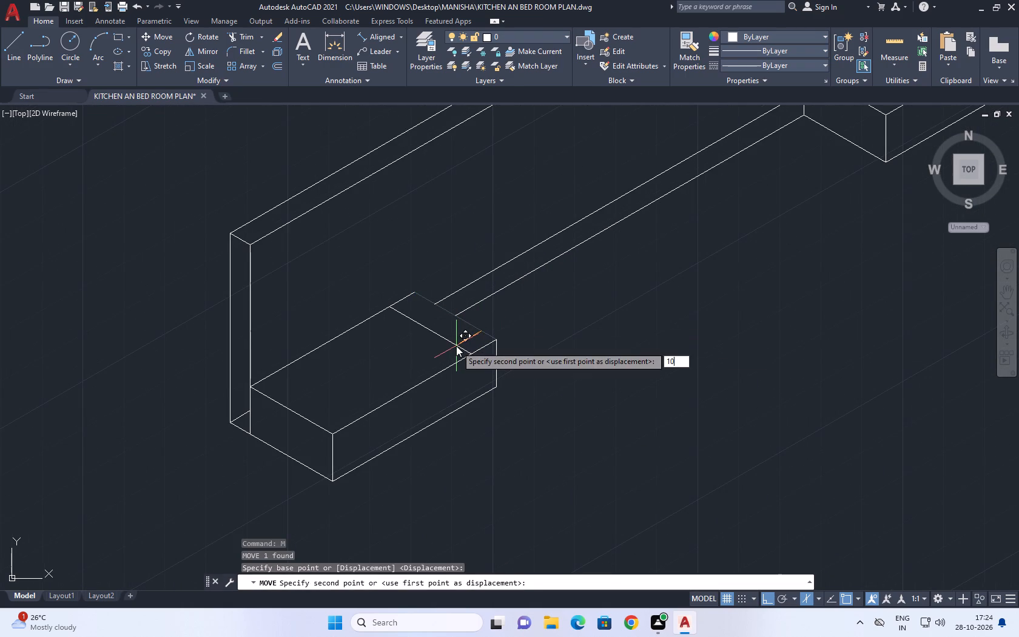
key("space")
Draw a vertical line down from the moved edge's front corner past the near base's bottom edge.
key("l")
key("space")
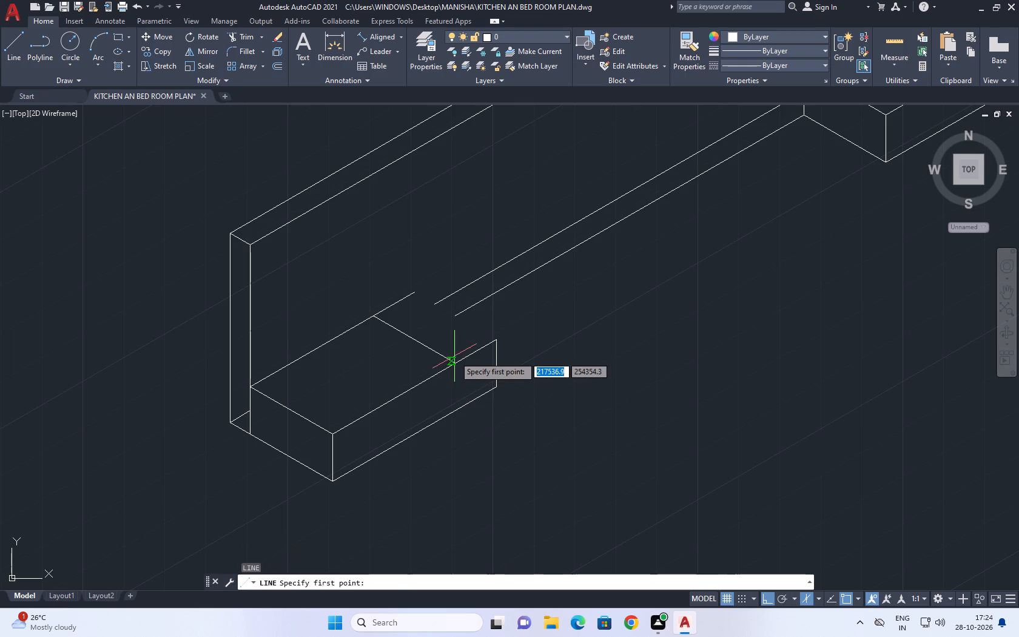
left_click(454, 362)
left_click(457, 435)
key("space")
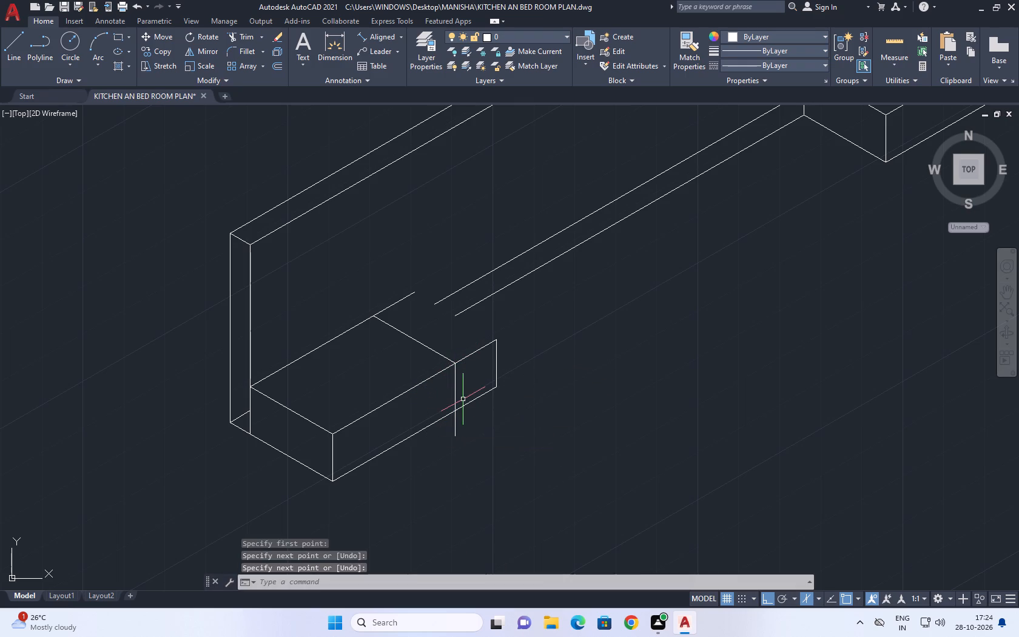
Trim the near base's long edges, old end vertical and line overhang beyond the new end face.
key("t")
key("r")
key("space")
left_click(480, 340)
left_click_drag(486, 416, 486, 410)
left_click_drag(493, 374, 495, 368)
left_click(520, 357)
left_click(470, 419)
left_click(438, 436)
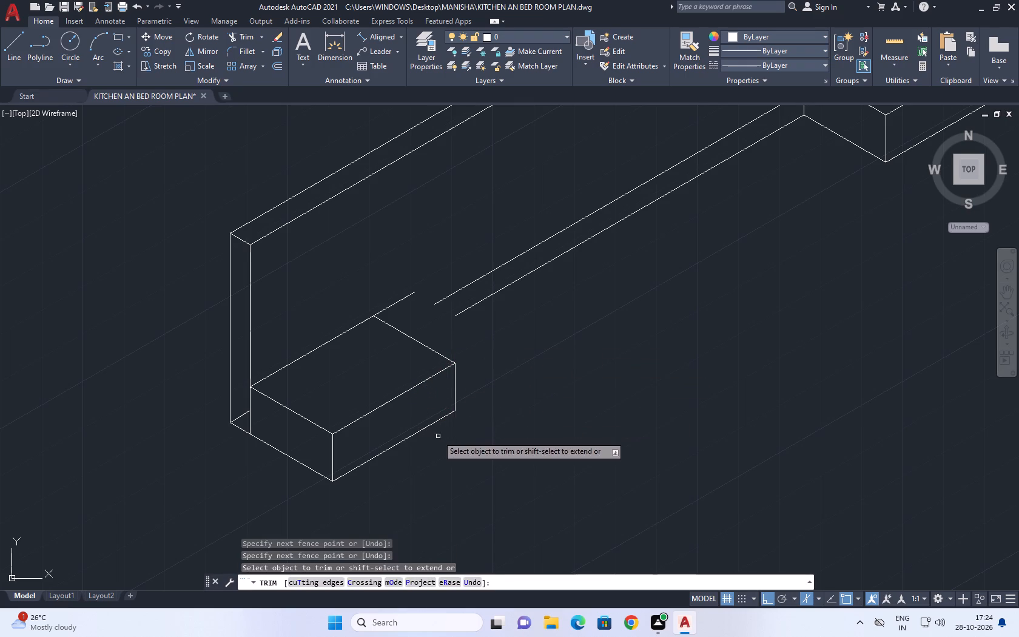
left_click(408, 297)
key("Escape")
Extend the panel's two long bottom edges to the shortened near base.
key("e")
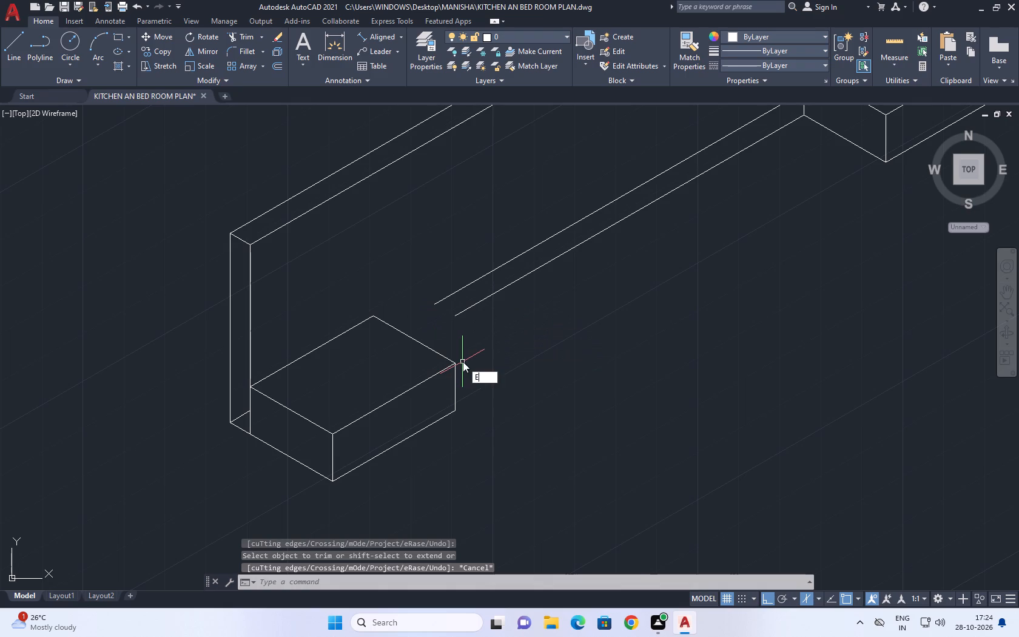
key("x")
key("space")
left_click_drag(449, 254, 455, 261)
left_click(517, 345)
scroll(488, 343, "down", 4)
key("Escape")
Move the far base's top edge at its inner end 10 inward along the base.
scroll(563, 297, "up", 2)
middle_click_drag(567, 280, 551, 311)
scroll(503, 348, "up", 2)
left_click(500, 345)
left_click(493, 355)
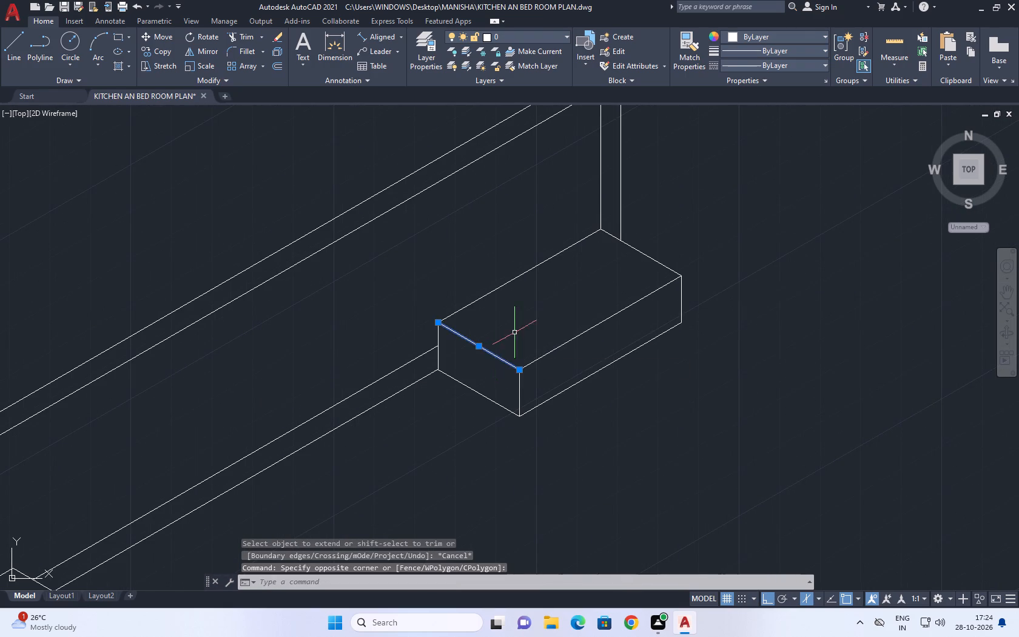
middle_click_drag(516, 329, 511, 346)
key("m")
key("space")
left_click_drag(503, 367, 512, 363)
key("1")
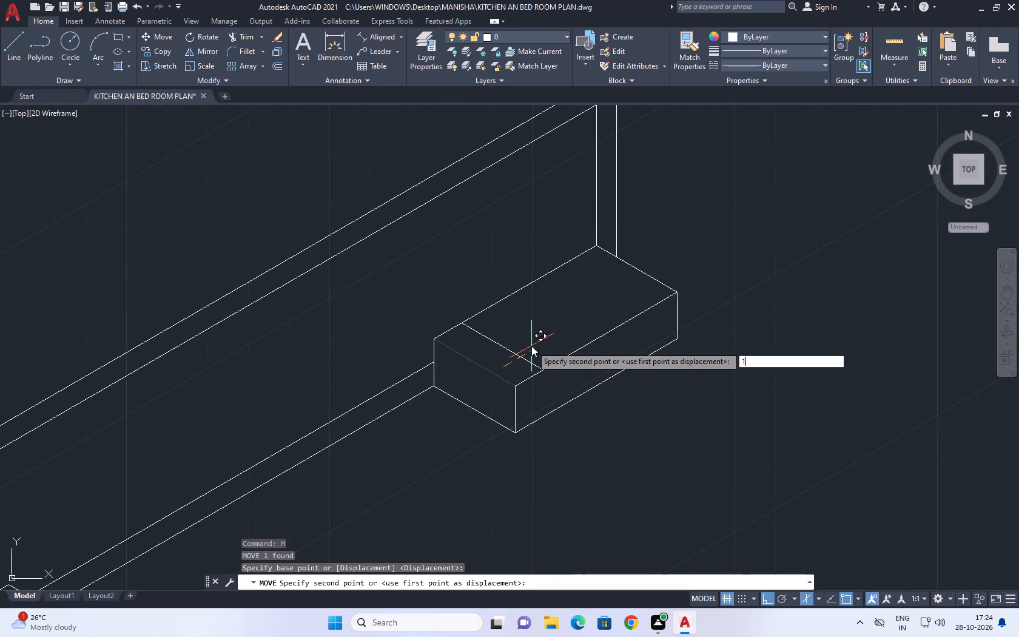
key("0")
key("m")
key("BackSpace")
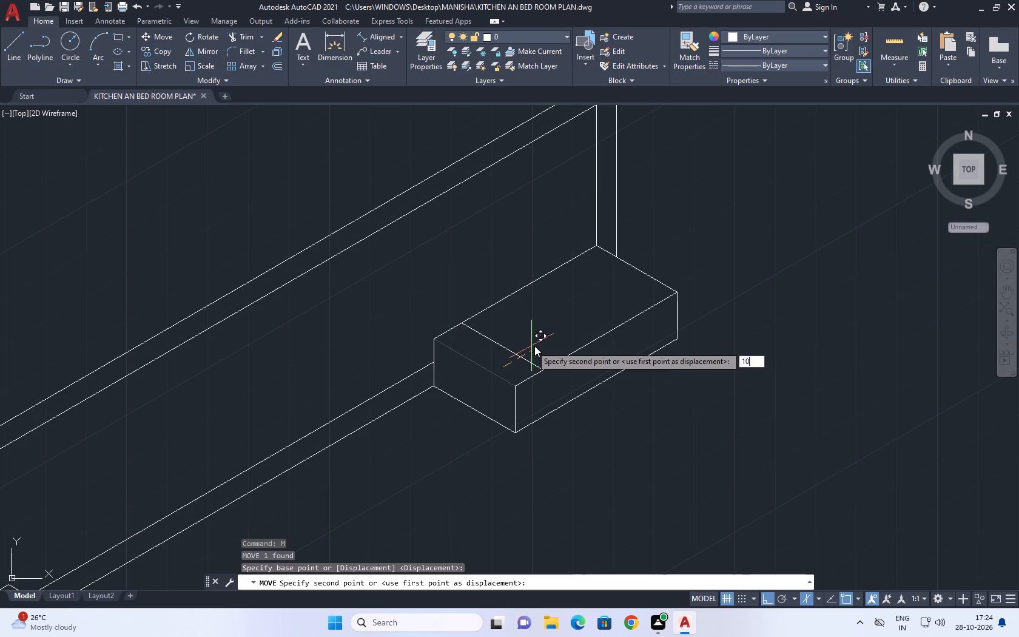
key("space")
key("Escape")
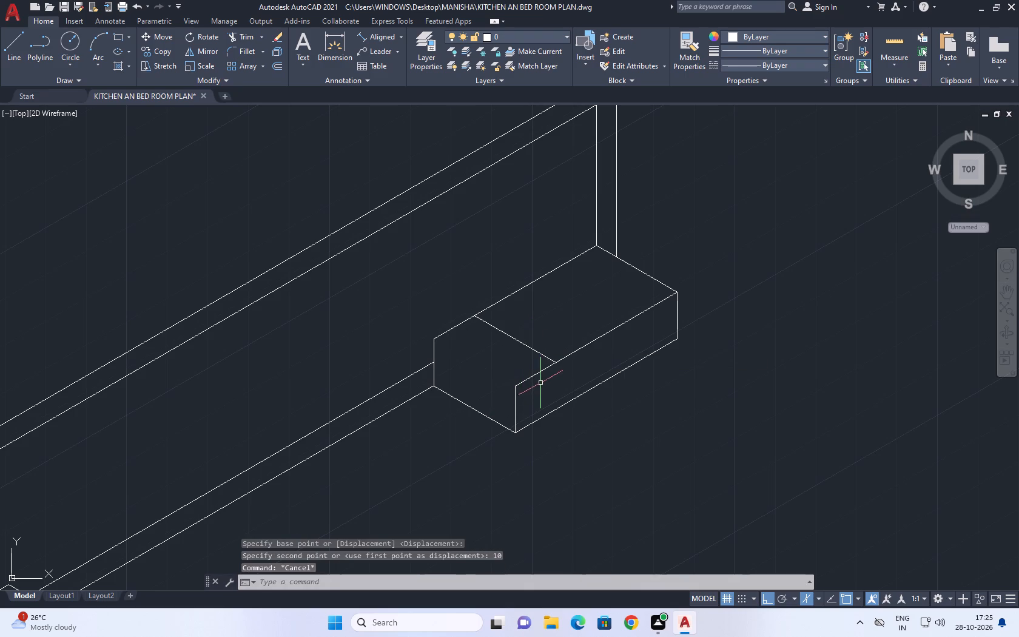
Draw vertical lines down from both ends of the far base's moved edge, past its bottom edges.
key("l")
key("space")
left_click_drag(556, 361, 555, 388)
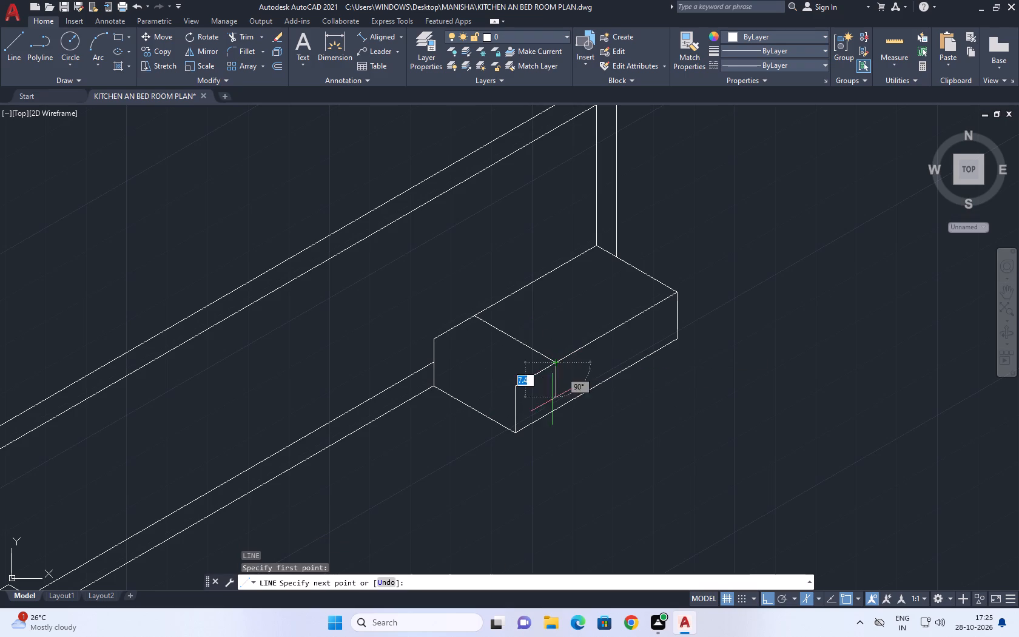
left_click(559, 436)
key("space")
middle_click_drag(477, 372, 504, 387)
key("l")
key("space")
left_click(501, 332)
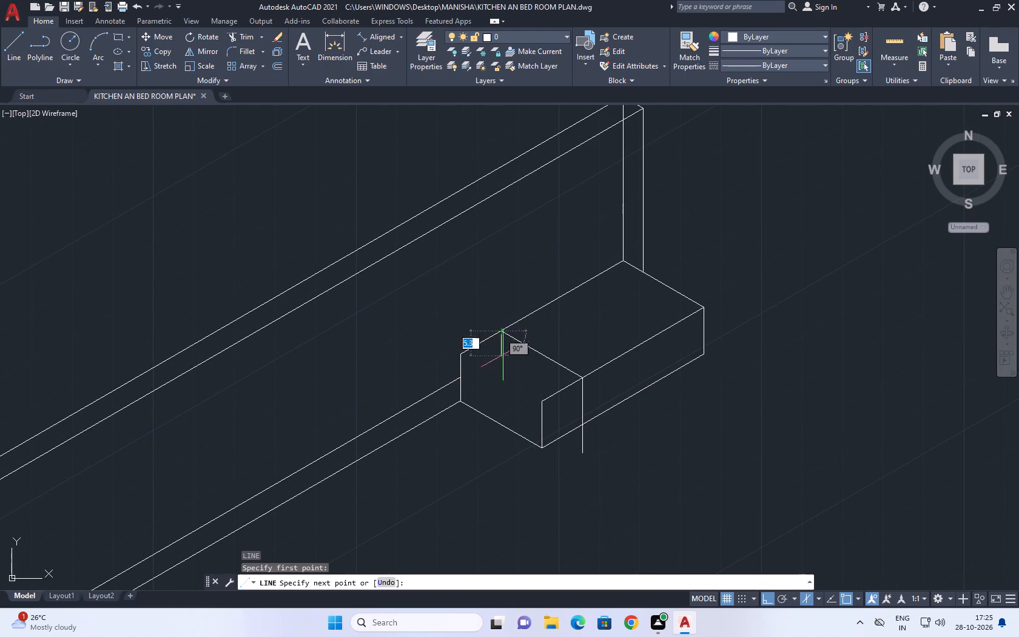
left_click(496, 449)
key("space")
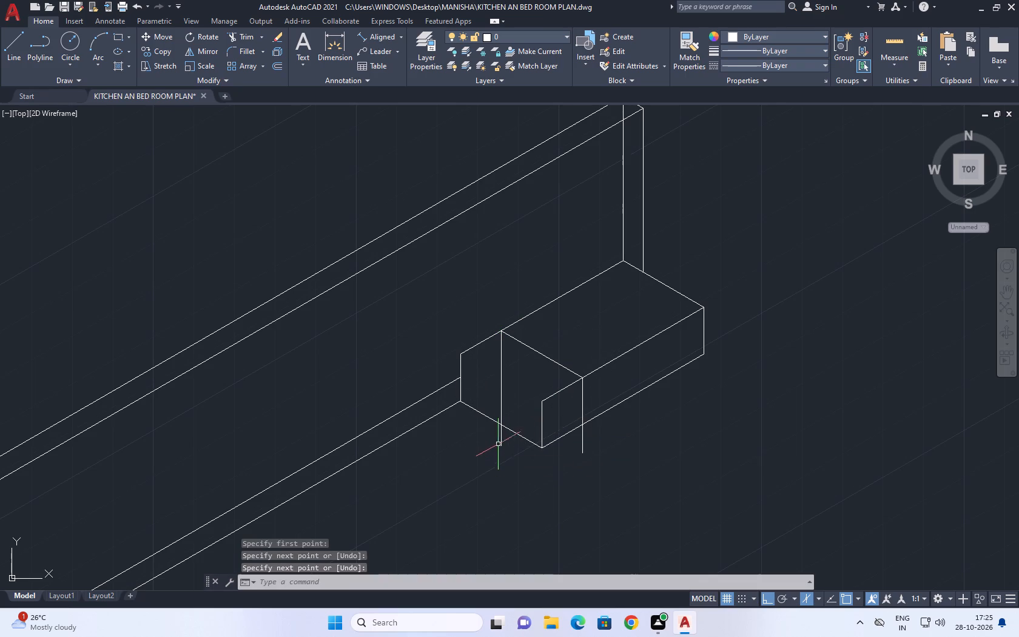
Trim the far base's edges beyond the new end verticals and erase the remaining piece of the old back vertical.
type("TR")
key("space")
left_click_drag(554, 418, 555, 412)
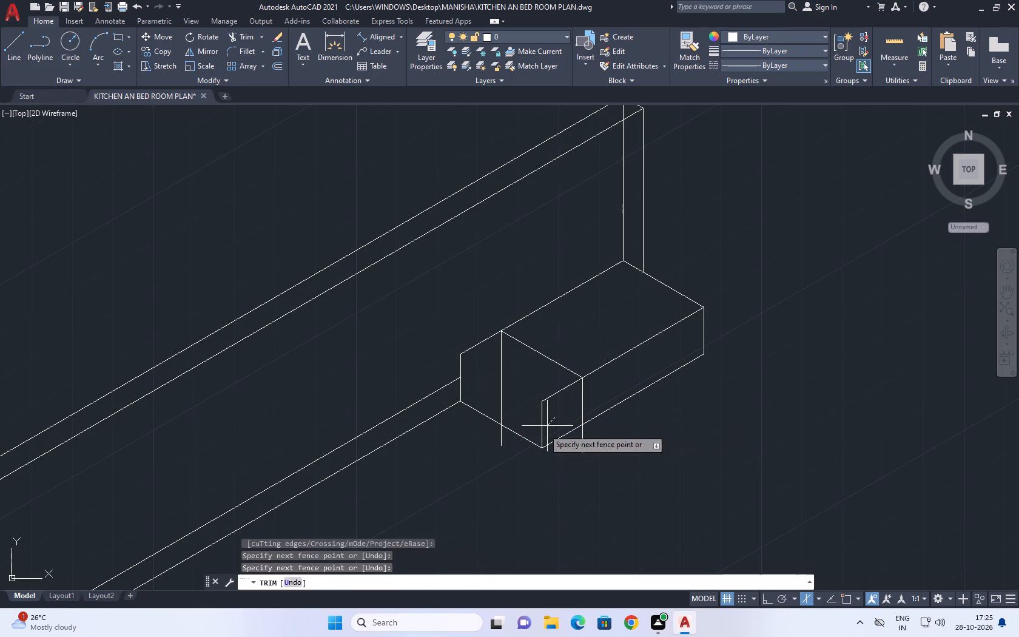
left_click(510, 450)
left_click(554, 389)
left_click(562, 442)
left_click(493, 408)
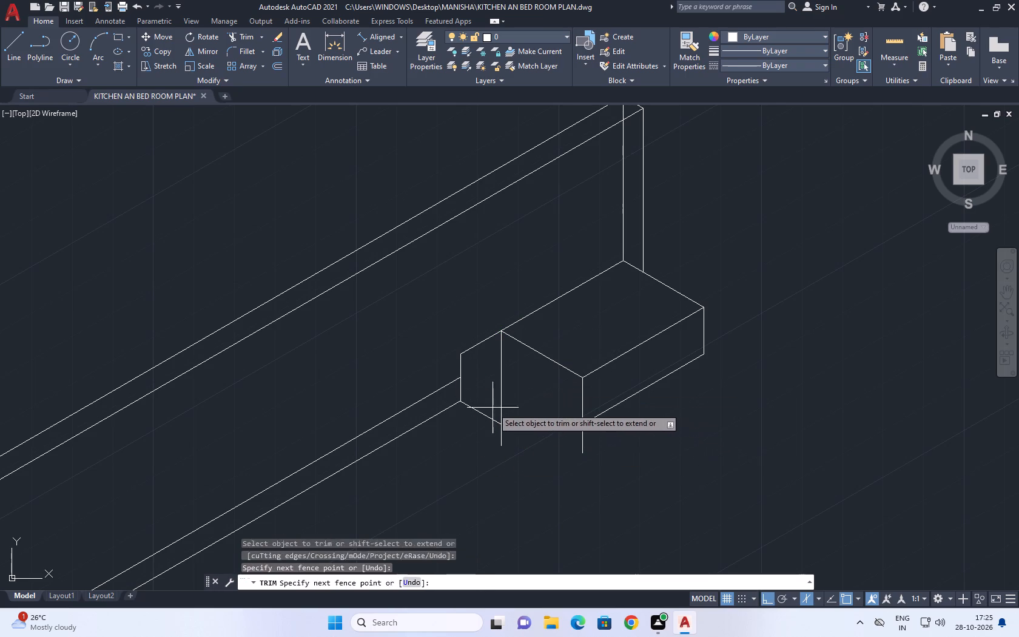
left_click(480, 427)
left_click(499, 303)
left_click(480, 360)
left_click(462, 369)
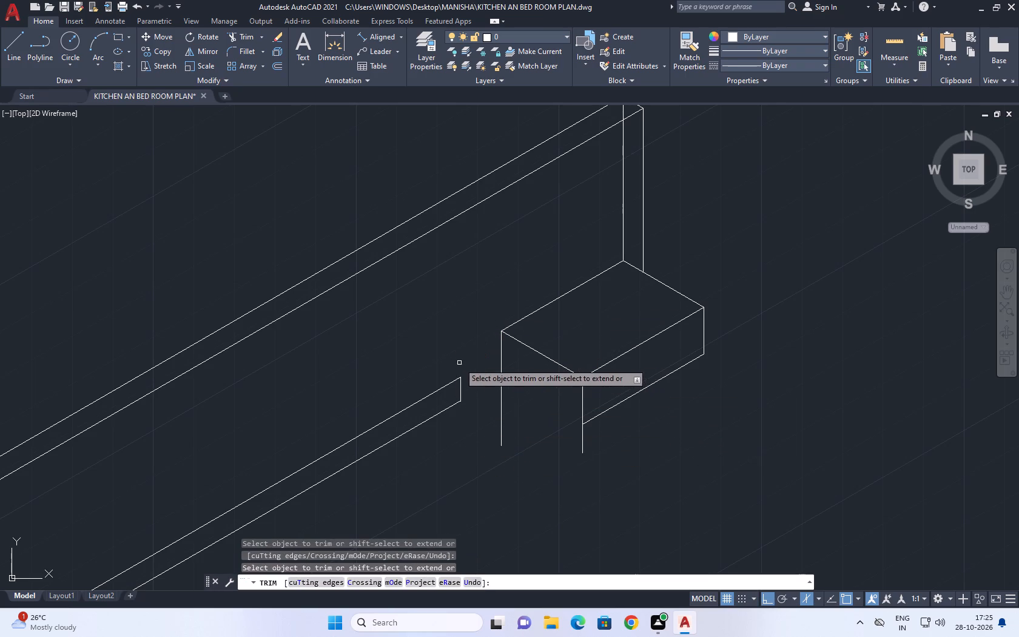
key("Escape")
left_click(460, 391)
key("Delete")
middle_click_drag(515, 426, 509, 423)
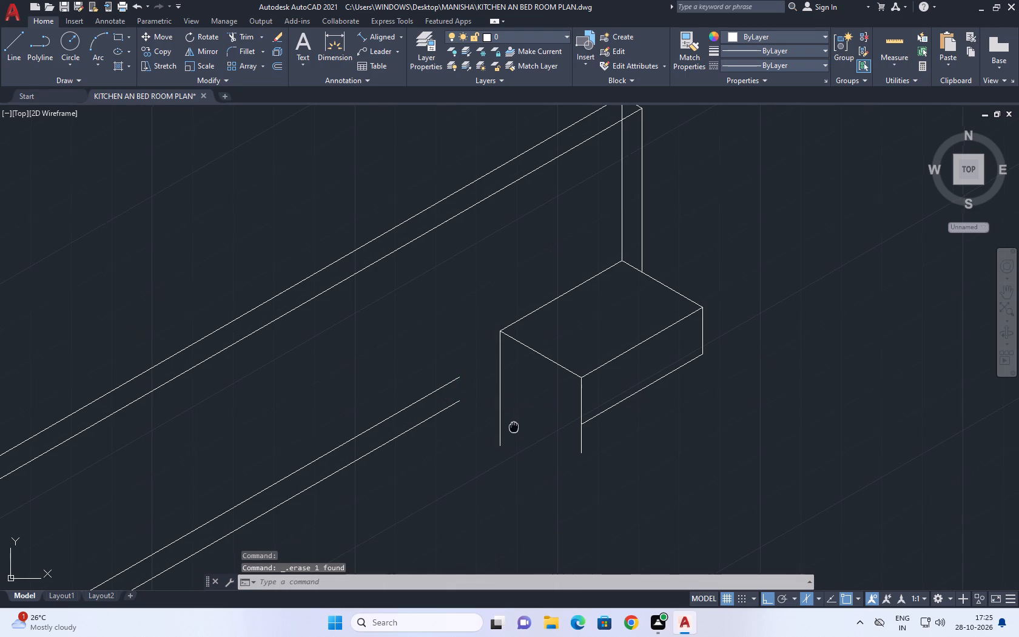
middle_click_drag(509, 423, 492, 416)
key("space")
key("Escape")
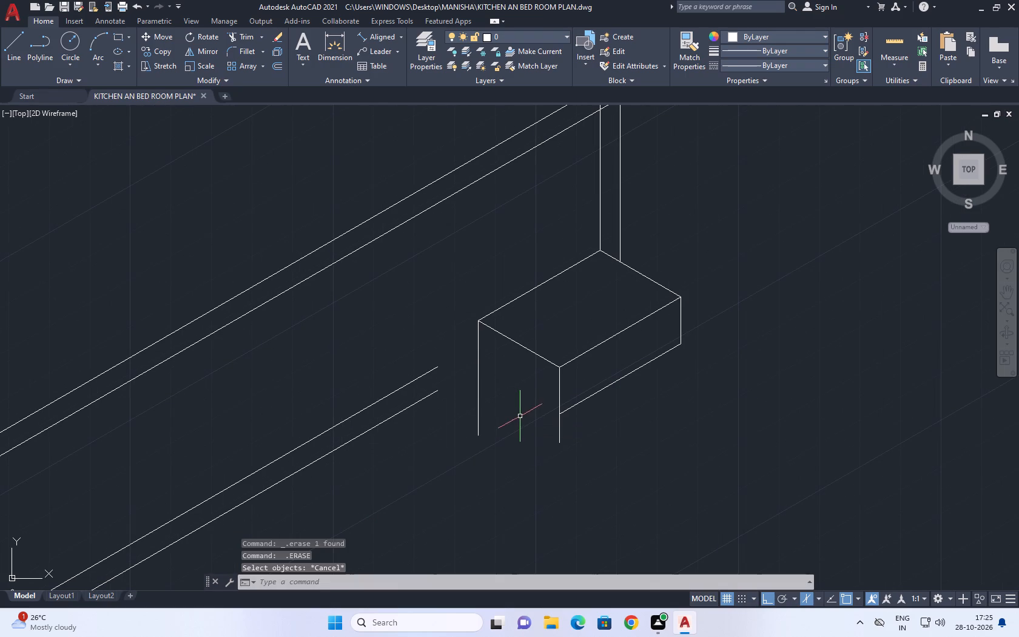
Draw the bottom edge of the far base's new end face from its front corner, running past the back vertical.
key("l")
key("space")
left_click(556, 414)
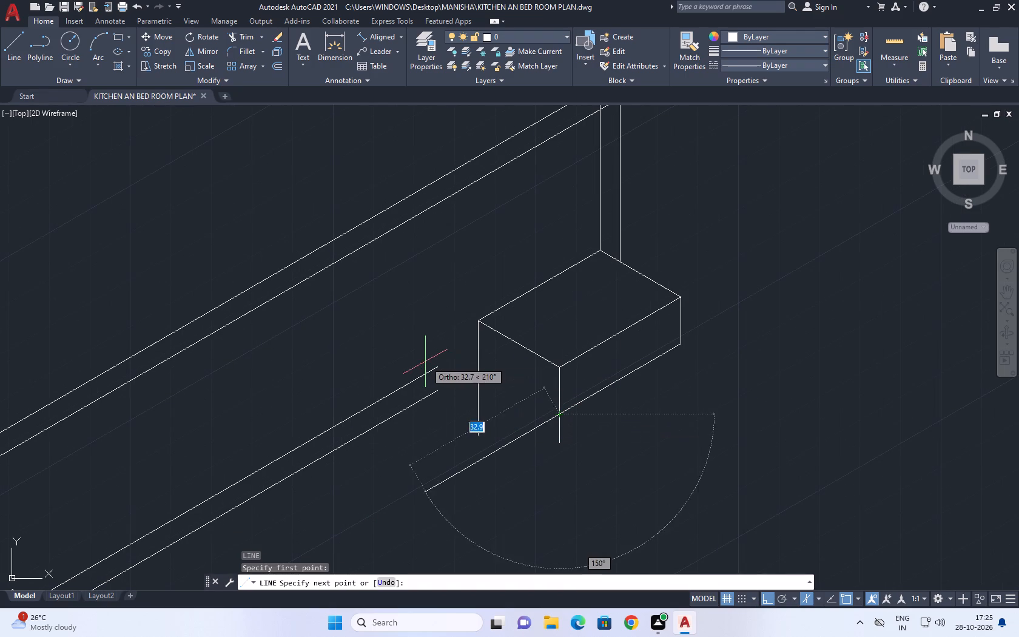
key("F5")
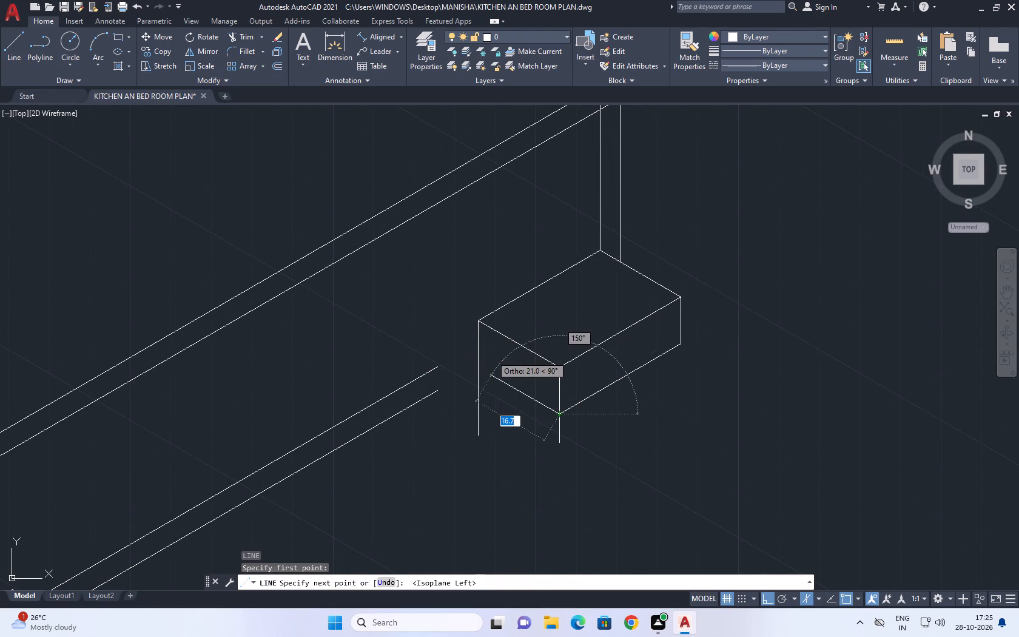
left_click(437, 349)
key("space")
Trim the overhanging ends of the two verticals and the new bottom edge at the far base's inner end.
key("t")
key("r")
key("space")
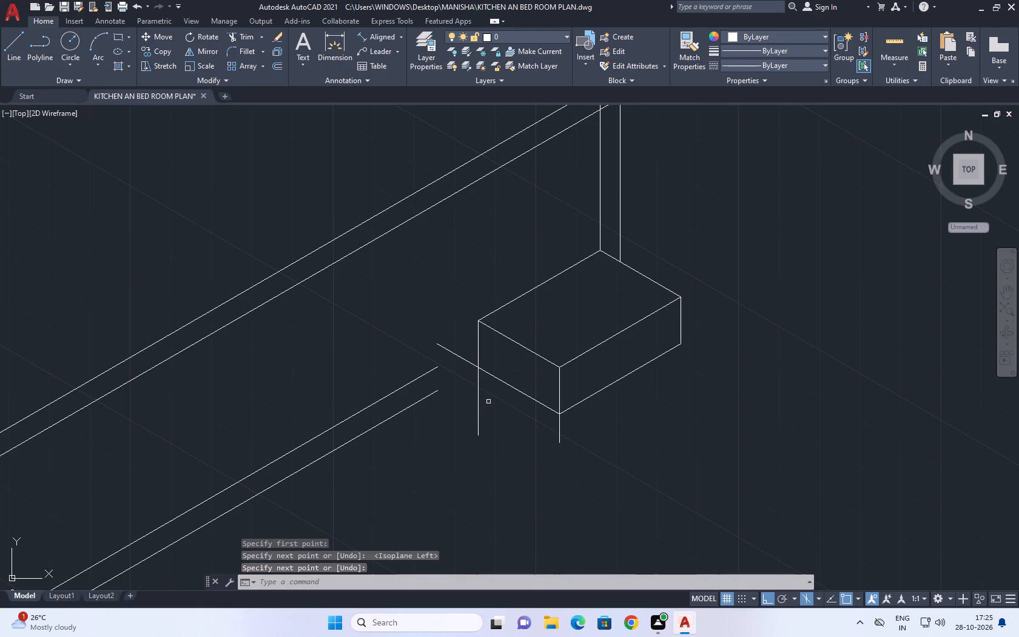
left_click_drag(595, 429, 587, 424)
left_click(471, 393)
left_click(463, 348)
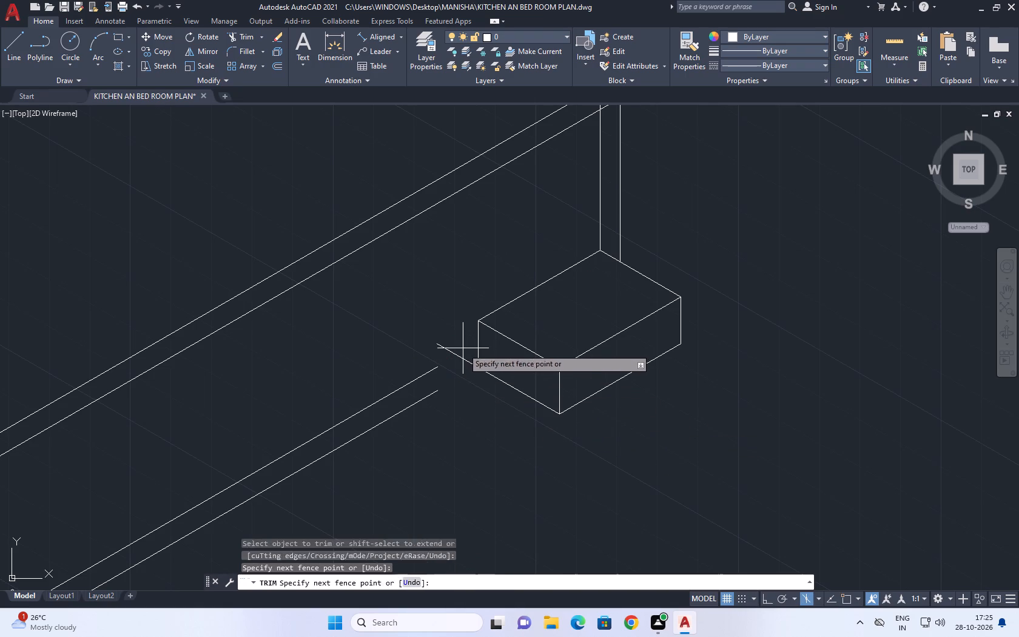
left_click_drag(459, 376, 460, 383)
key("Escape")
Extend the panel's two long bottom edges to the shortened far base.
scroll(446, 389, "down", 2)
middle_click_drag(448, 388, 466, 377)
scroll(445, 379, "up", 2)
type("EX")
key("space")
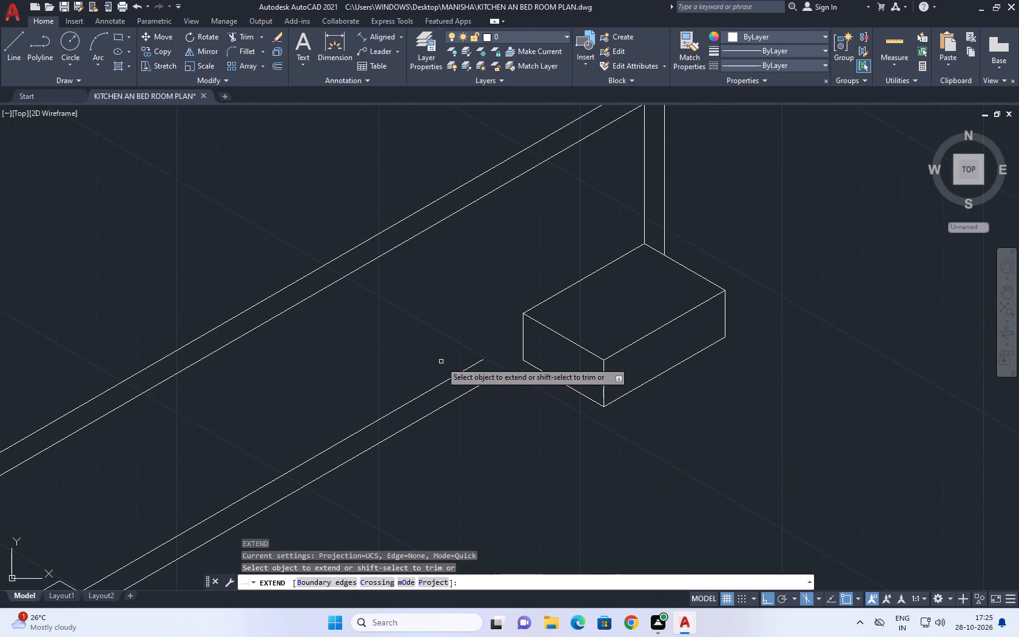
left_click(443, 375)
left_click(462, 414)
scroll(513, 391, "down", 1)
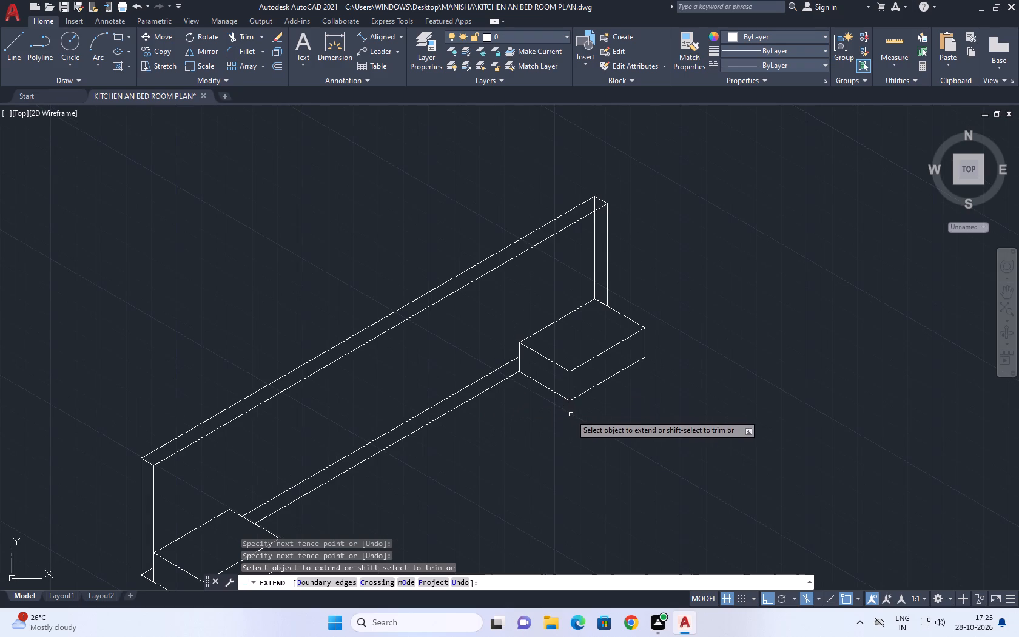
key("Escape")
Inspect the panel with its two shortened end bases and the empty space in front of it.
scroll(568, 412, "down", 1)
middle_click_drag(593, 409, 573, 334)
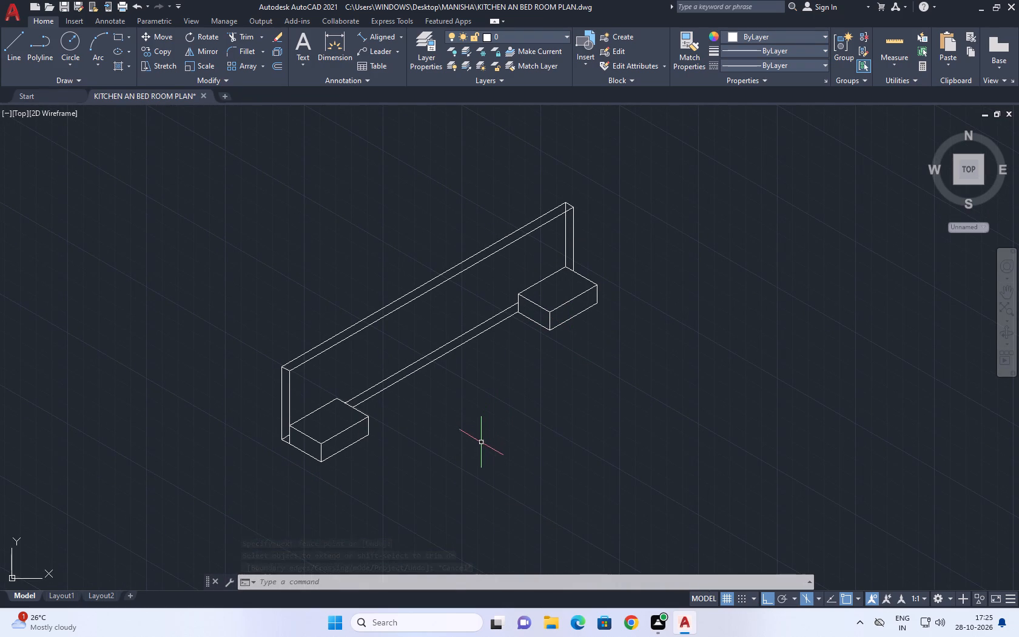
scroll(560, 409, "down", 1)
middle_click_drag(560, 409, 553, 372)
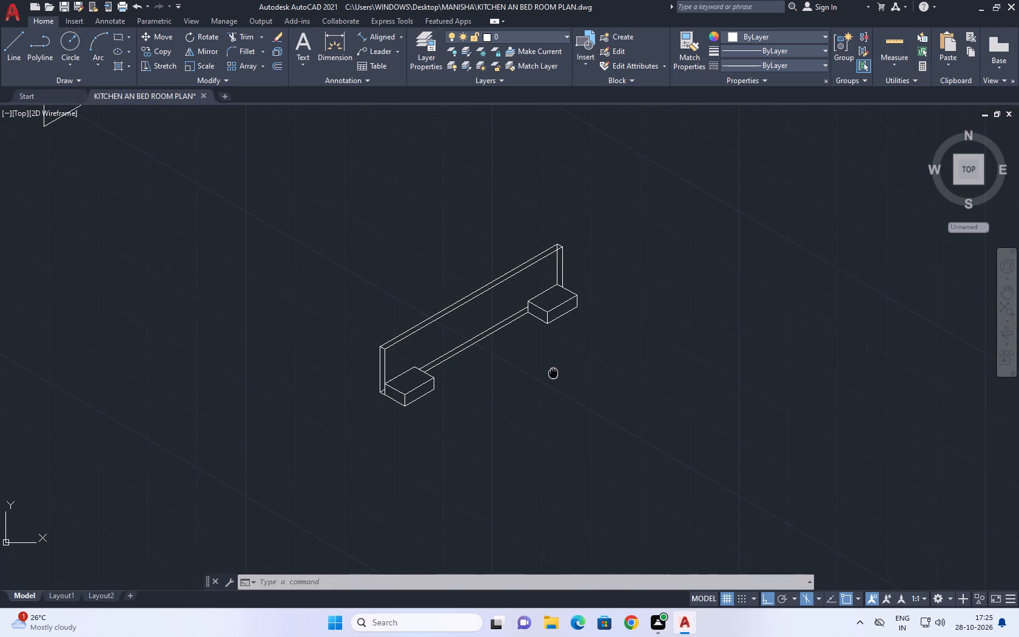
middle_click_drag(553, 372, 553, 372)
scroll(399, 396, "up", 2)
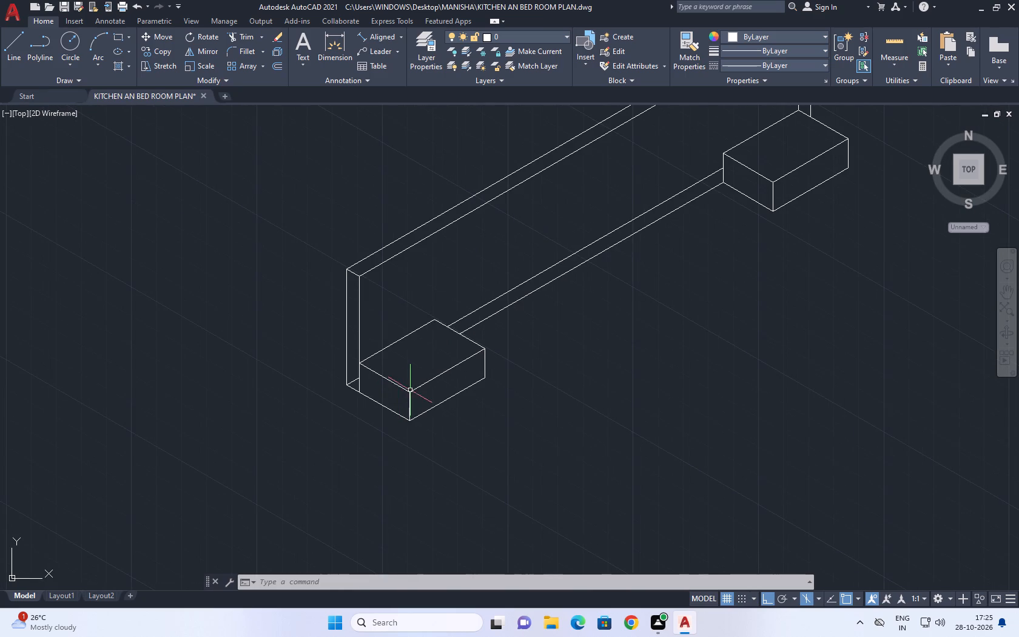
middle_click_drag(562, 421, 423, 363)
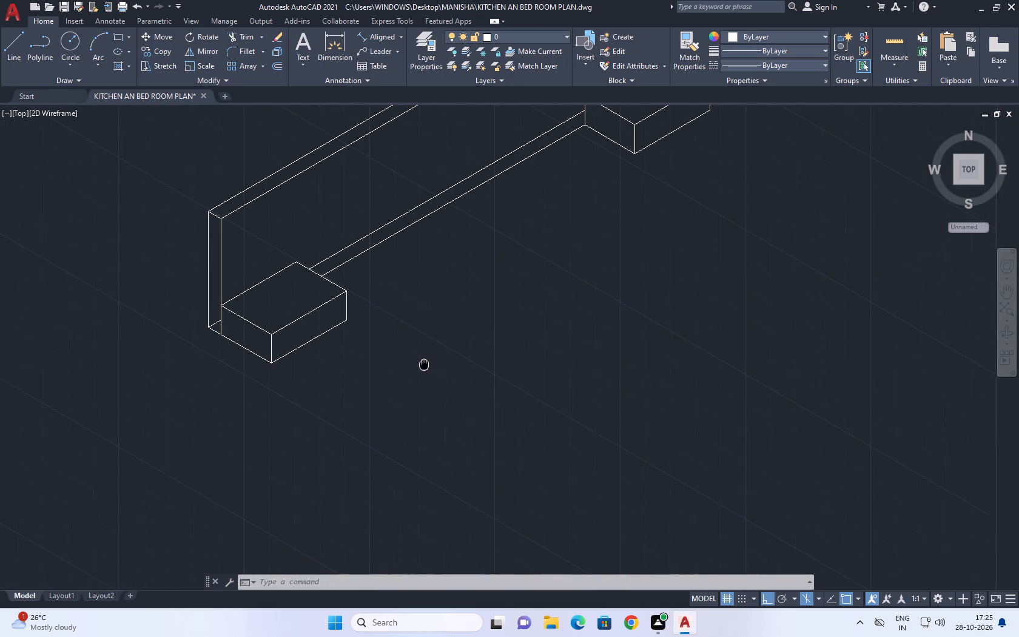
middle_click_drag(423, 363, 419, 360)
scroll(464, 339, "down", 1)
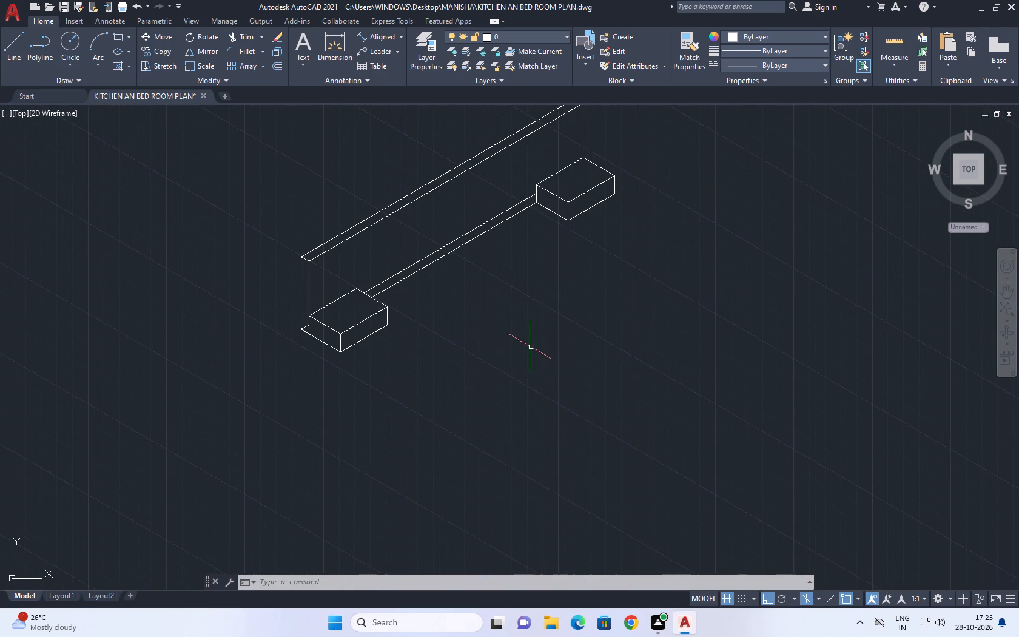
middle_click_drag(539, 348, 500, 352)
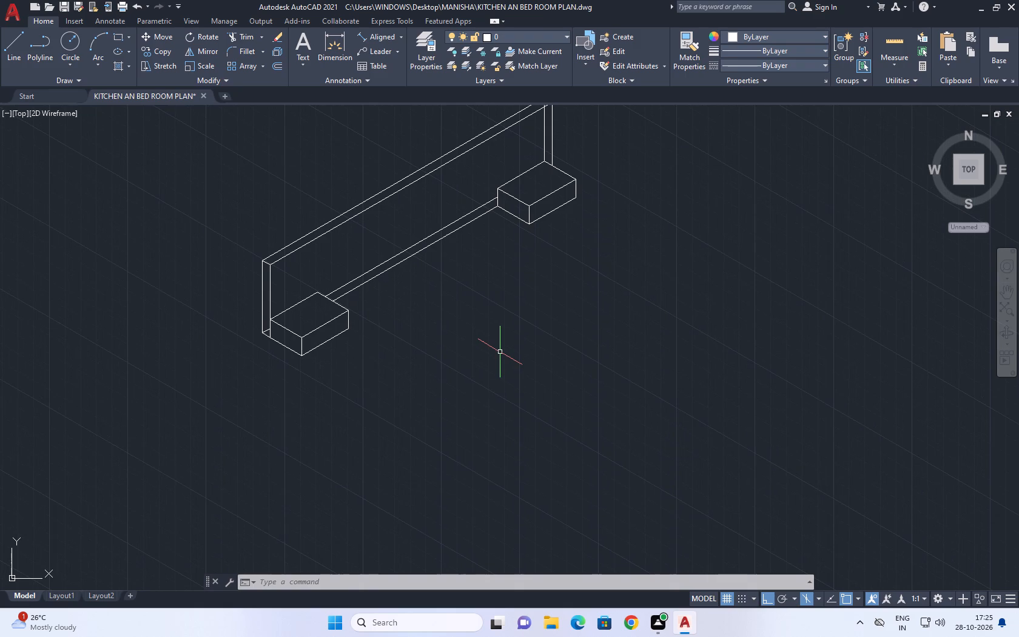
Draw a closed 120 by 80 isometric rectangle on the top isoplane, in the empty space in front of the panel.
key("l")
key("space")
middle_click_drag(565, 443, 472, 359)
middle_click(472, 359)
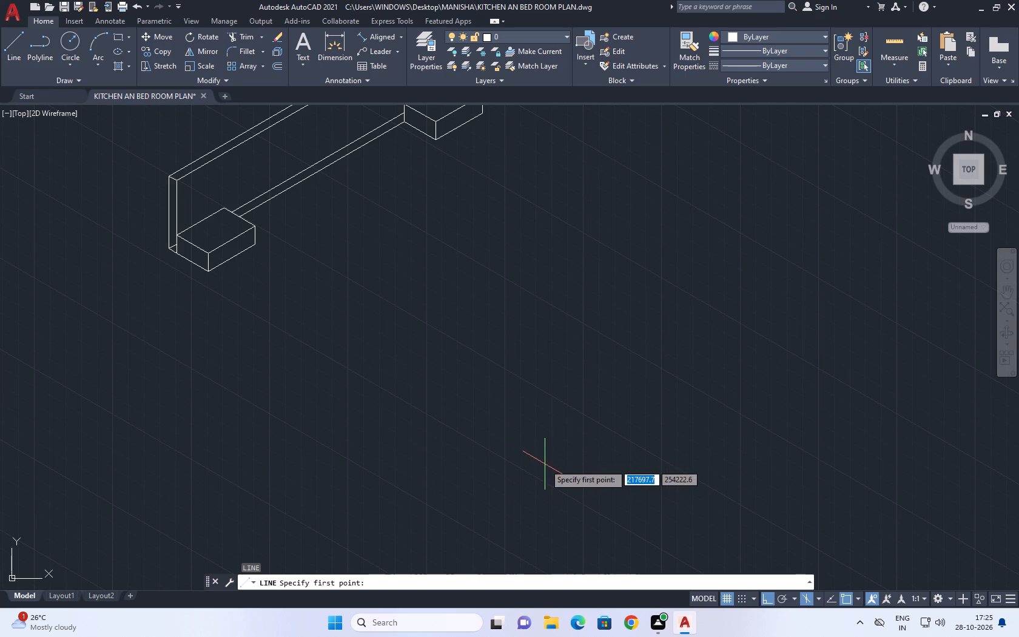
left_click_drag(459, 391, 478, 396)
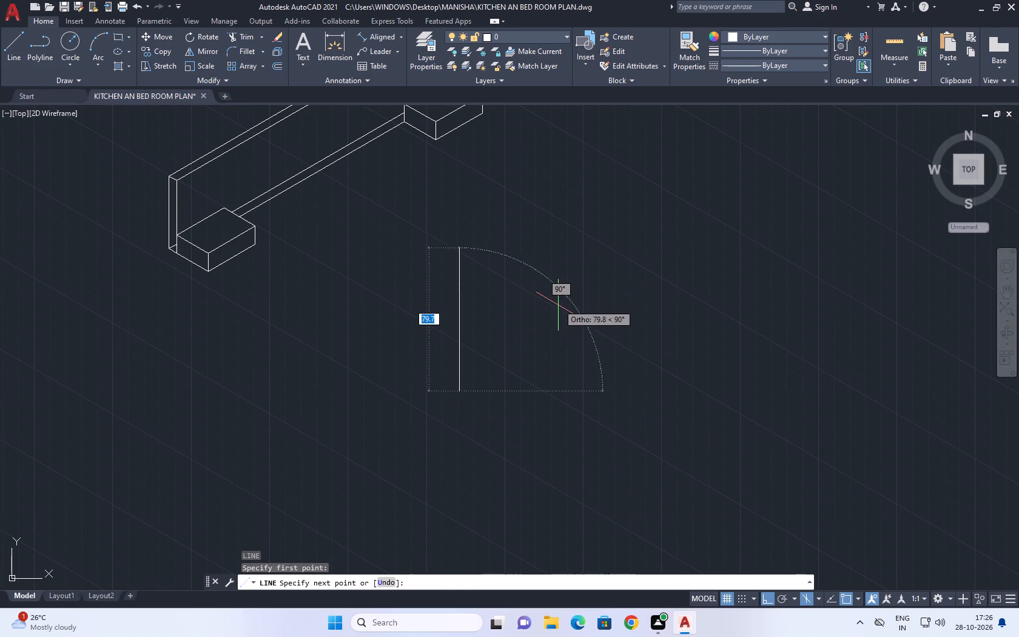
key("F5")
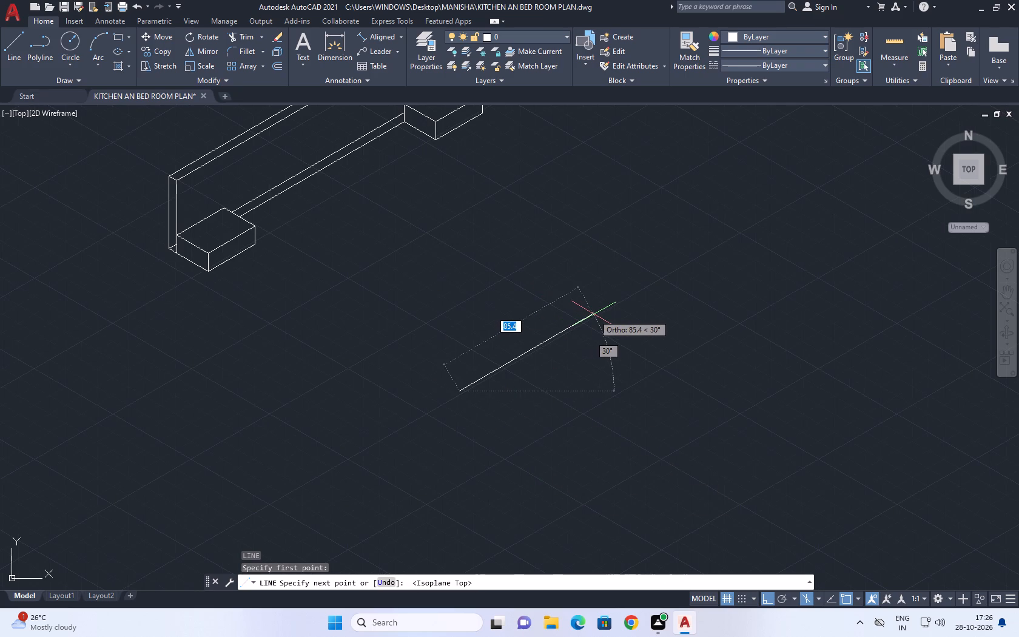
type("12")
key("0")
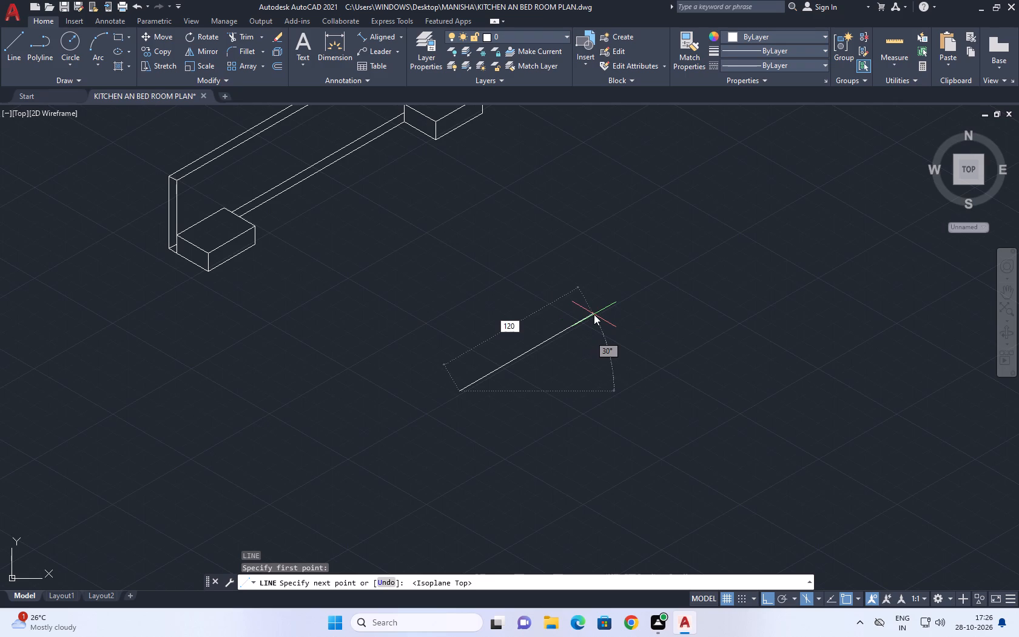
key("Return")
middle_click_drag(533, 249, 533, 251)
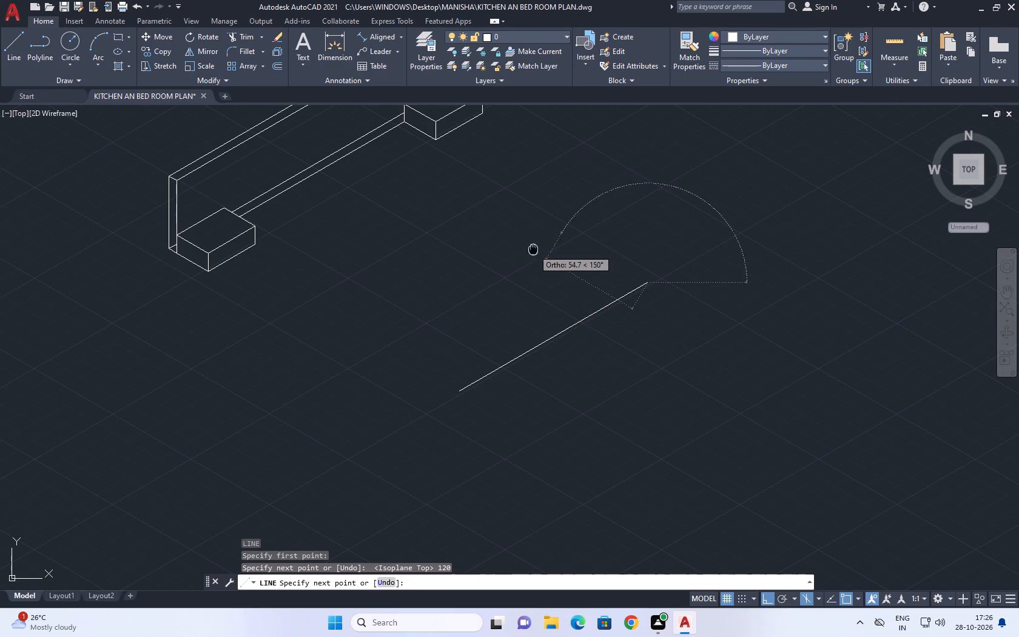
middle_click_drag(533, 251, 591, 322)
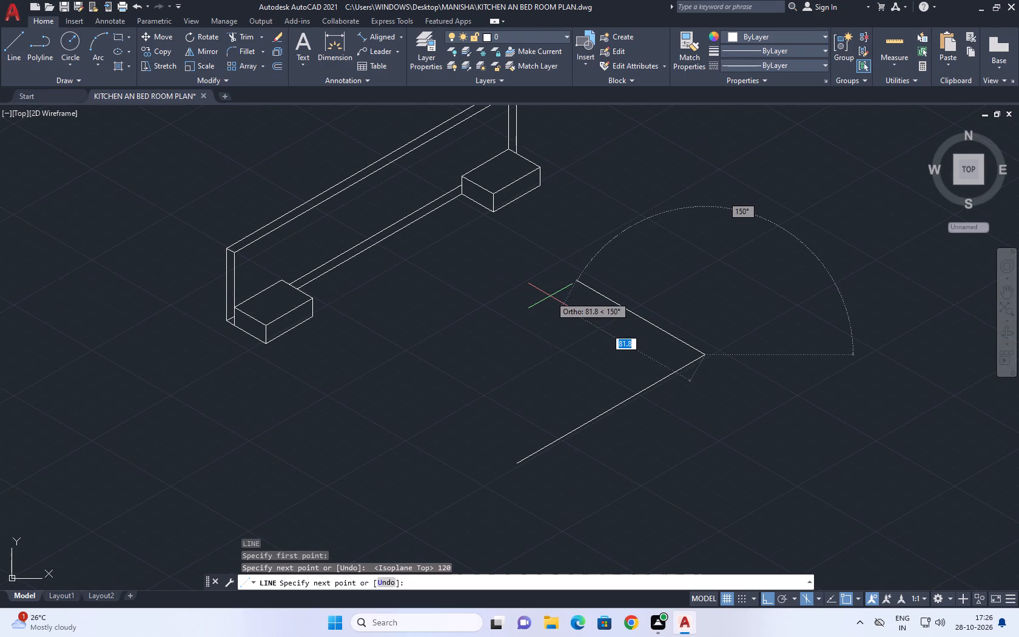
type("80")
key("Return")
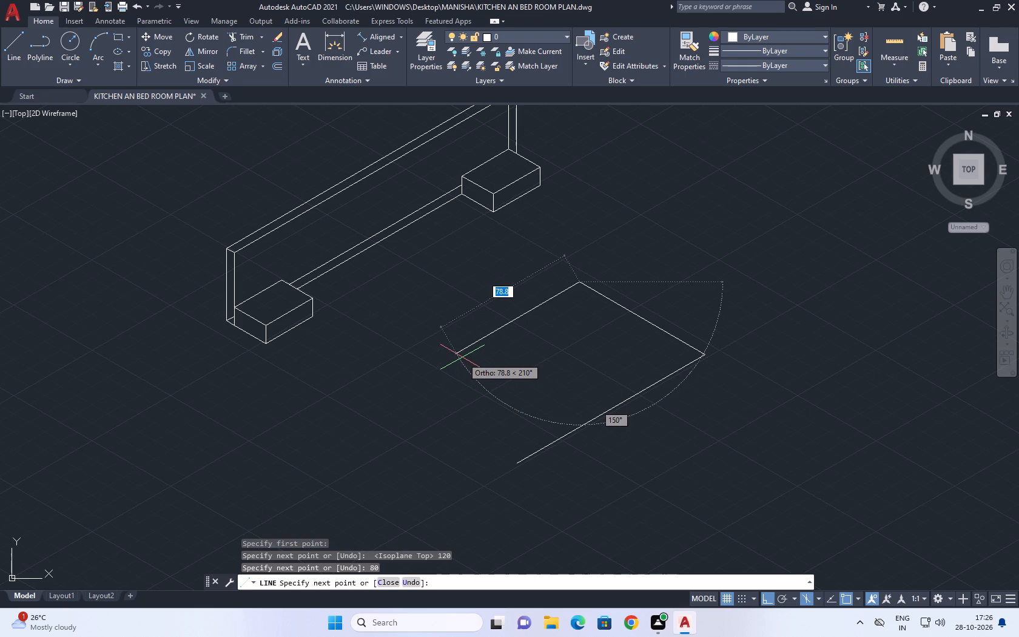
type("12")
key("0")
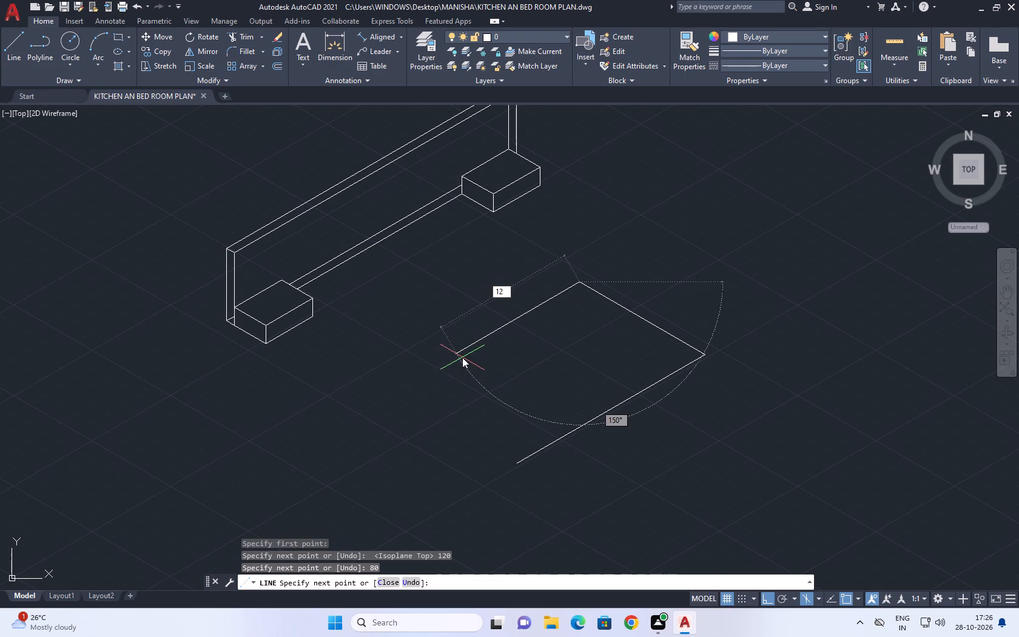
key("Return")
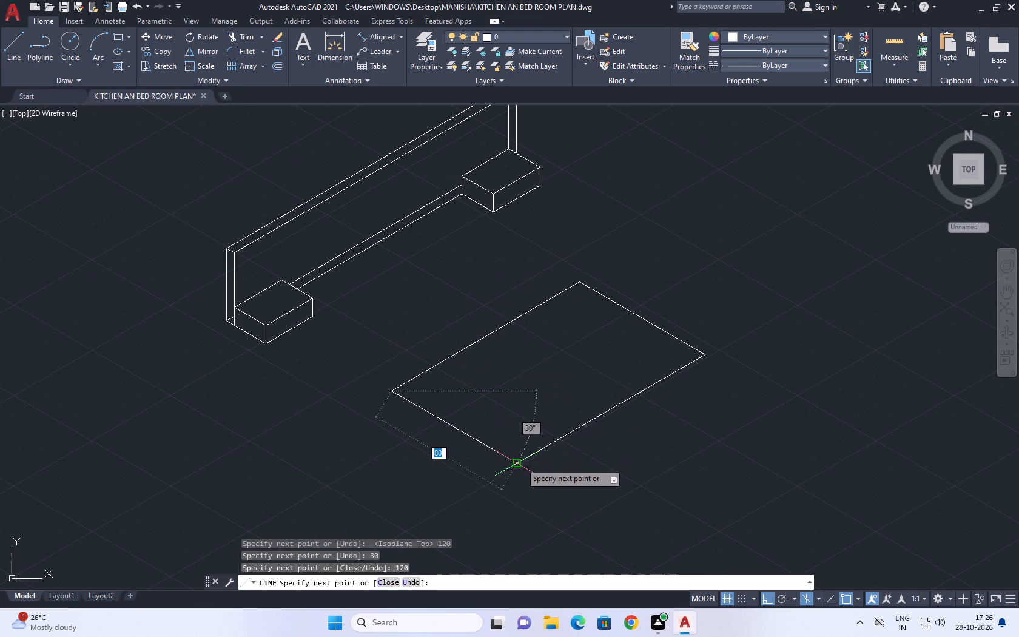
left_click(519, 464)
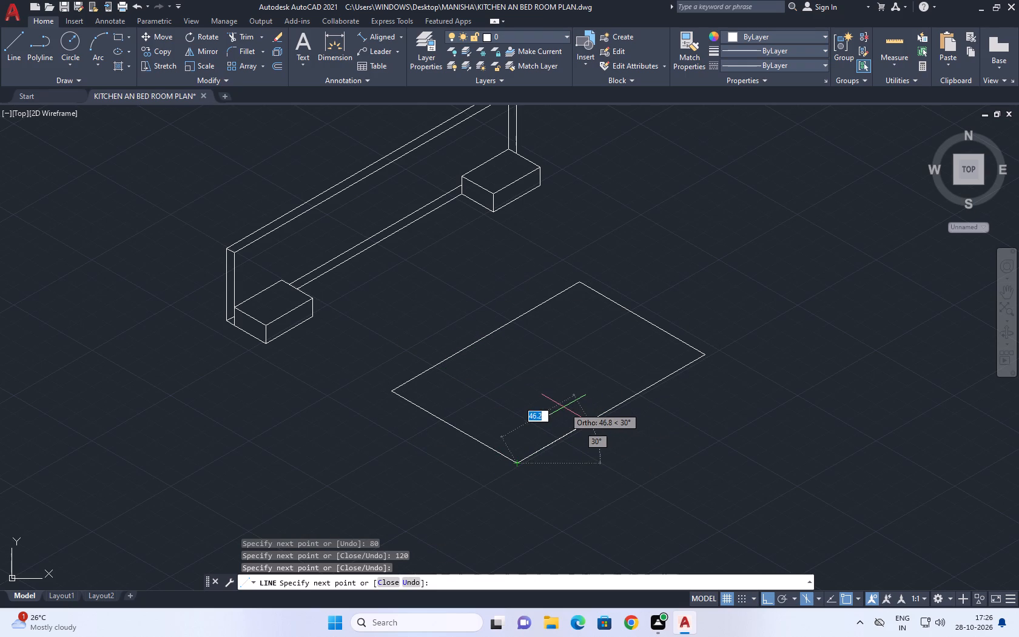
key("space")
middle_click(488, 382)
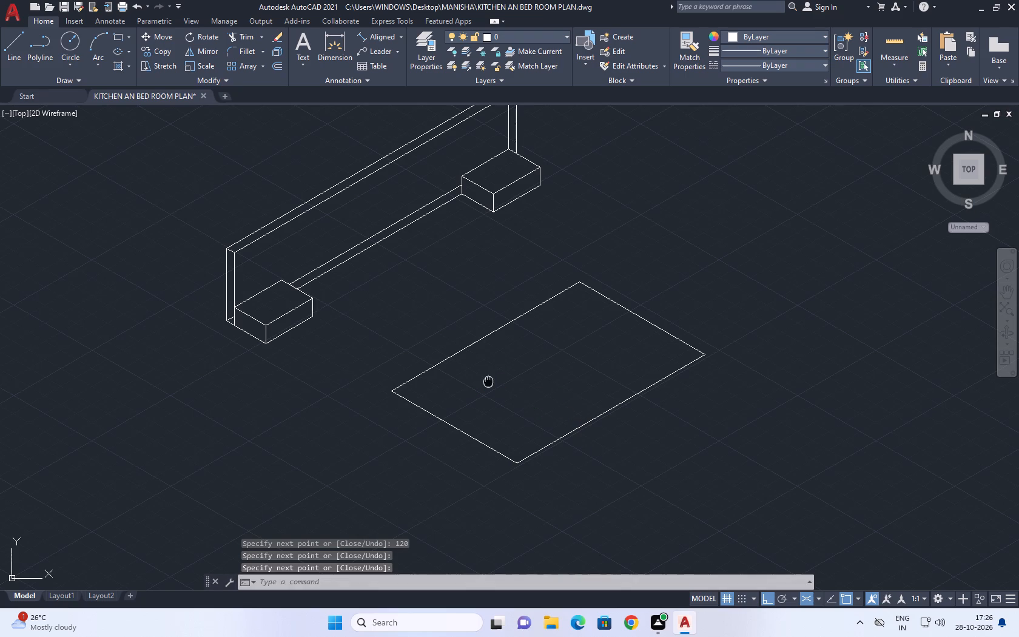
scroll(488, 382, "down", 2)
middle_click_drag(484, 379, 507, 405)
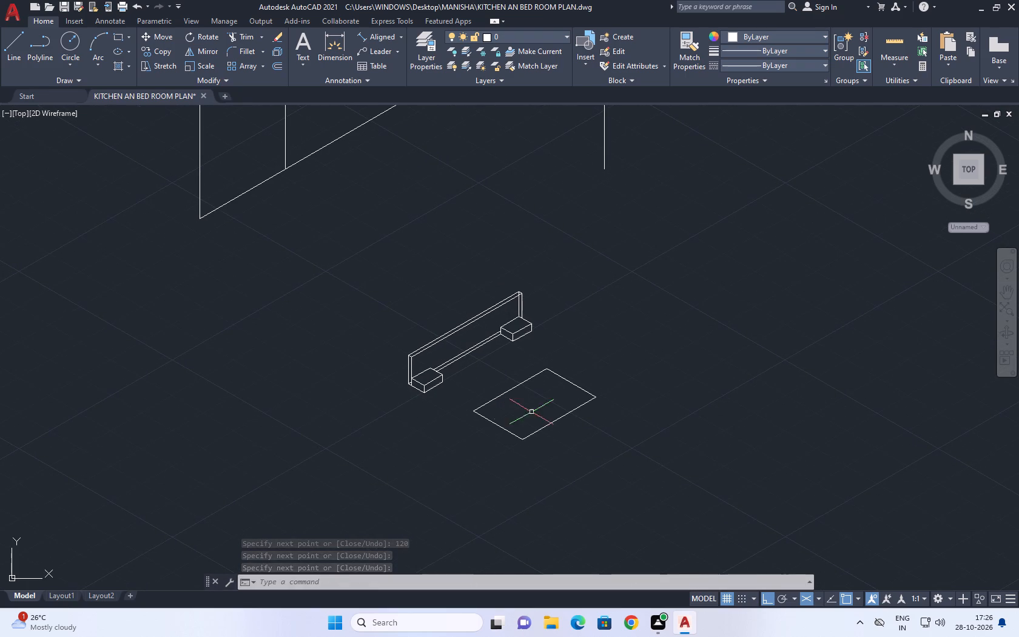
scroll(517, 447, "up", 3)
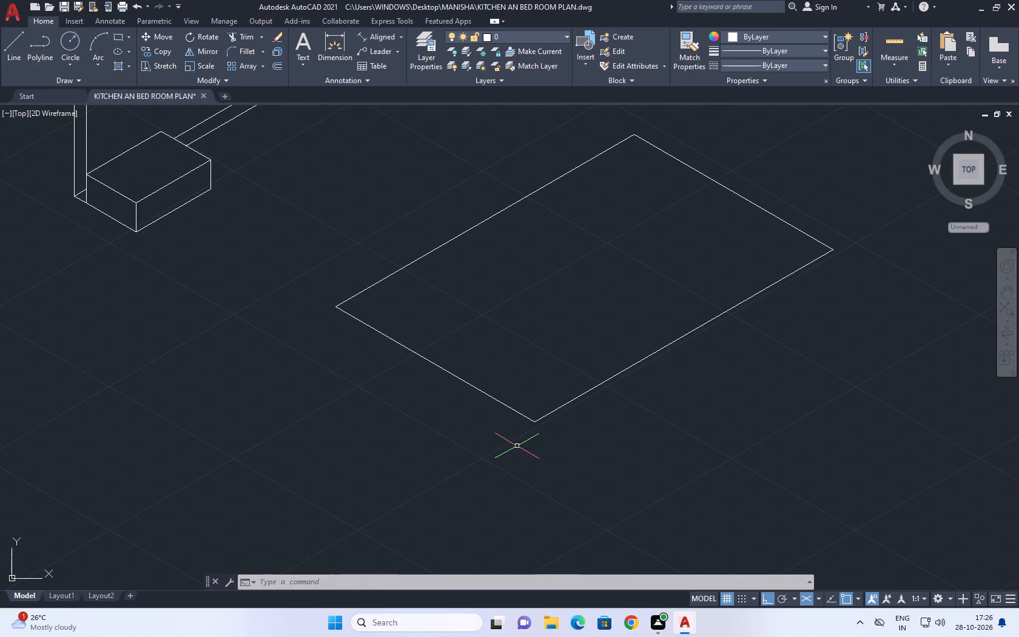
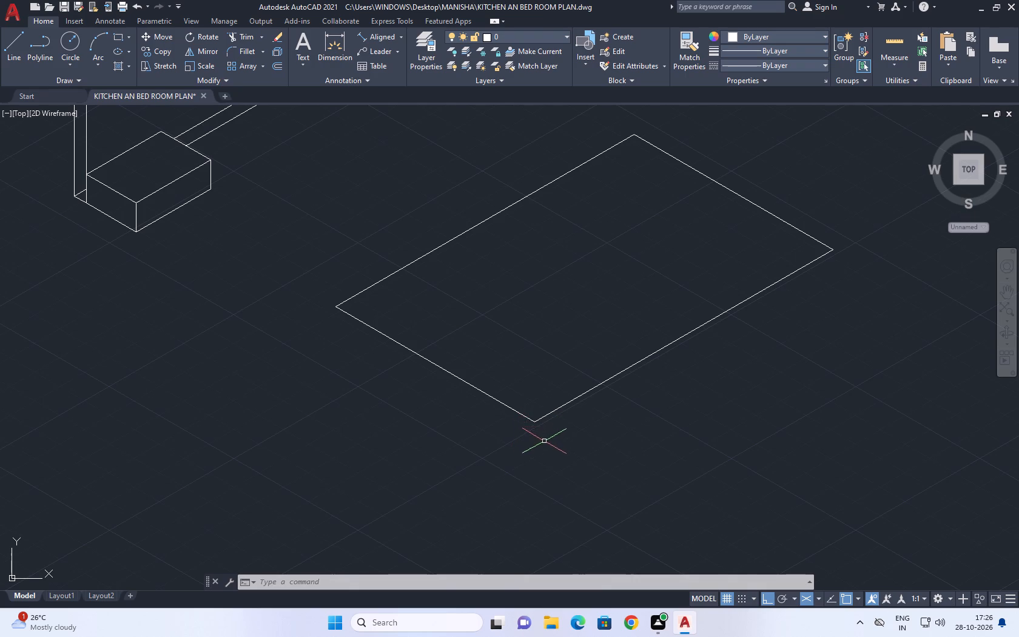
Draw a connected line from the rectangle's front corner: 5 up, 120 along the long edge, and down to the adjacent base corner.
scroll(545, 448, "down", 1)
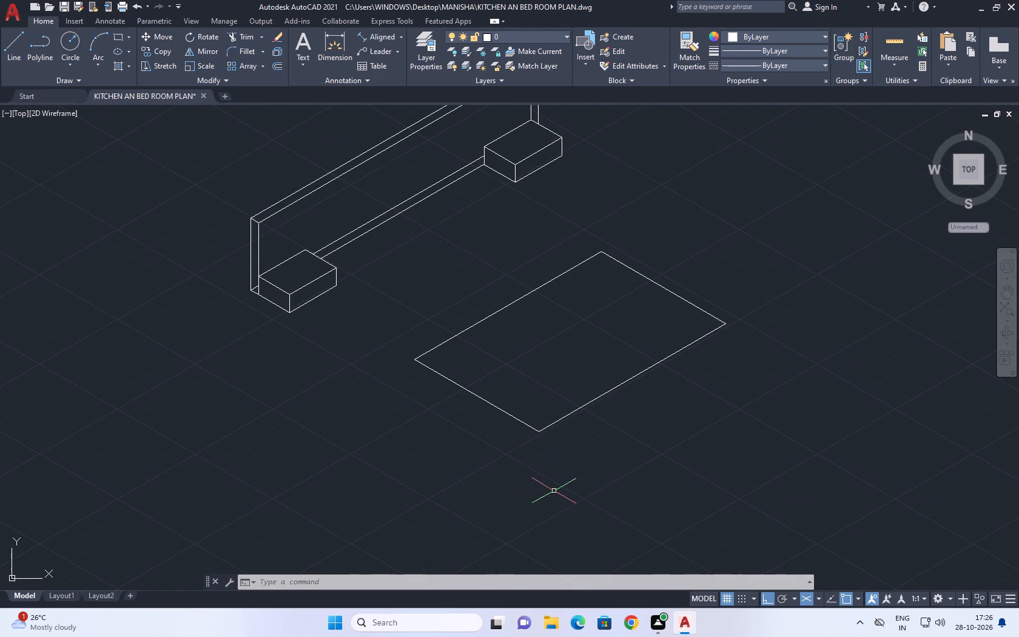
middle_click_drag(528, 432, 519, 472)
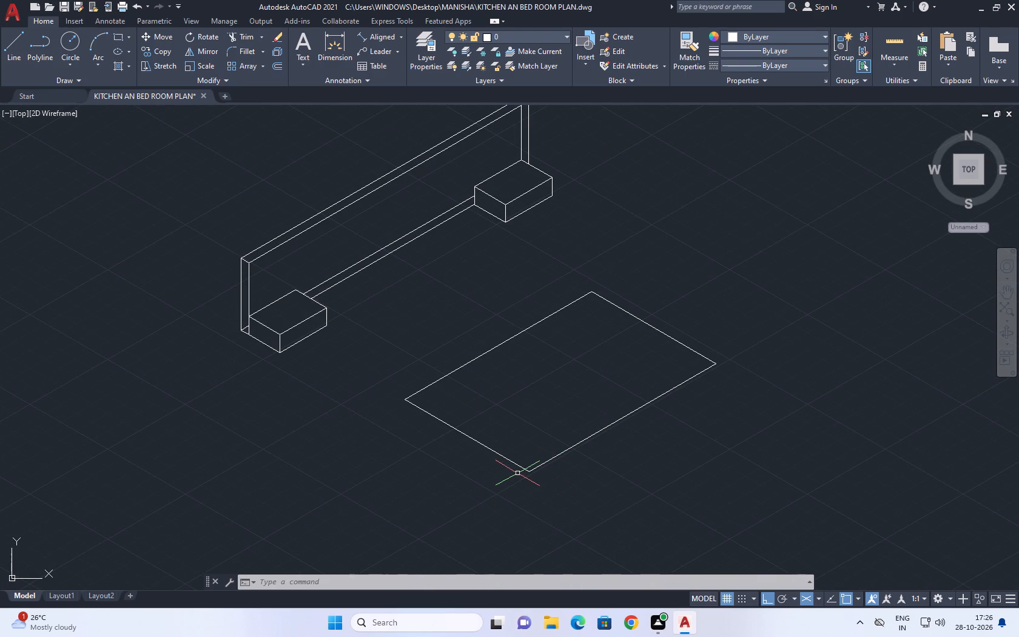
key("l")
key("space")
left_click(530, 472)
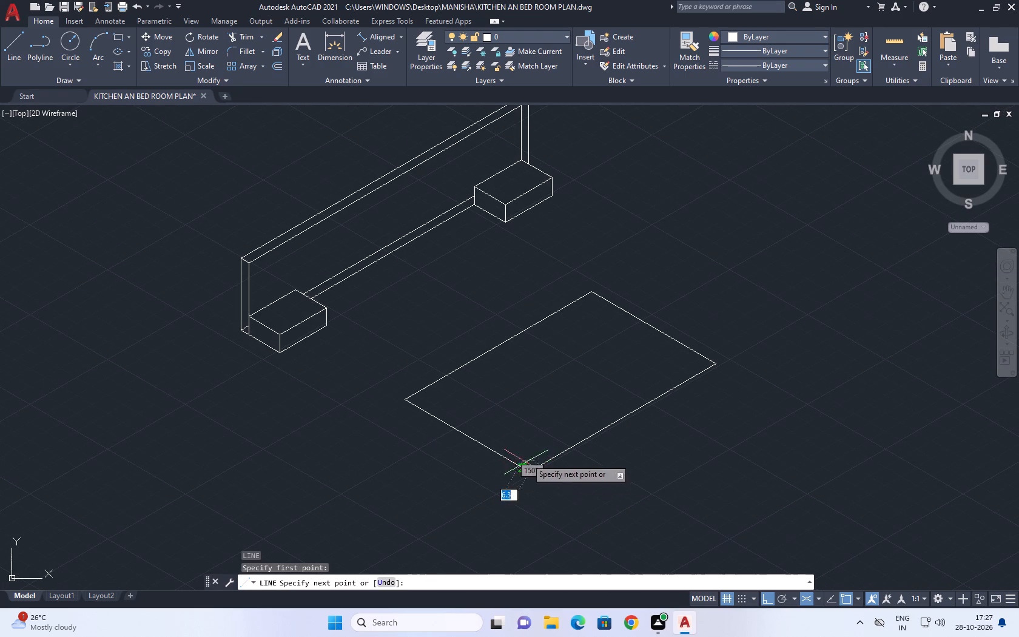
key("F5")
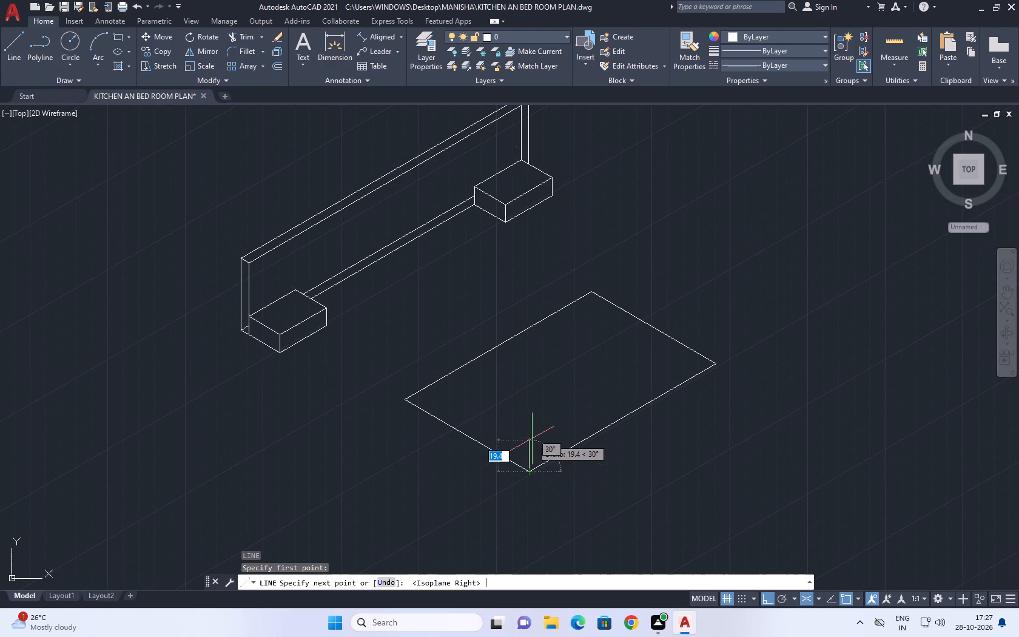
key("5")
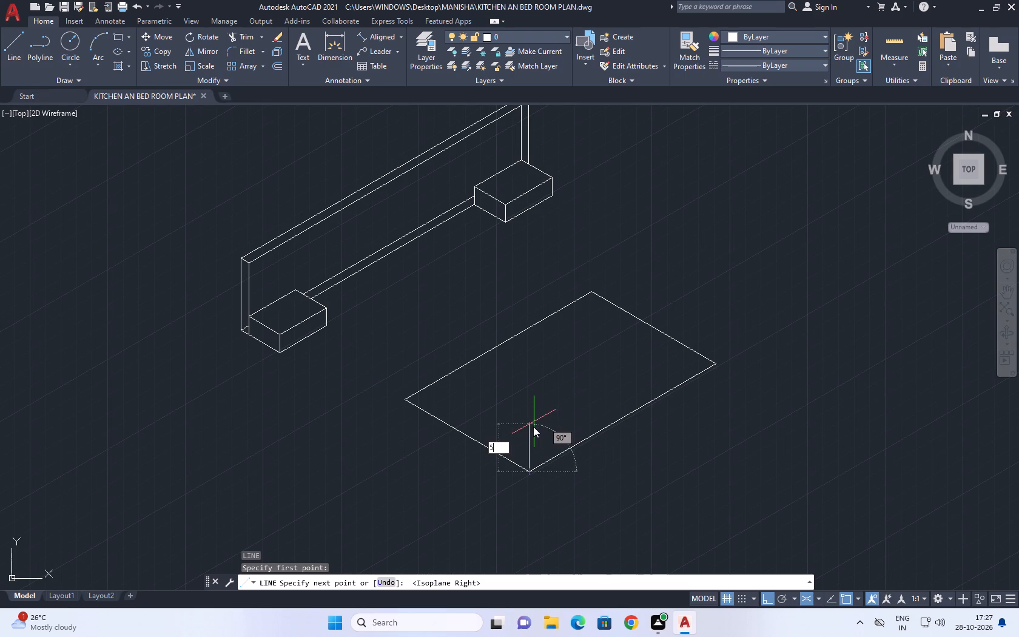
key("Return")
scroll(684, 359, "up", 2)
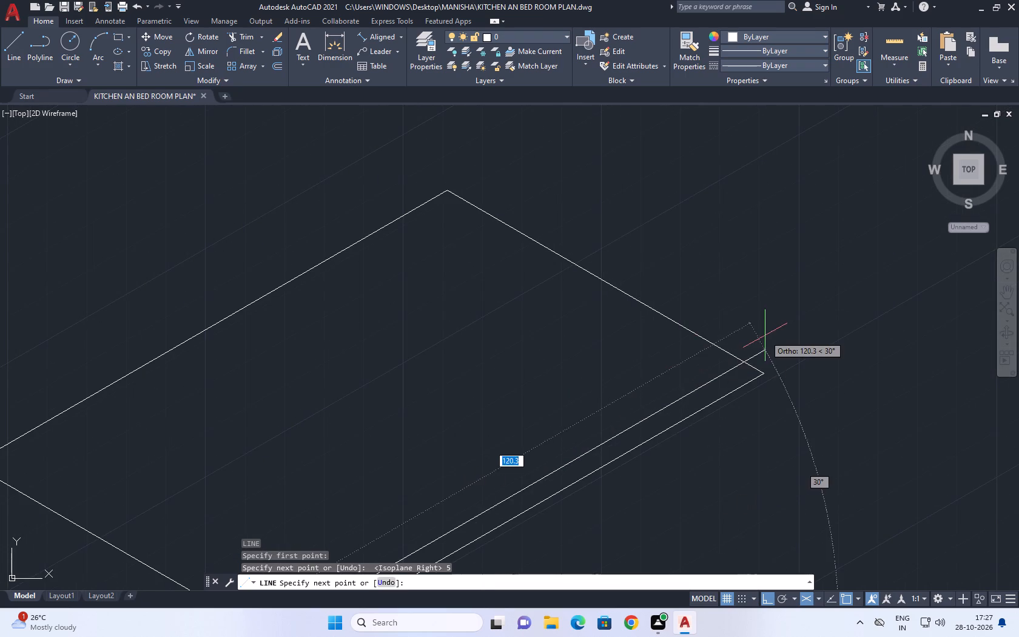
middle_click_drag(762, 335, 711, 343)
key("1")
key("2")
key("0")
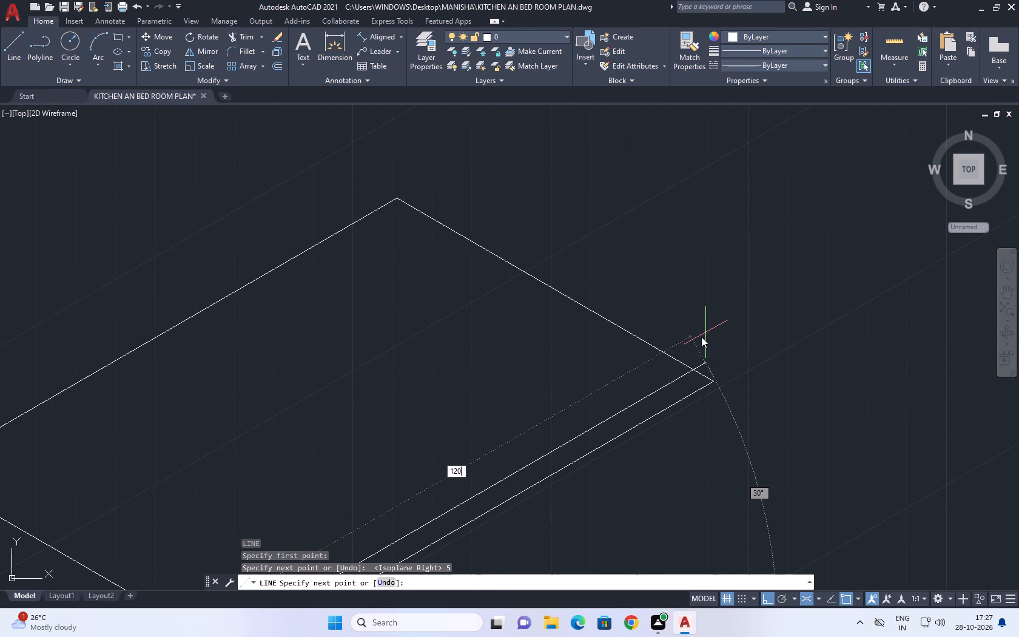
key("Return")
scroll(704, 385, "up", 3)
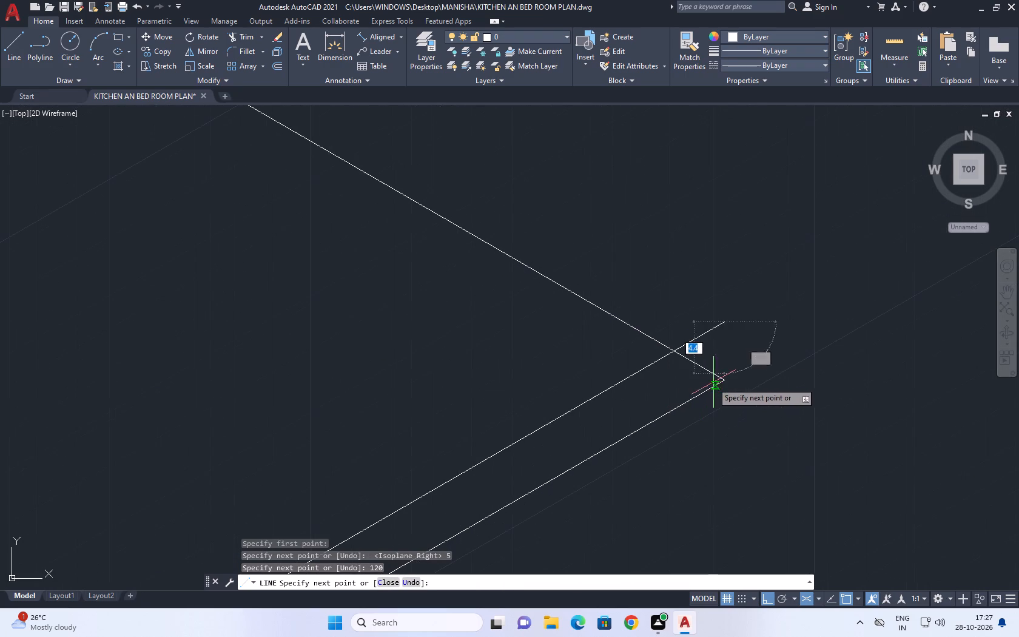
left_click(727, 380)
key("space")
From the raised outline's end, draw an 80 line parallel to the far short edge and close it down to the rear corner.
middle_click_drag(697, 318, 719, 363)
scroll(719, 363, "down", 3)
key("l")
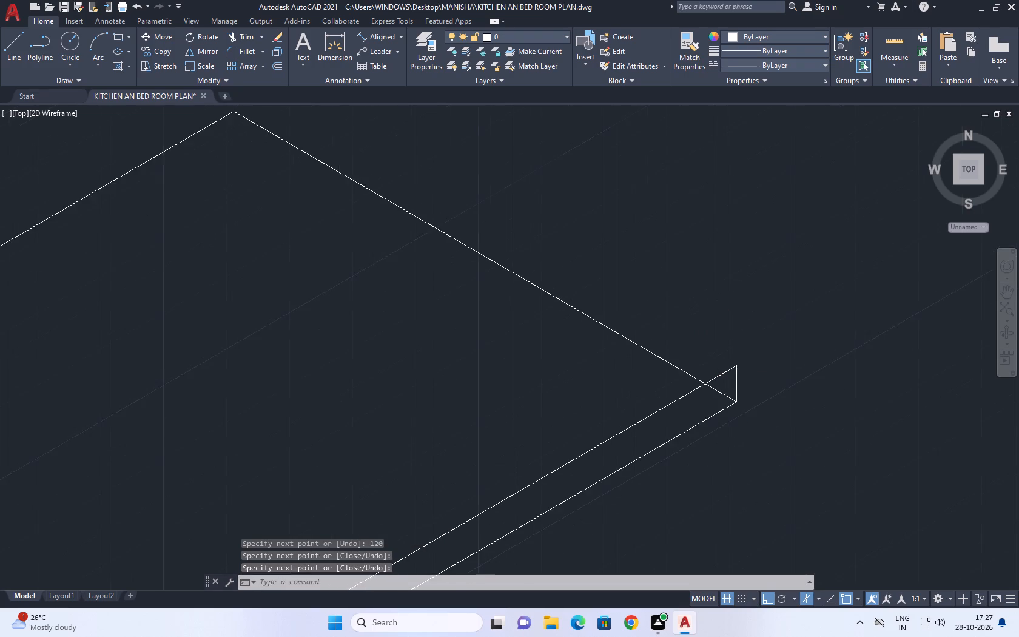
key("space")
left_click(728, 365)
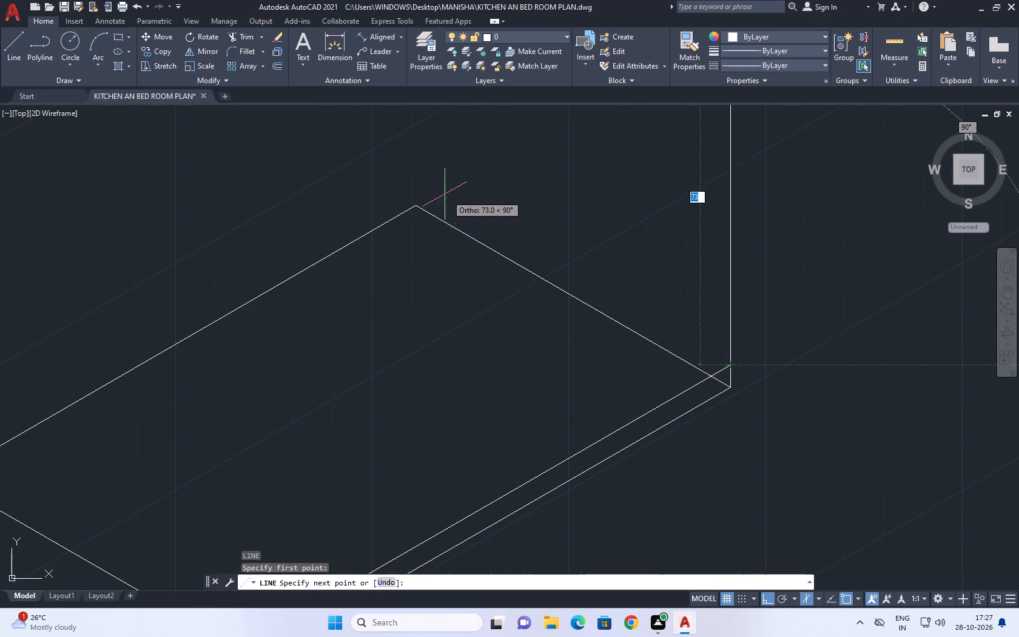
key("F5")
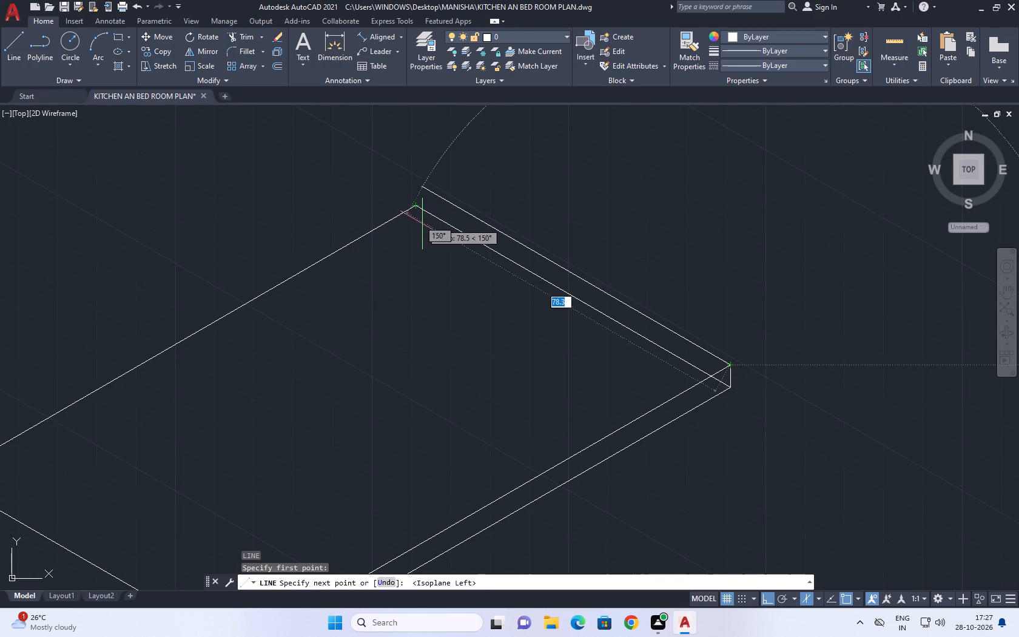
type("80")
key("Return")
scroll(415, 207, "up", 1)
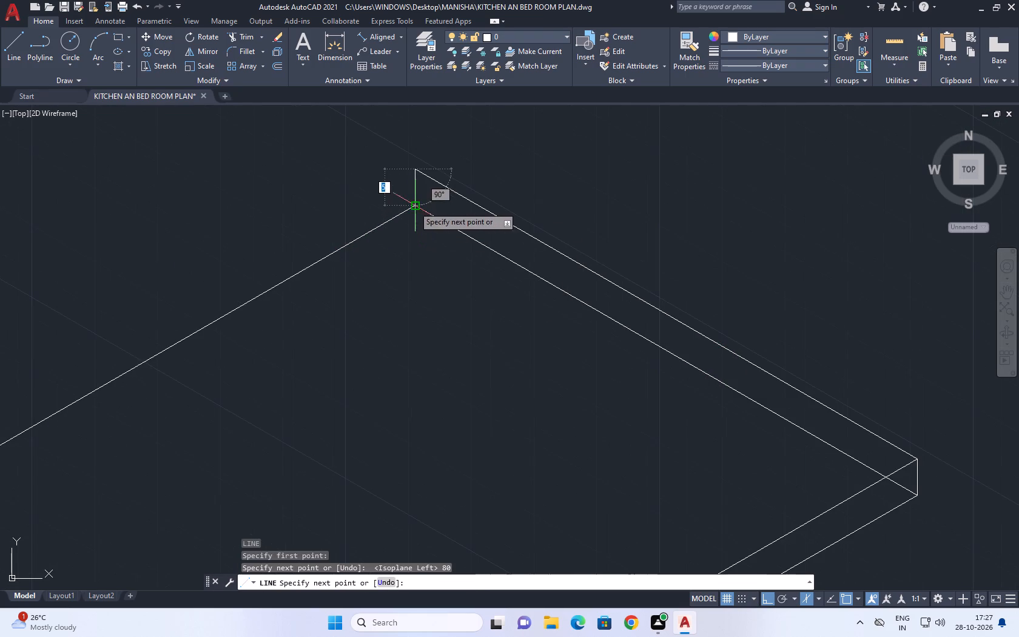
left_click(413, 207)
key("space")
From the raised rear corner, draw a 120 line parallel to the back long edge and close it down to the base corner.
scroll(520, 216, "down", 3)
key("l")
key("space")
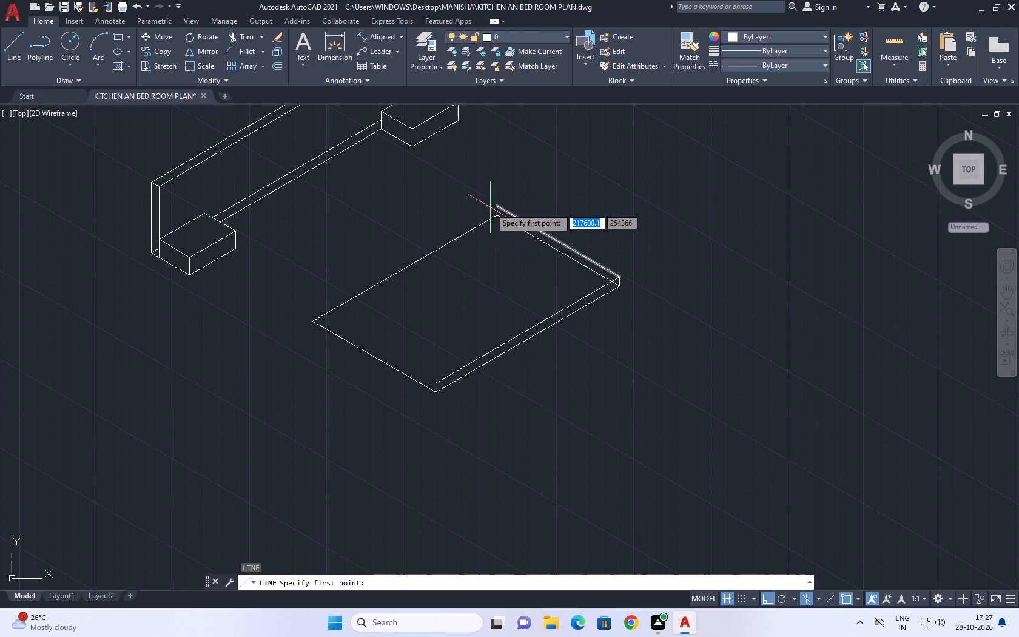
left_click(496, 204)
key("F5")
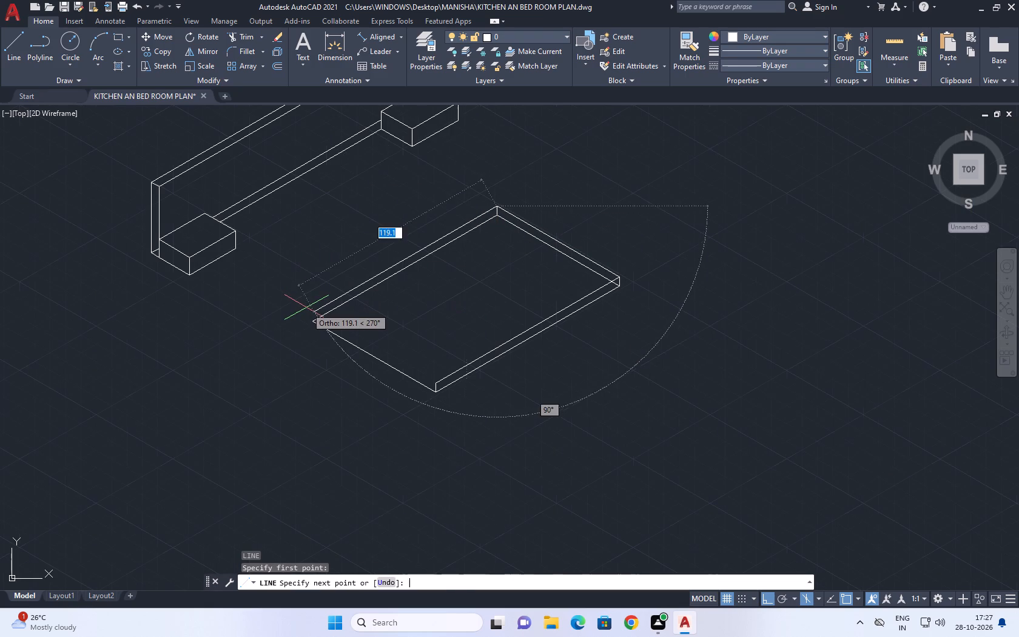
key("1")
key("2")
key("0")
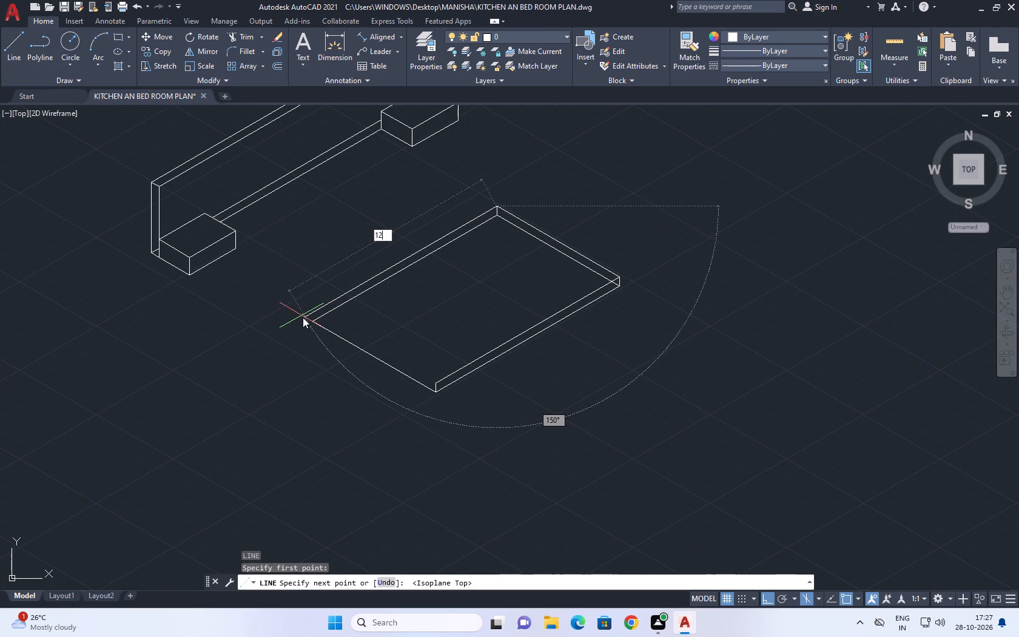
key("Return")
scroll(321, 329, "up", 2)
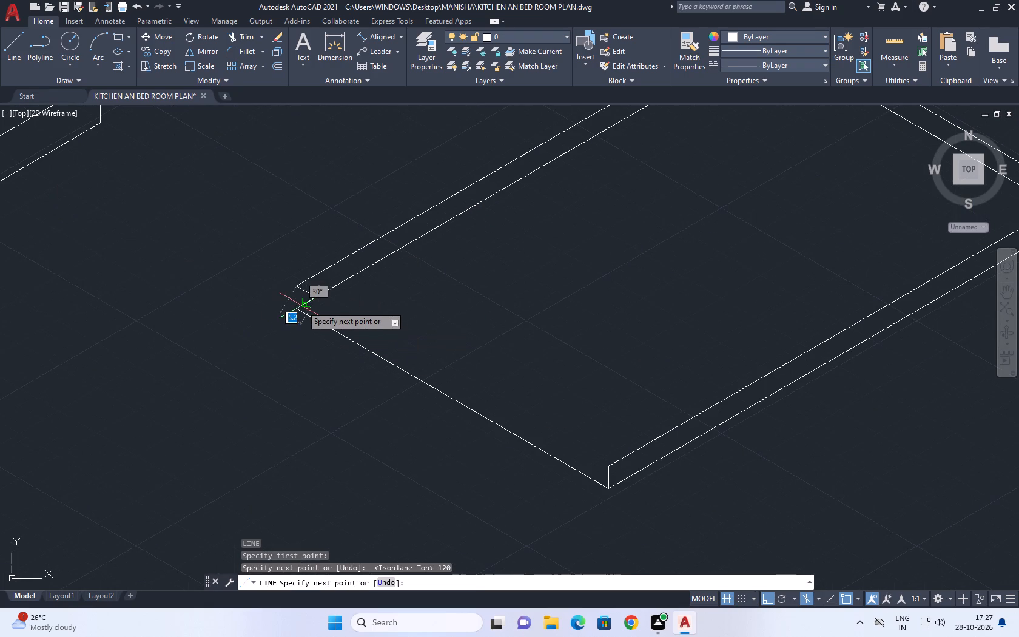
left_click(297, 311)
key("space")
Join the last raised corner to the raised front corner with a line, completing the slab's upper outline.
key("space")
left_click(296, 286)
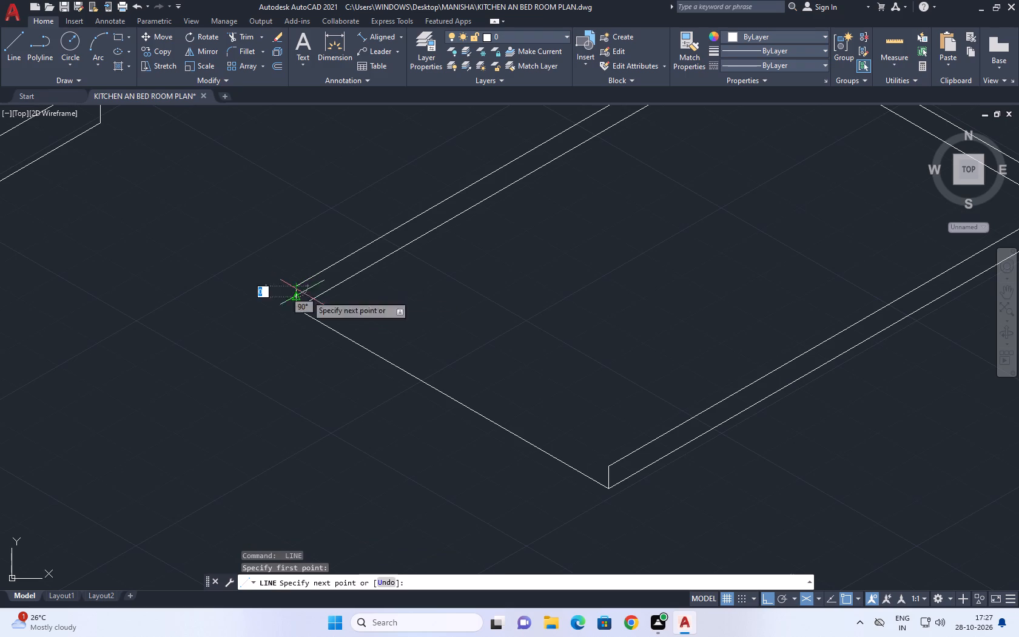
left_click(606, 465)
key("space")
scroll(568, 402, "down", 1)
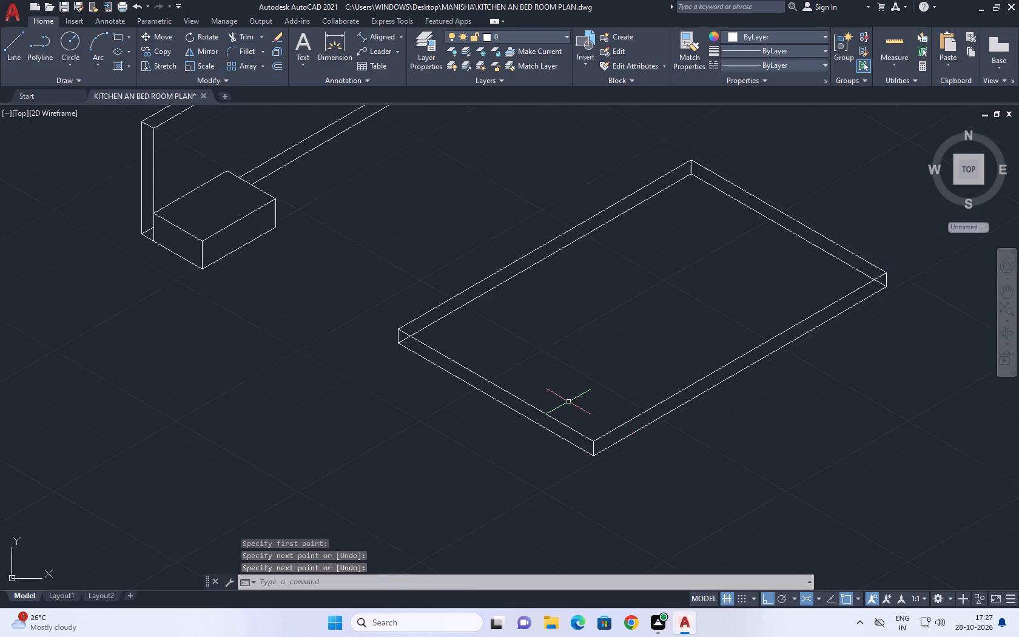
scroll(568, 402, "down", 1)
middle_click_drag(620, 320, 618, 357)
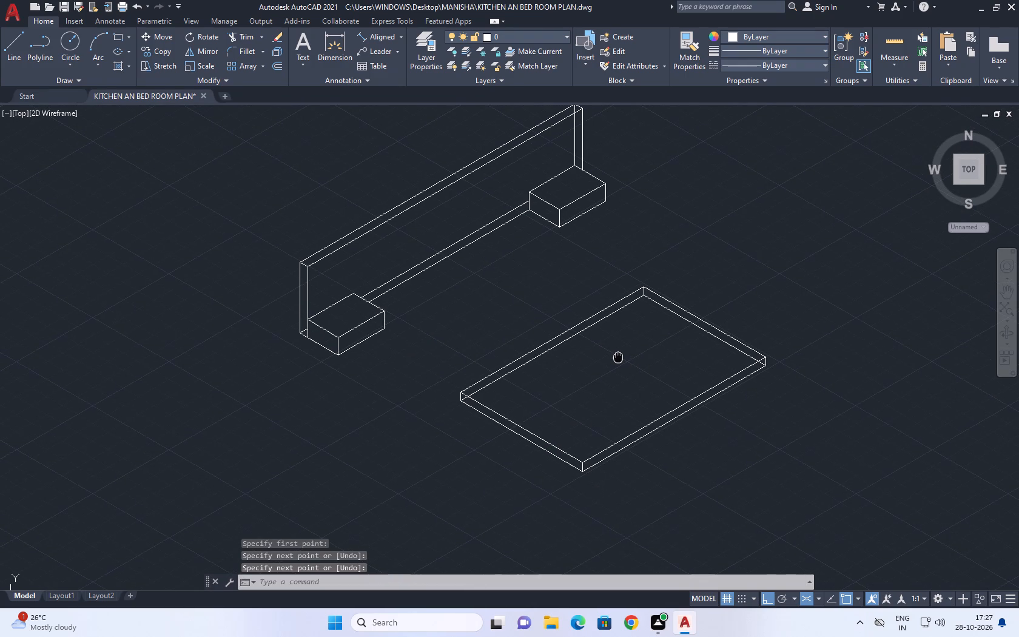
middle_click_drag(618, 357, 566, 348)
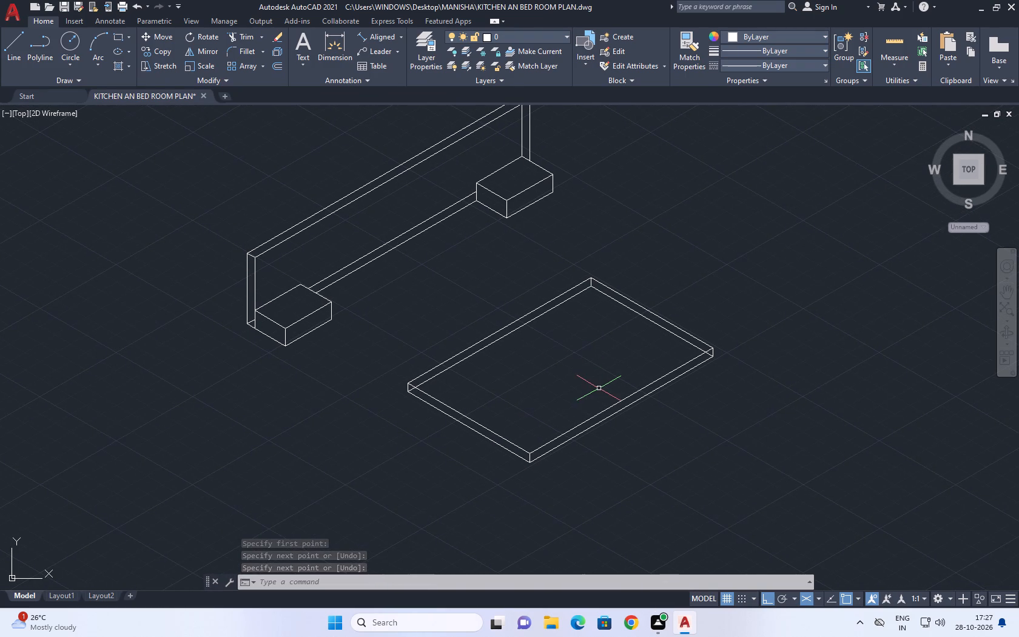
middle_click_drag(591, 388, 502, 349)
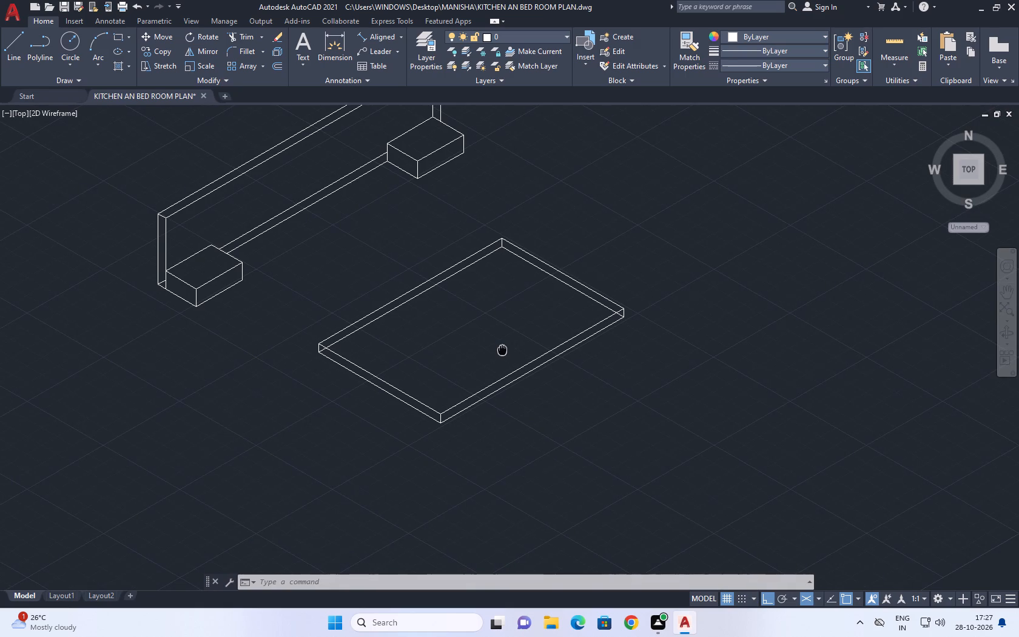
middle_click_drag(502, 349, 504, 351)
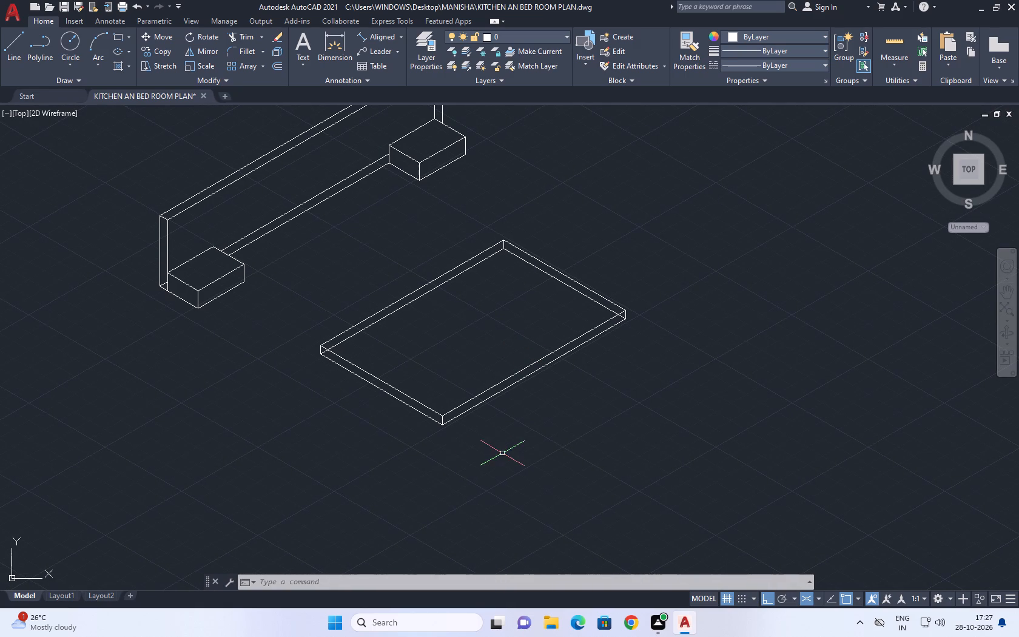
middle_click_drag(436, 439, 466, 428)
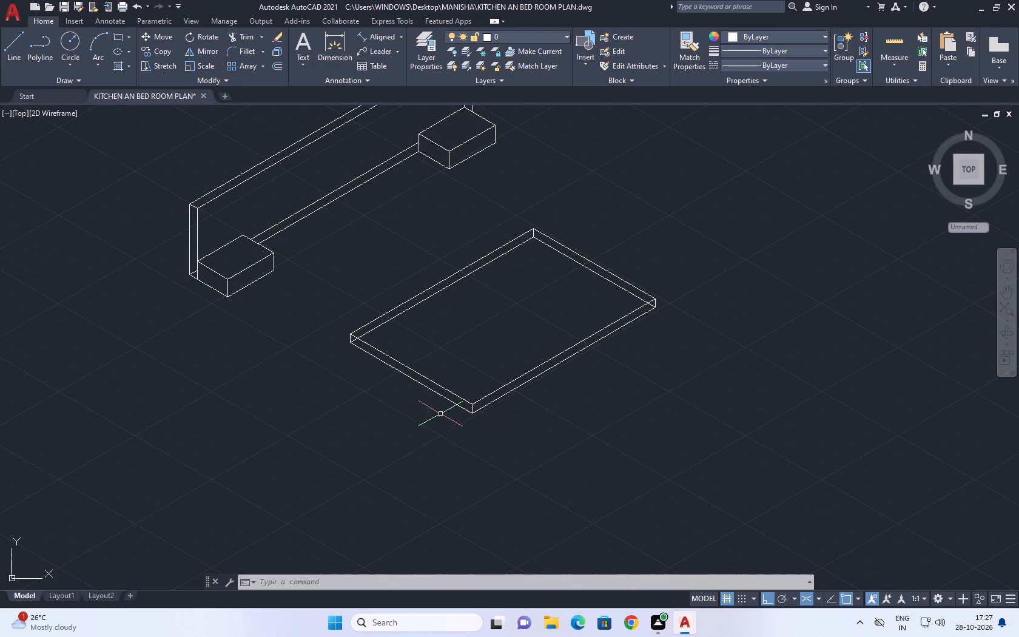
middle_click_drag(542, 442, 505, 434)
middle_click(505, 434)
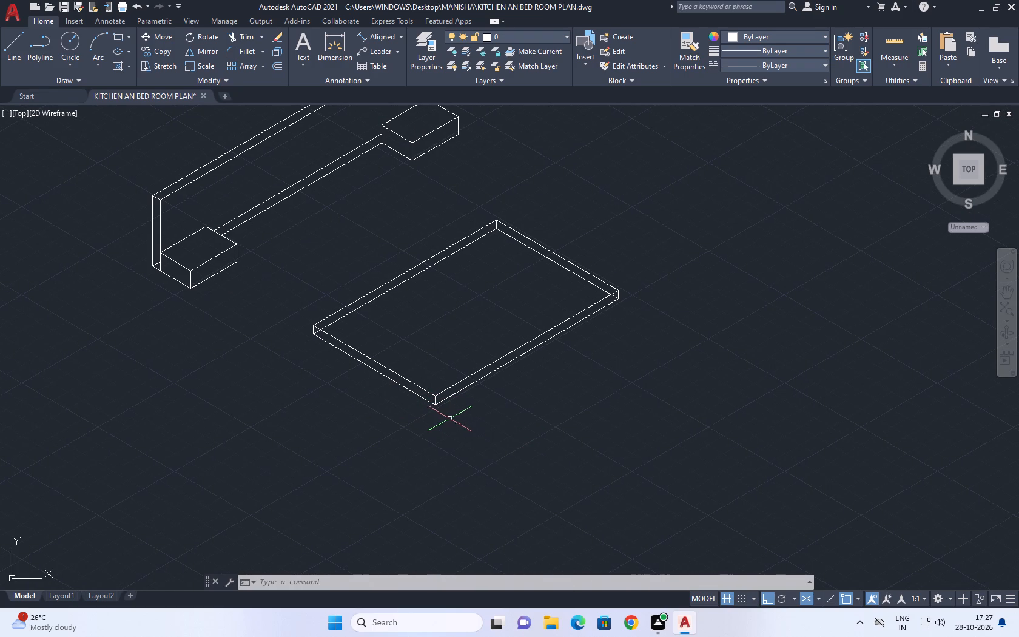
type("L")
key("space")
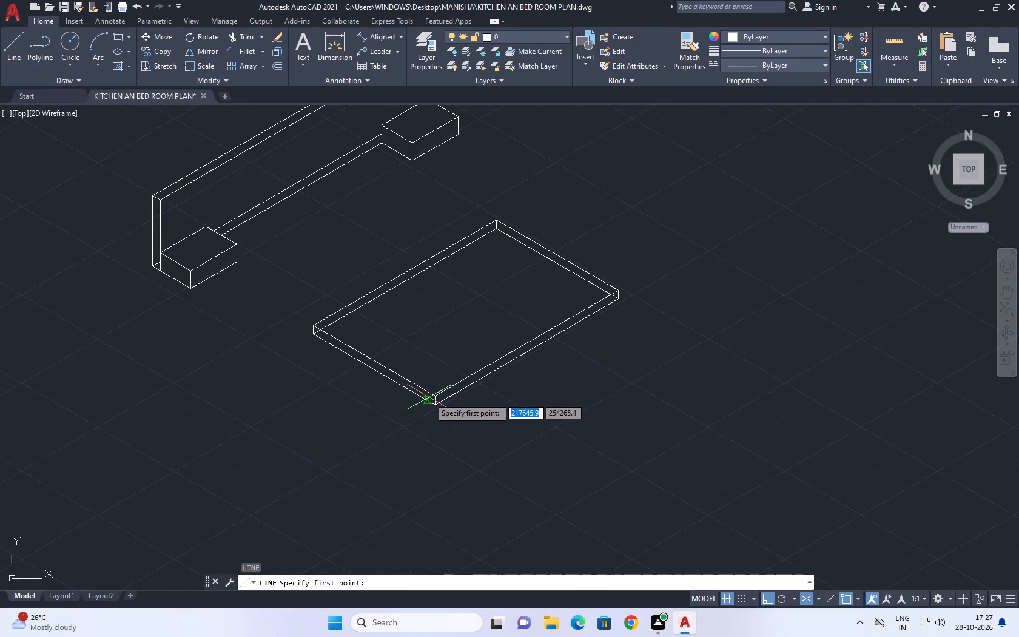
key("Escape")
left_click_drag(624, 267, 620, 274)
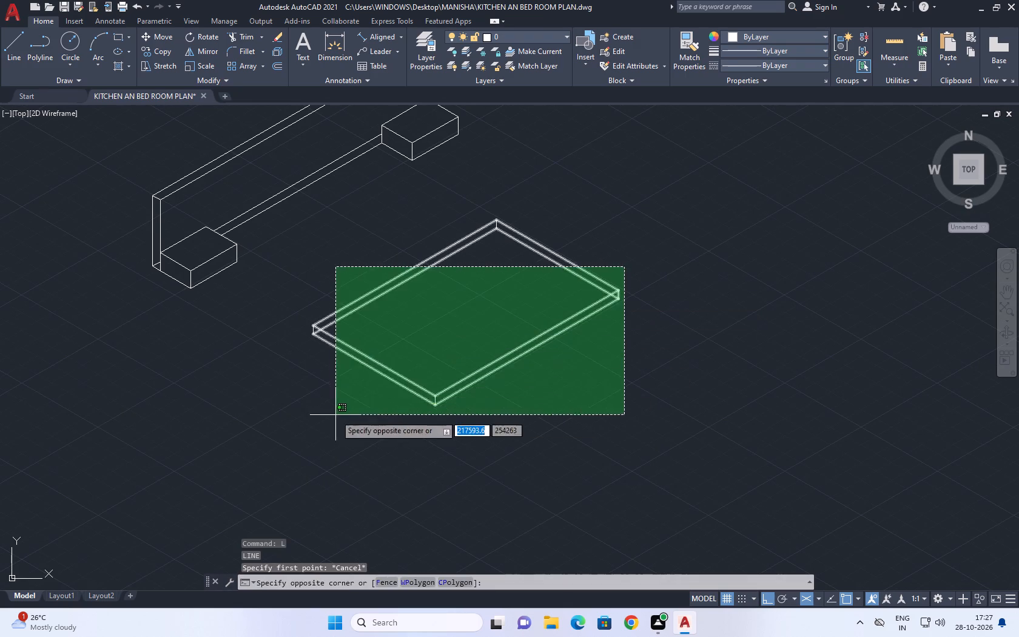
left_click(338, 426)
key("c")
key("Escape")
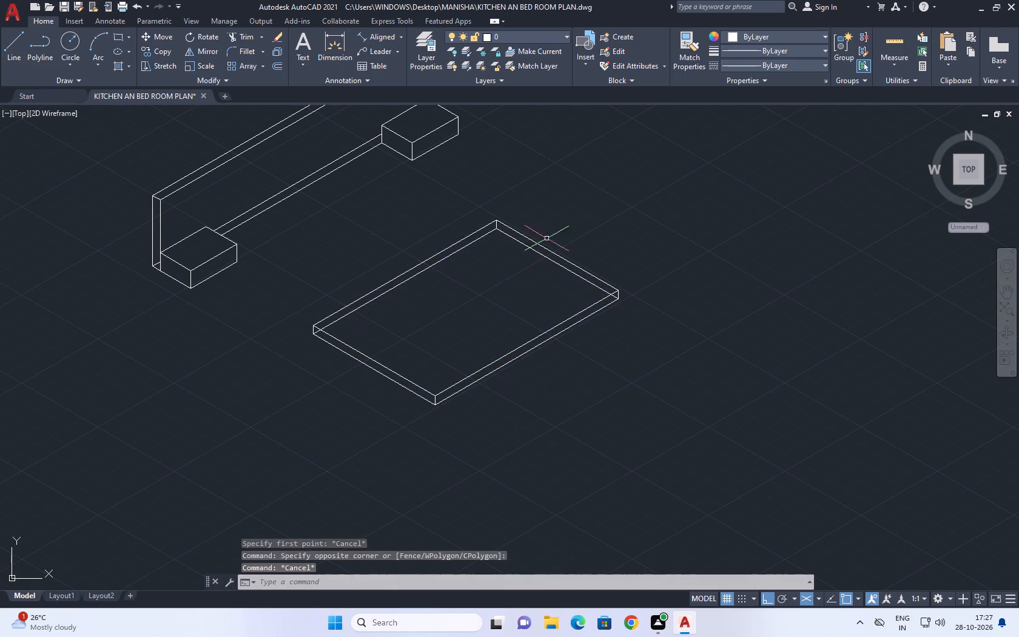
Convert all edges of the isometric slab, including its vertical corner lines, into a block named BED 1.
left_click(579, 229)
left_click_drag(366, 425, 362, 431)
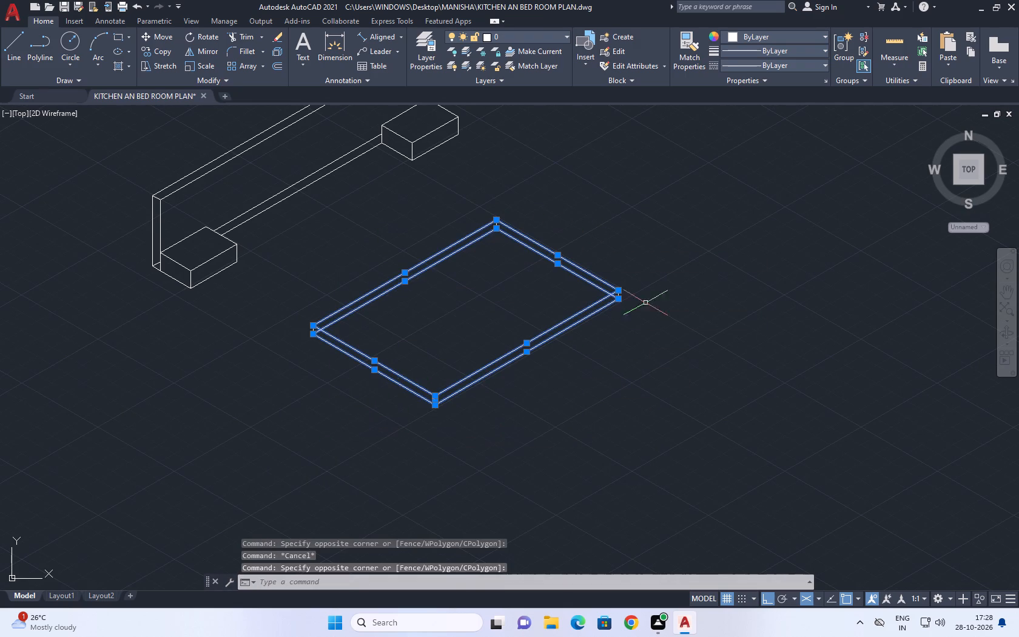
left_click(713, 244)
left_click(577, 354)
left_click_drag(548, 207, 524, 212)
left_click_drag(463, 243, 459, 252)
left_click_drag(480, 424, 483, 422)
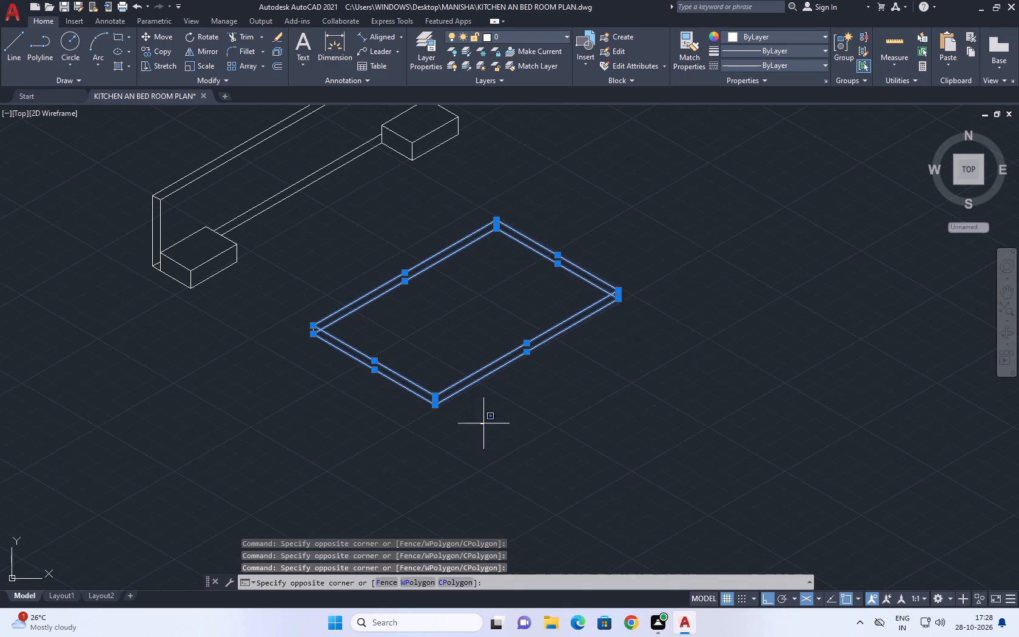
left_click_drag(483, 422, 455, 404)
left_click(306, 304)
type("B")
key("space")
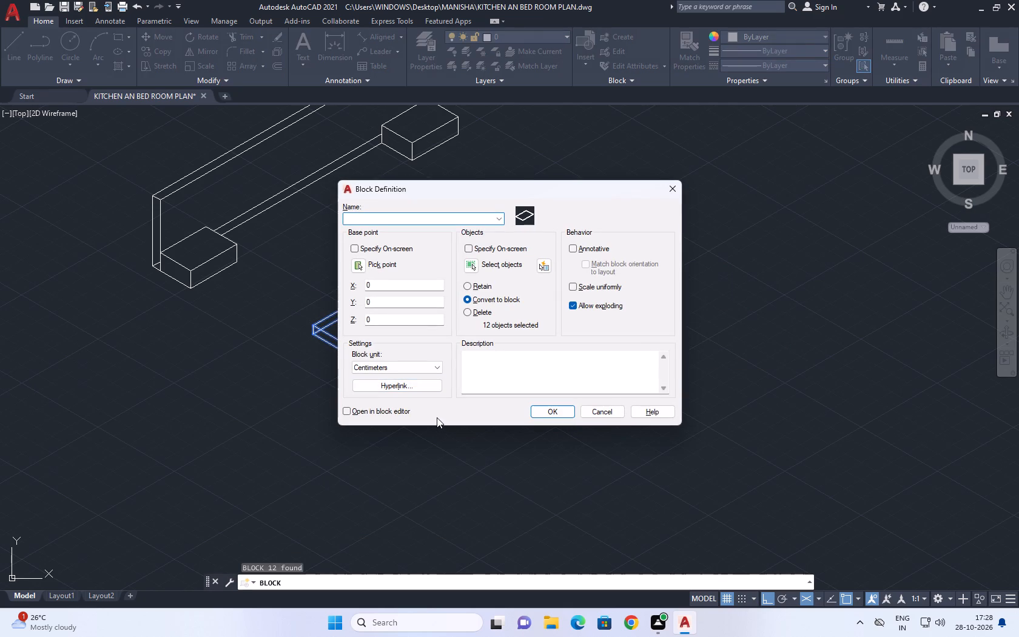
type("BED")
key("space")
type("1")
left_click(562, 417)
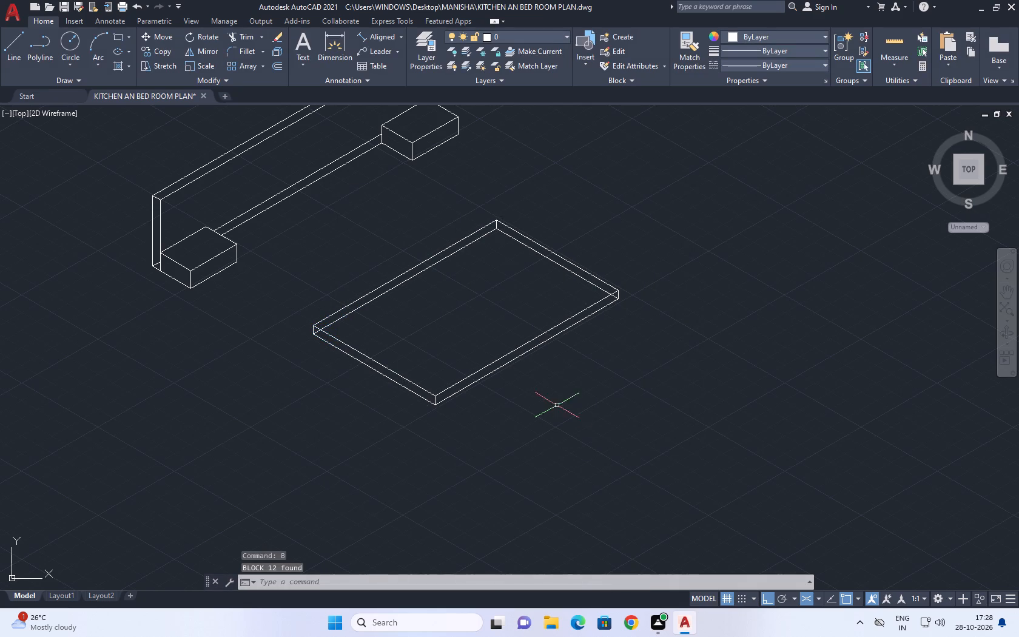
Draw a 15 vertical line upward from the slab's upper front corner on the right isoplane.
middle_click_drag(508, 344, 530, 360)
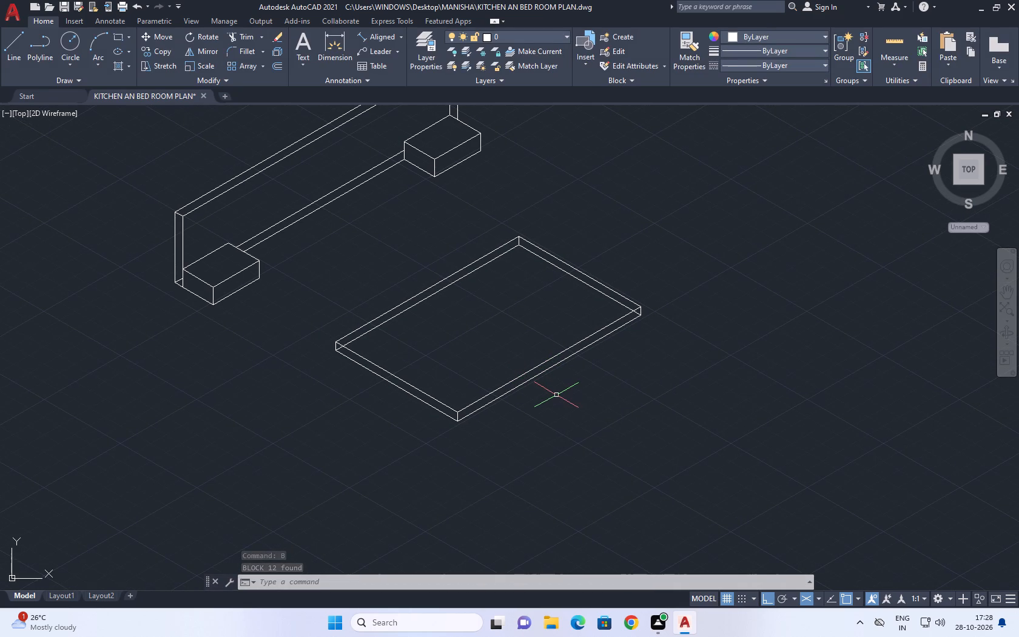
key("l")
key("space")
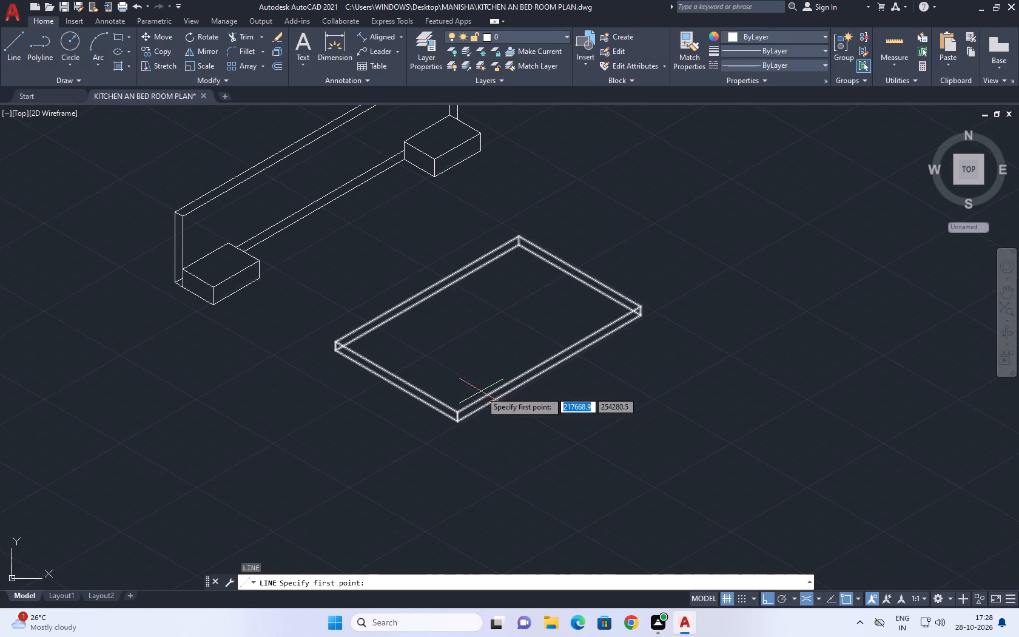
middle_click_drag(497, 406, 465, 389)
middle_click(465, 389)
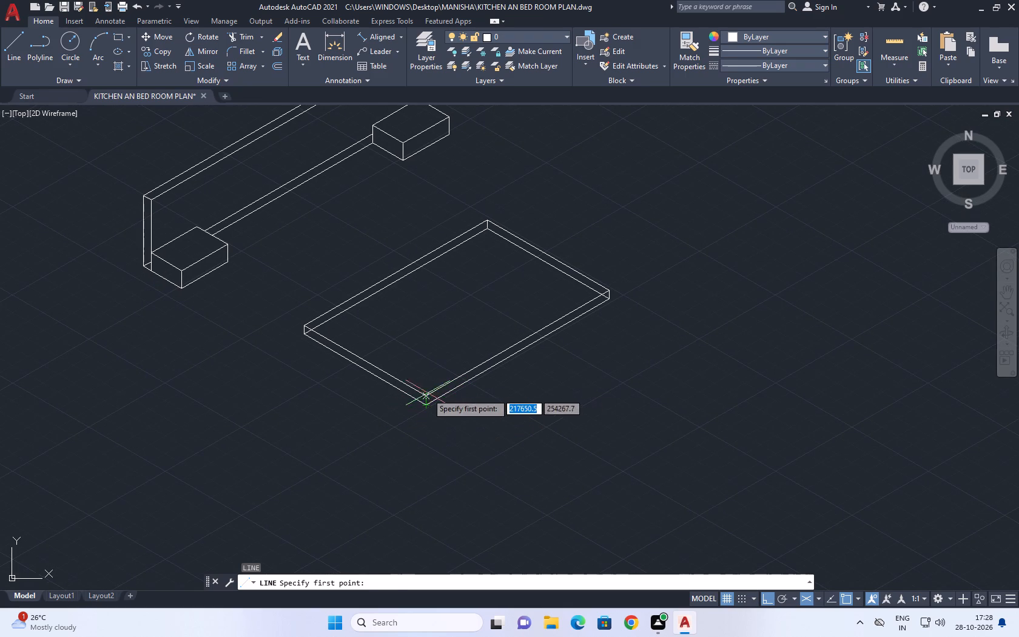
left_click(425, 395)
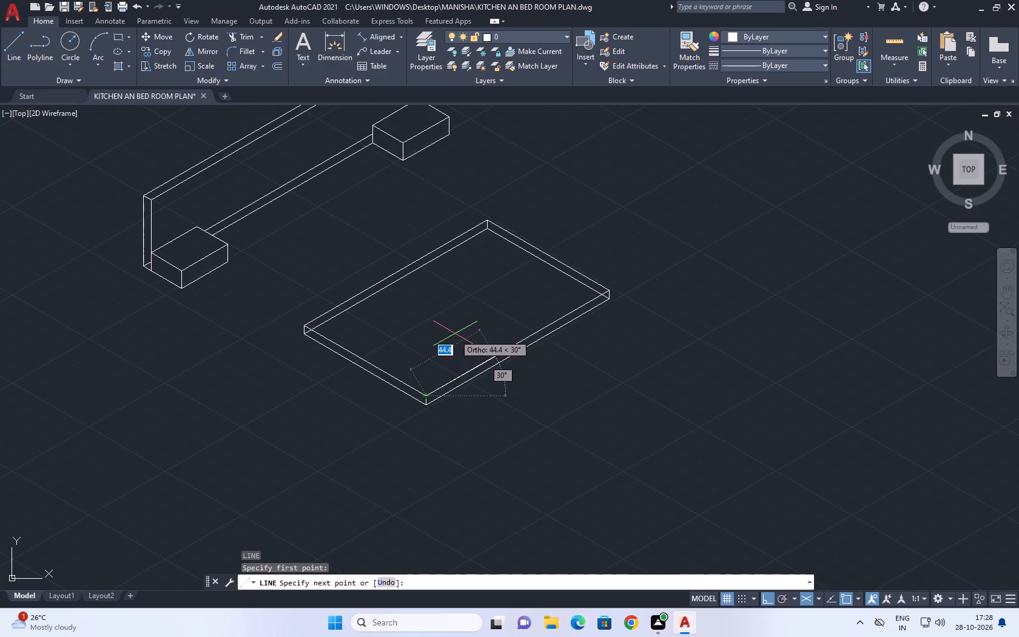
key("F5")
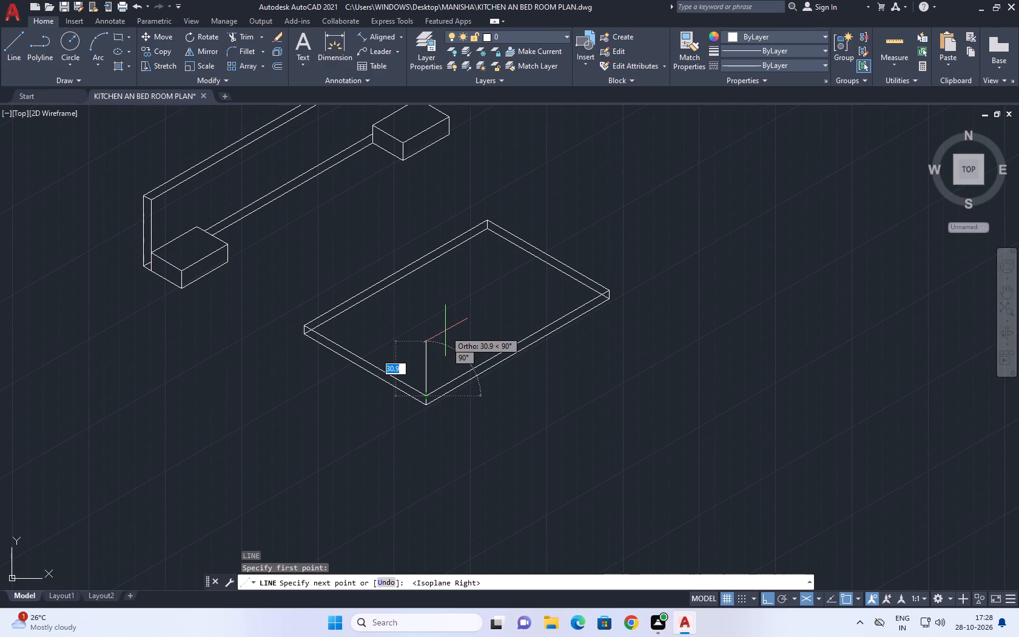
type("15")
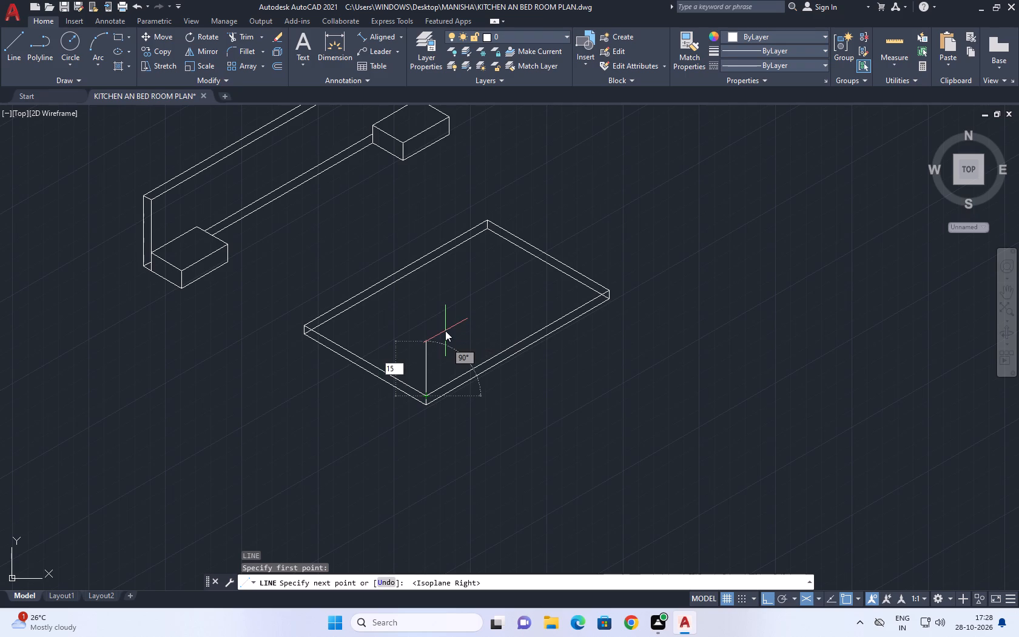
key("Return")
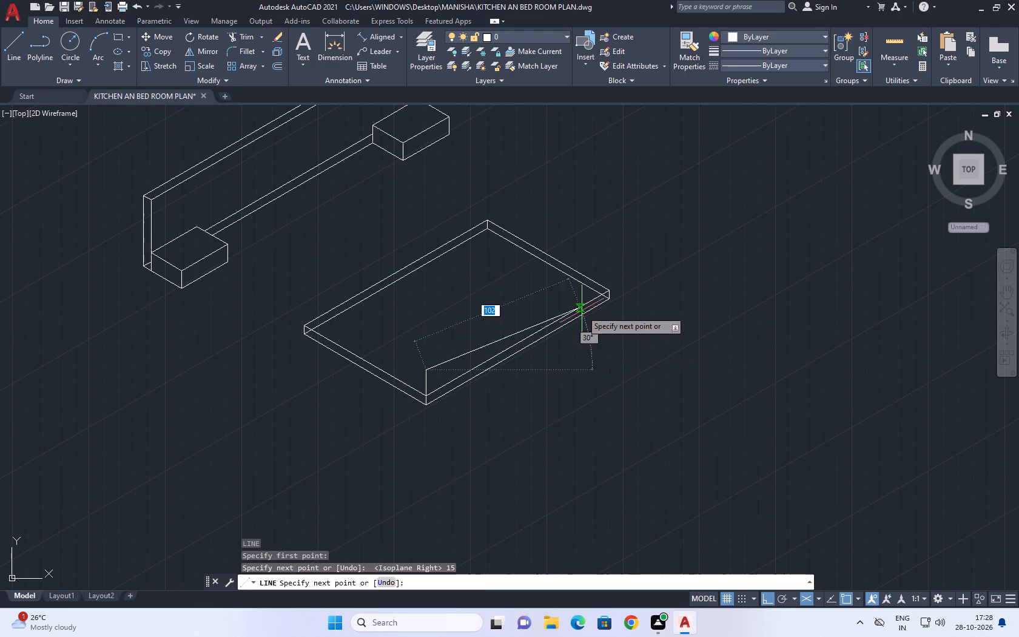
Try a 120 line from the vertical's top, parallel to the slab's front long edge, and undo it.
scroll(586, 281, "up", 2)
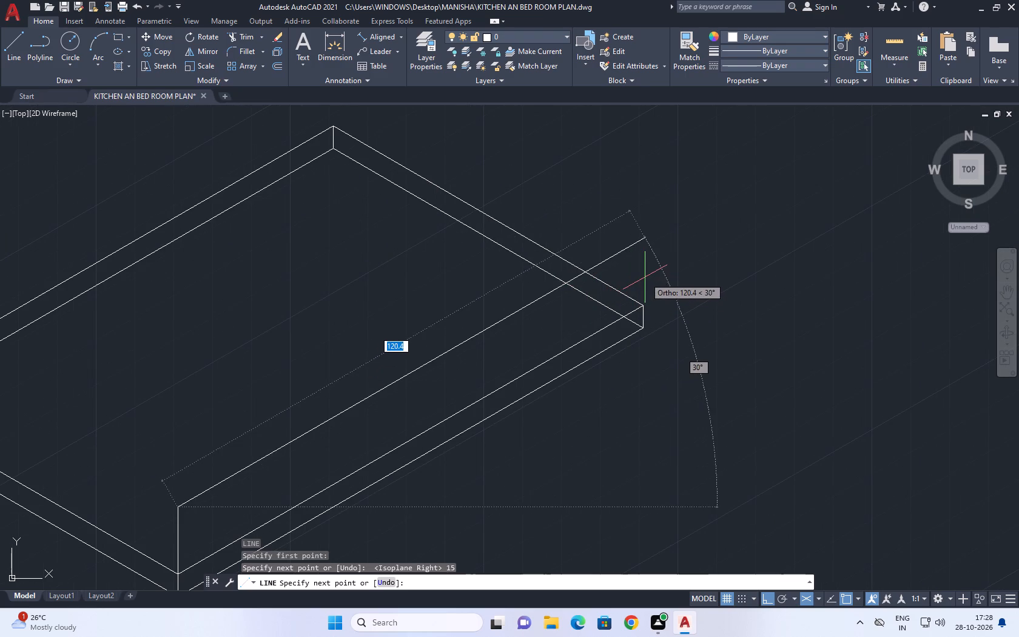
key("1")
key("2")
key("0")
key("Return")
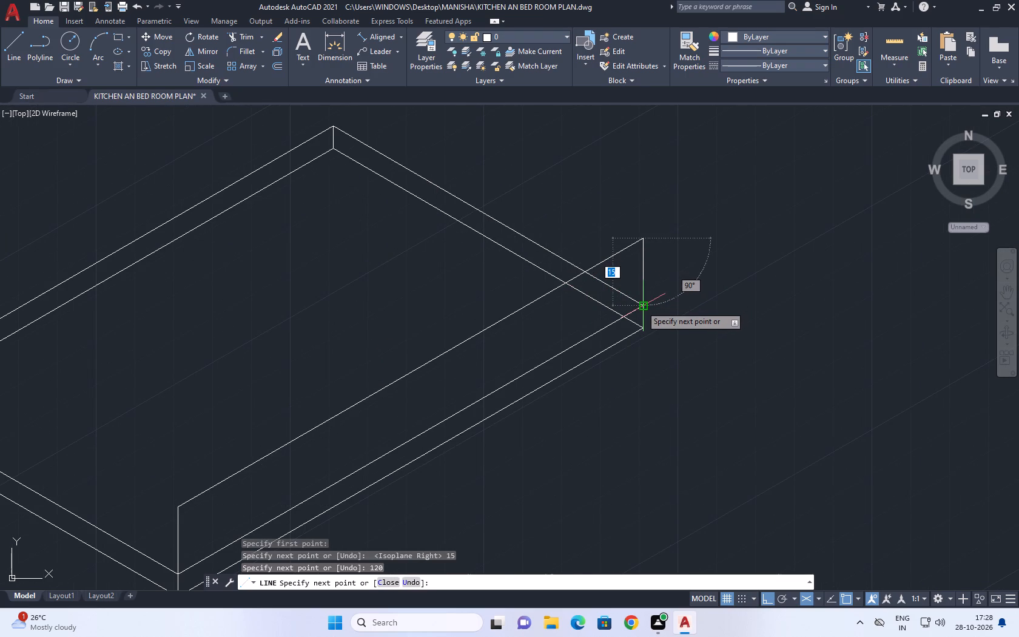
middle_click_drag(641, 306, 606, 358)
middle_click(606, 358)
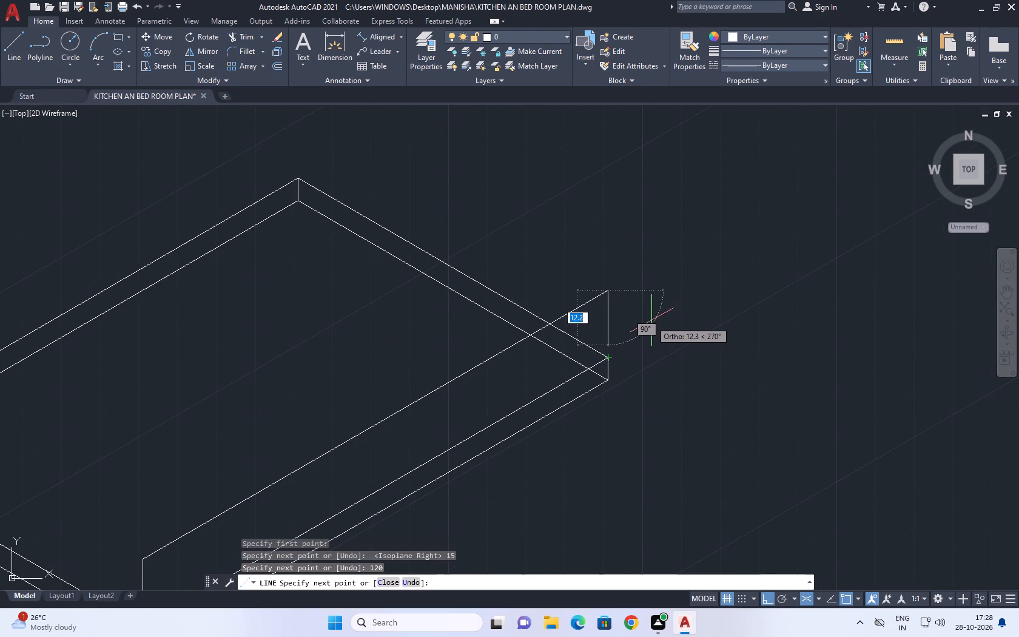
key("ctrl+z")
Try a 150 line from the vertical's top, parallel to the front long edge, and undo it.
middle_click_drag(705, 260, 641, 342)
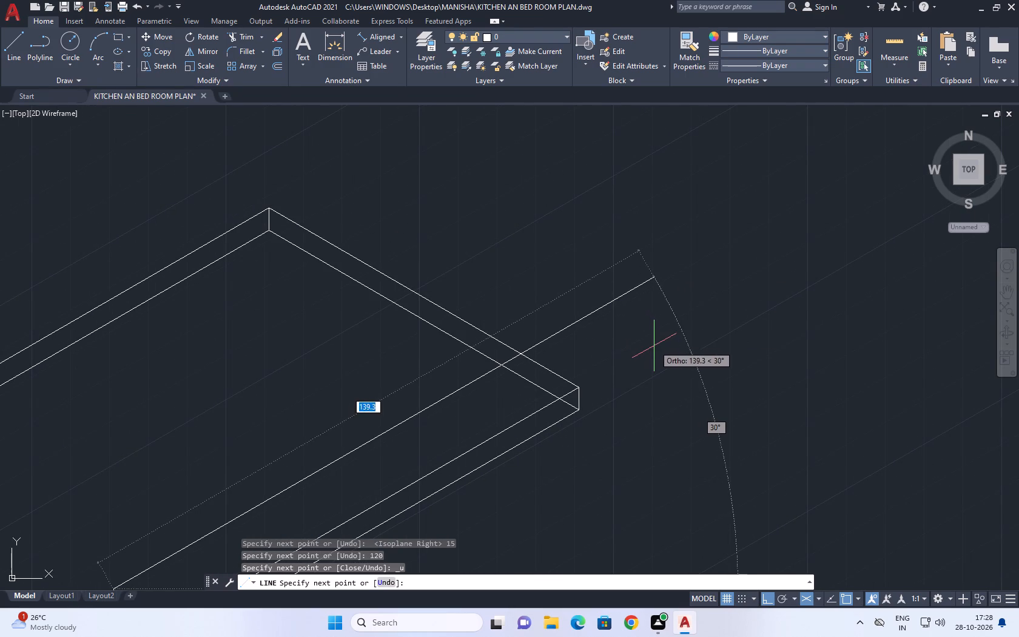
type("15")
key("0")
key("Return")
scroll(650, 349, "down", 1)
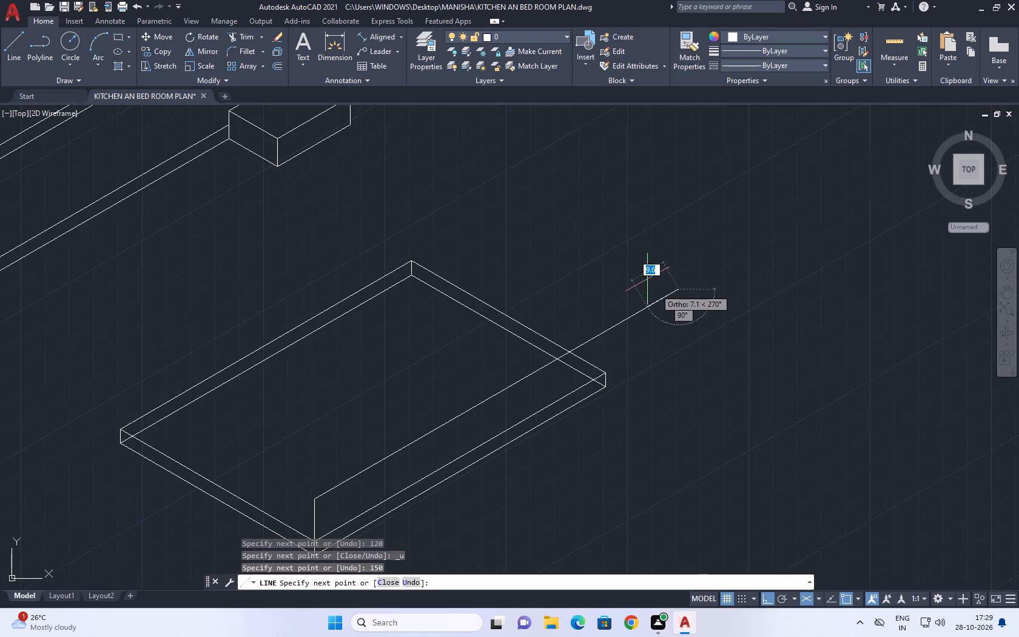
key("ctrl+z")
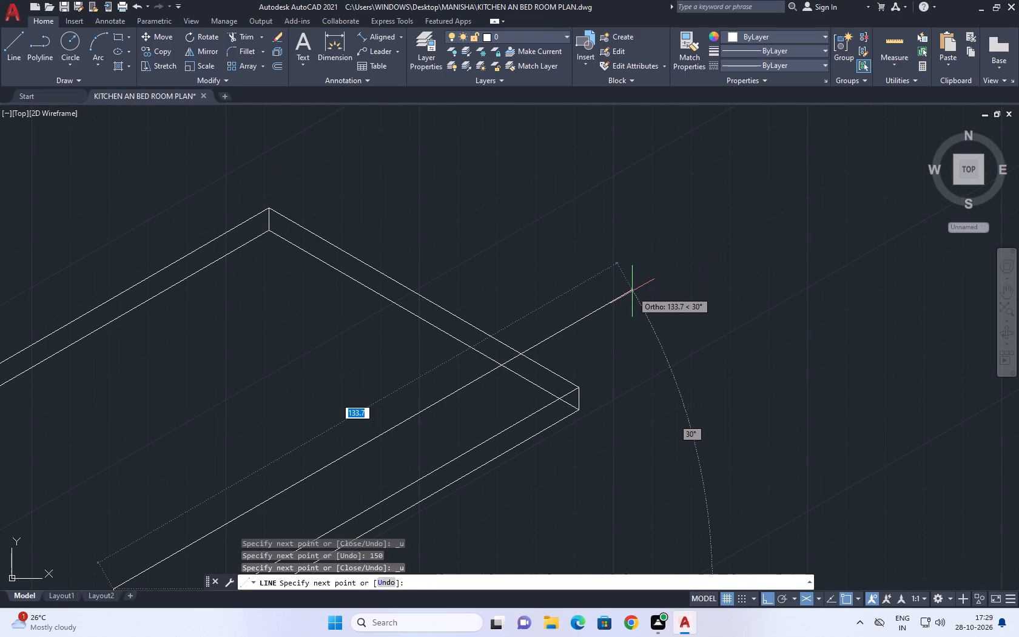
Draw a 130 line from the vertical's top, parallel to the slab's front long edge.
type("13")
key("0")
key("Return")
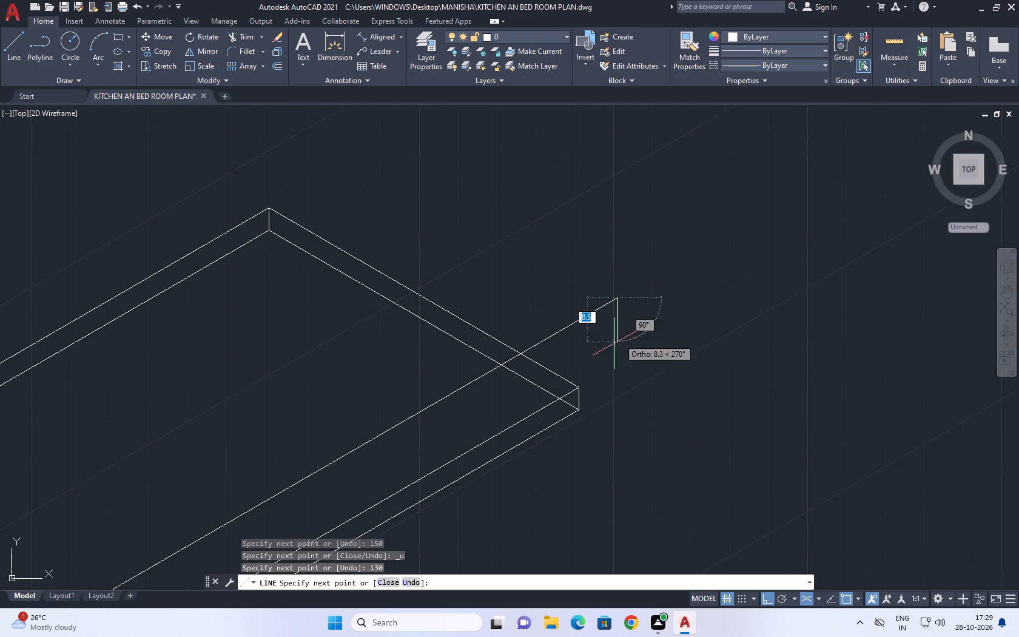
From the 130 line's end, draw a 15 line straight down and join it back to the slab's nearest upper corner.
middle_click_drag(627, 284, 656, 332)
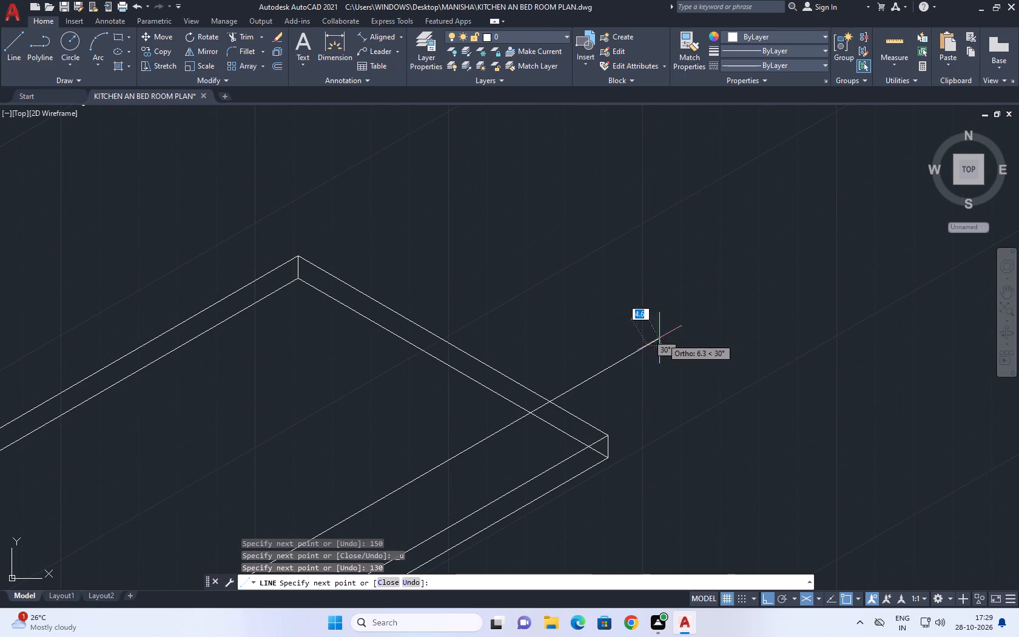
scroll(665, 389, "down", 2)
scroll(651, 413, "up", 1)
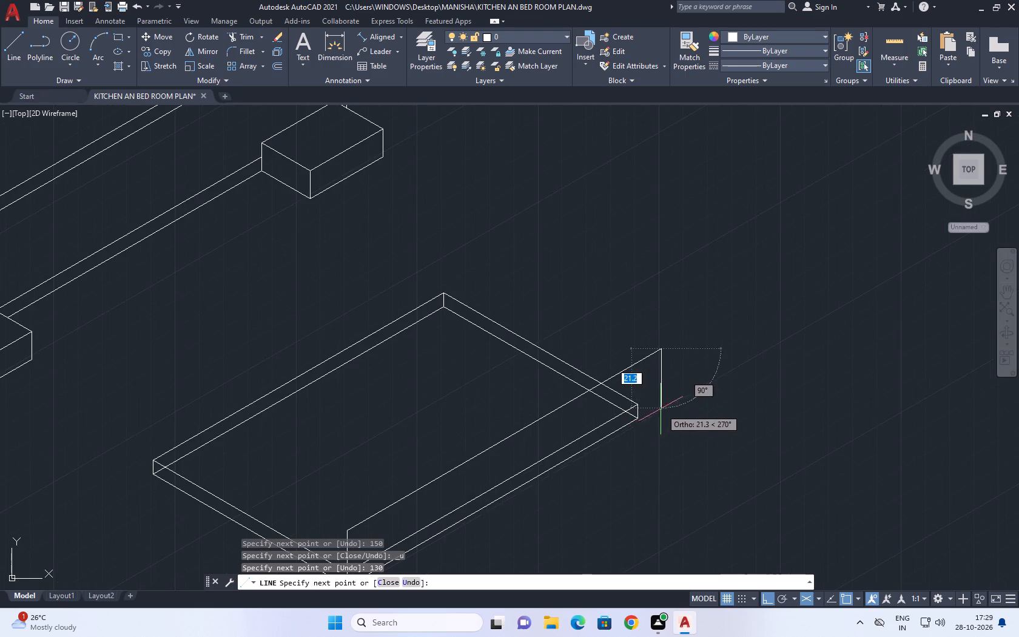
scroll(662, 408, "up", 3)
middle_click_drag(653, 368, 661, 380)
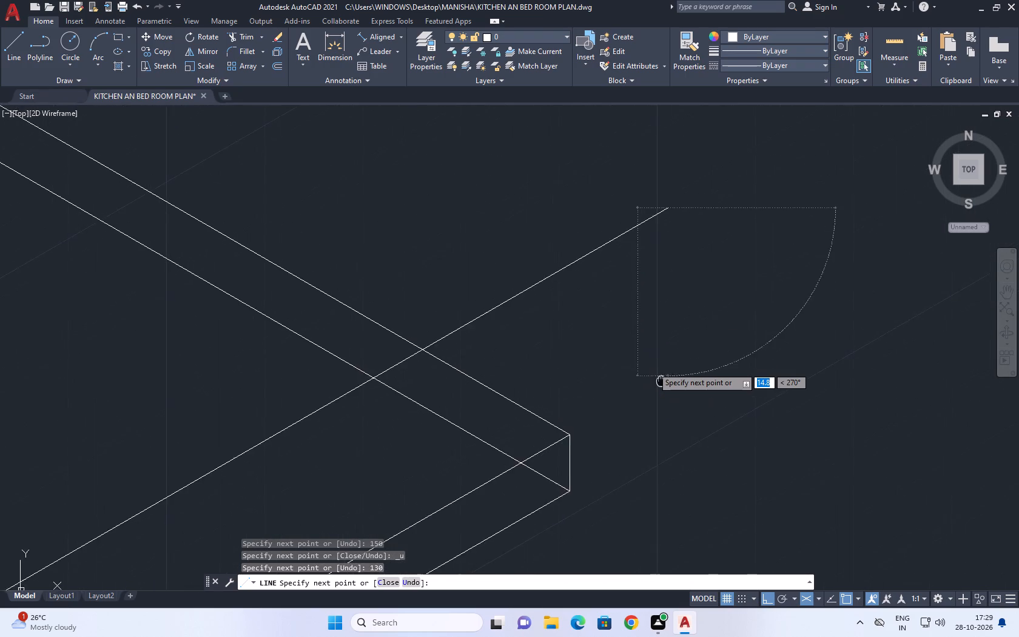
middle_click_drag(661, 380, 678, 317)
key("1")
key("5")
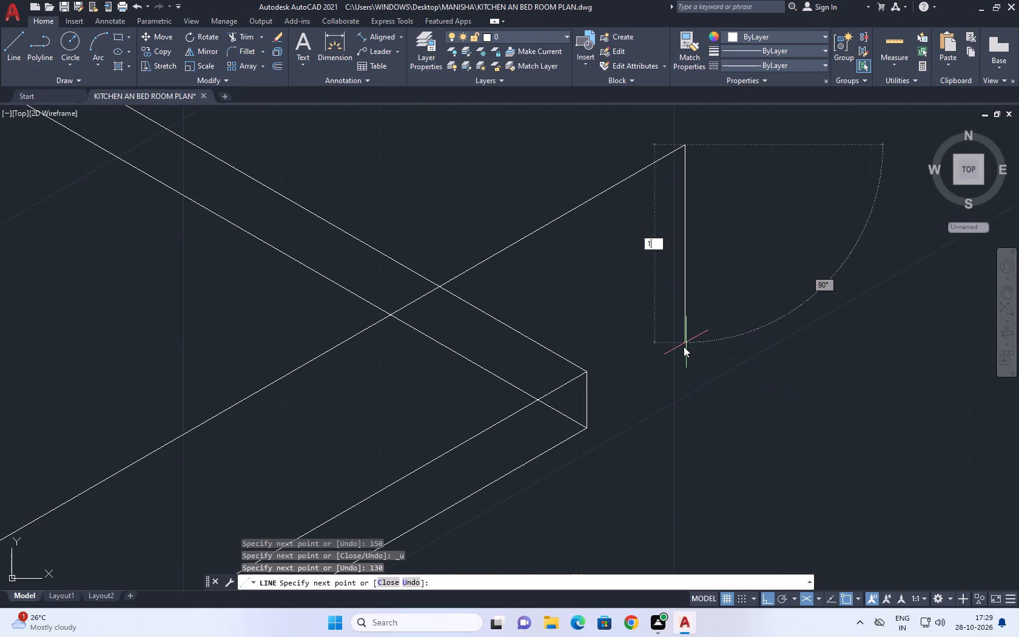
key("Return")
left_click(588, 372)
key("space")
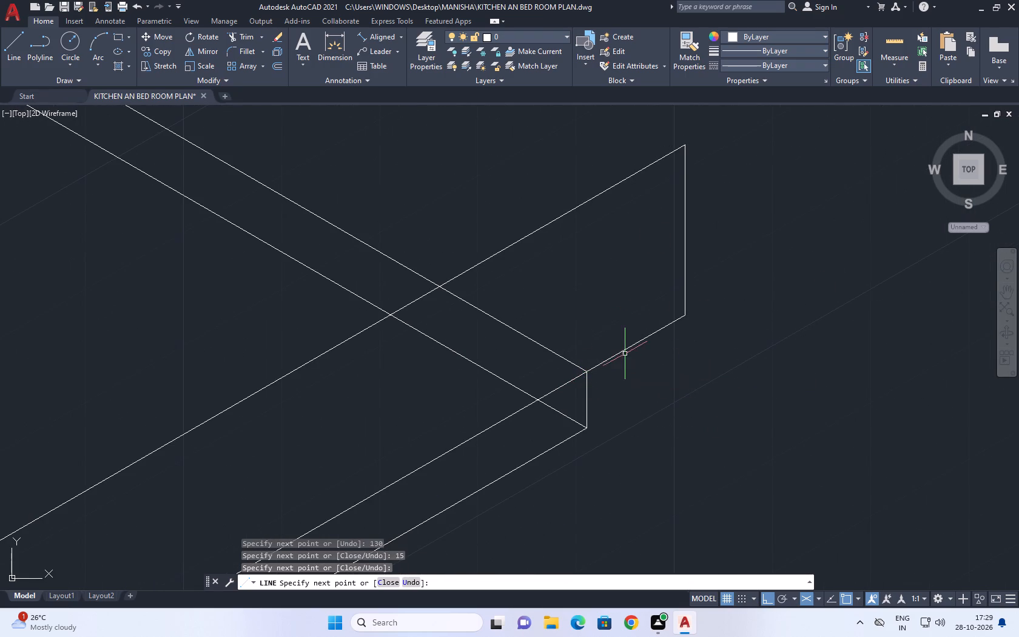
Examine the new side outline on the bed slab and compare it with the headboard and the whole drawing.
scroll(625, 349, "down", 2)
middle_click_drag(634, 359, 649, 339)
middle_click_drag(500, 360, 539, 357)
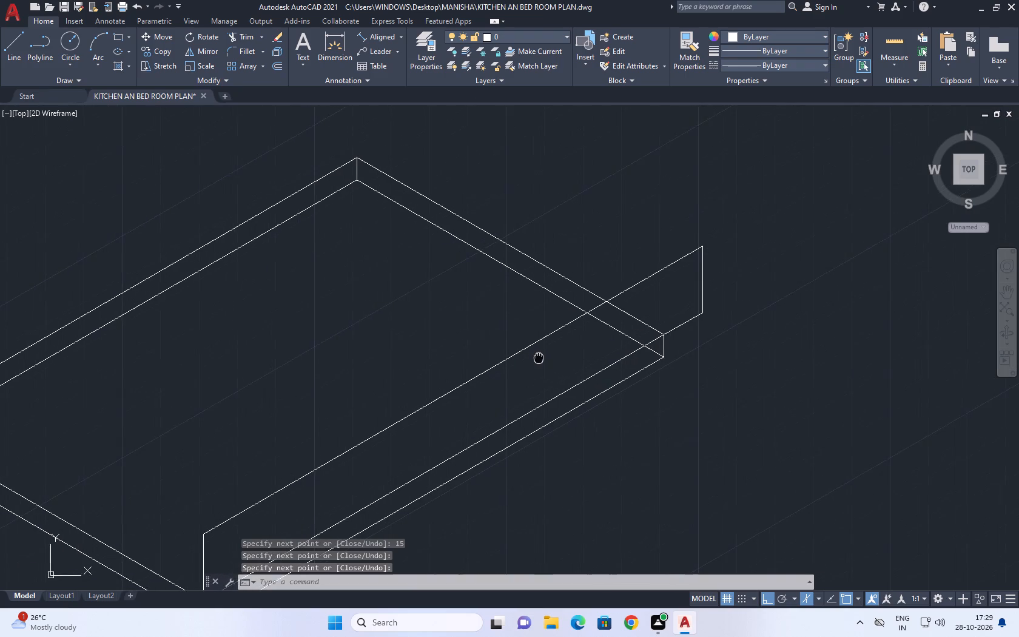
middle_click_drag(539, 357, 540, 311)
scroll(576, 331, "down", 1)
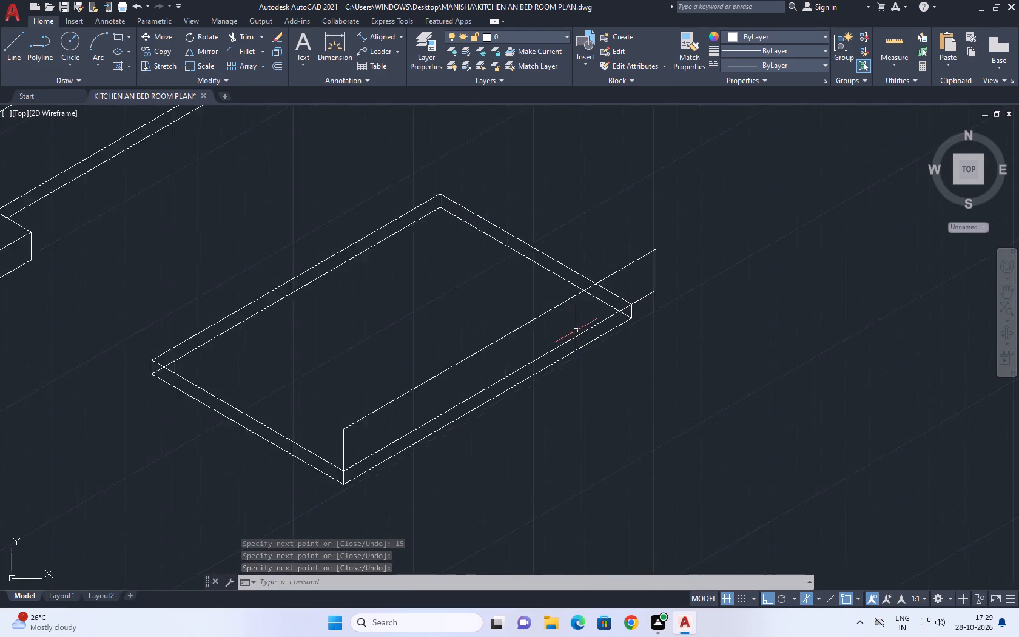
scroll(576, 331, "down", 1)
scroll(436, 409, "up", 1)
left_click(427, 401)
middle_click_drag(431, 373, 429, 376)
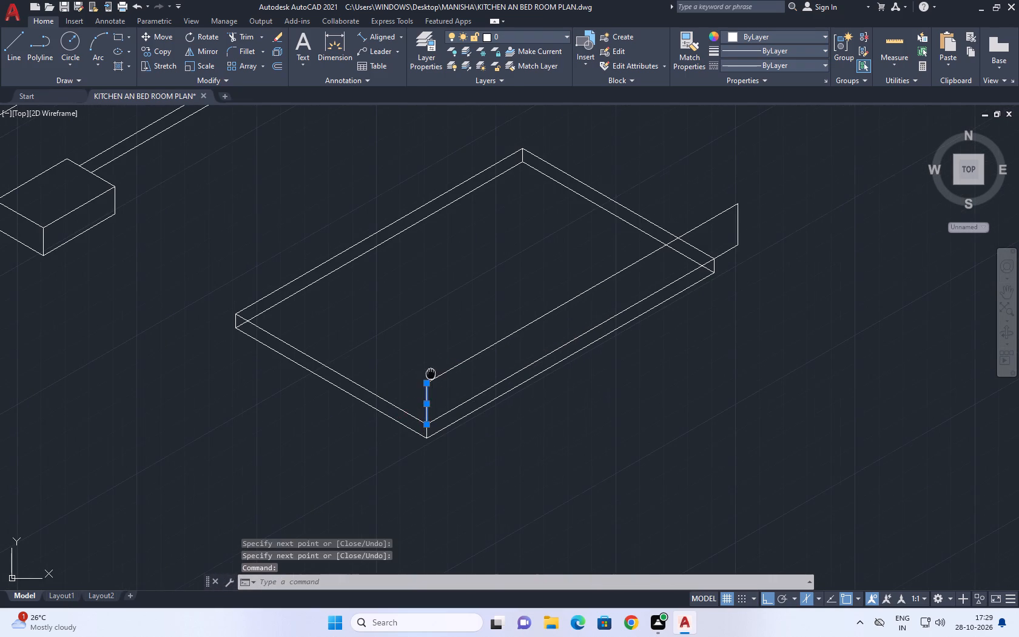
middle_click_drag(429, 376, 406, 449)
middle_click_drag(516, 452, 486, 431)
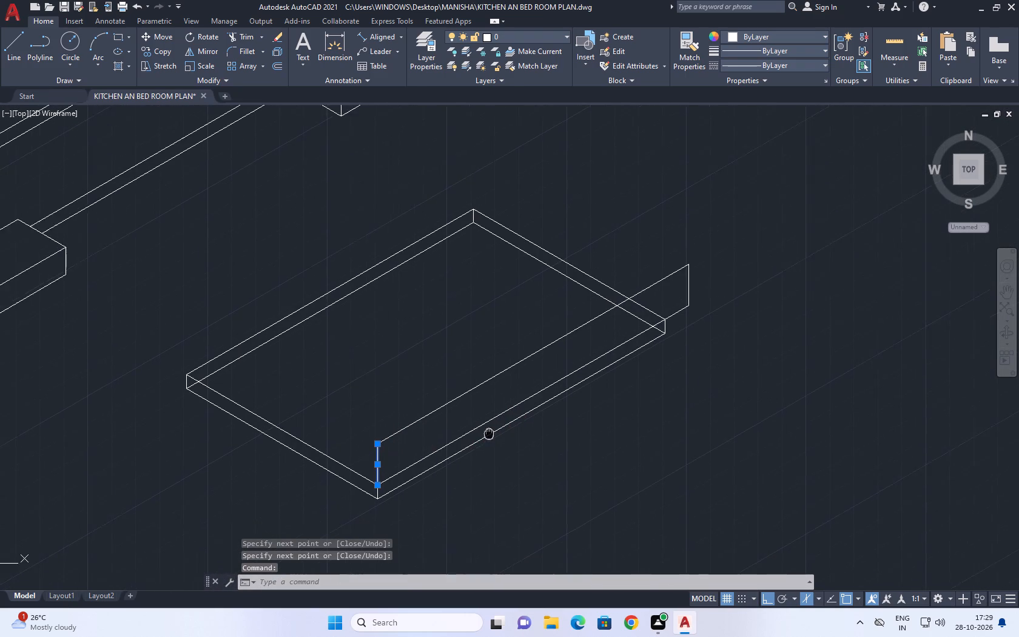
middle_click_drag(486, 431, 471, 386)
middle_click(471, 386)
middle_click_drag(471, 386, 486, 405)
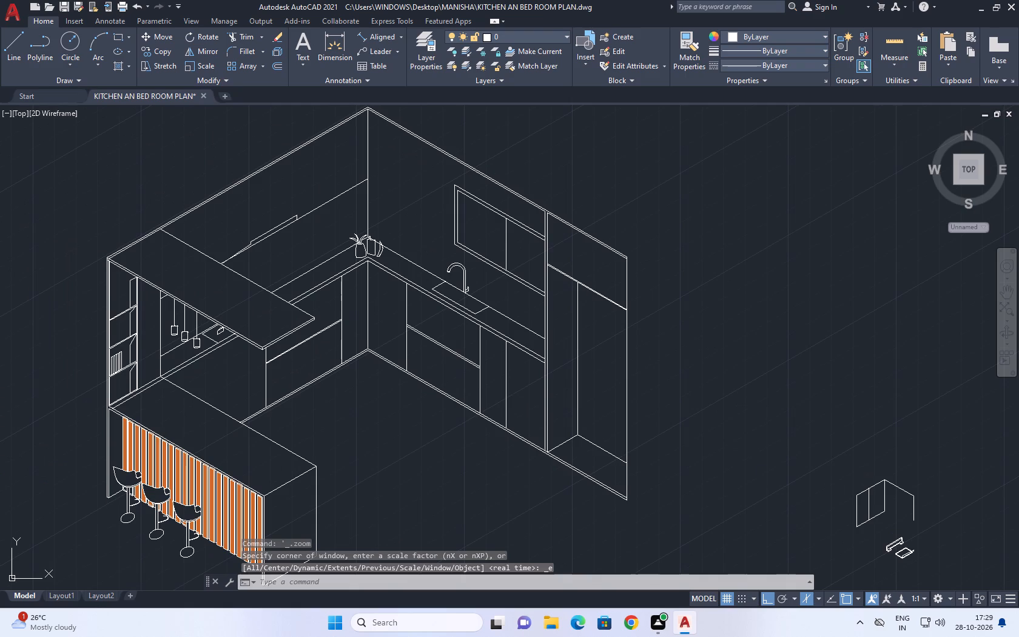
scroll(603, 431, "down", 2)
middle_click_drag(699, 451, 617, 391)
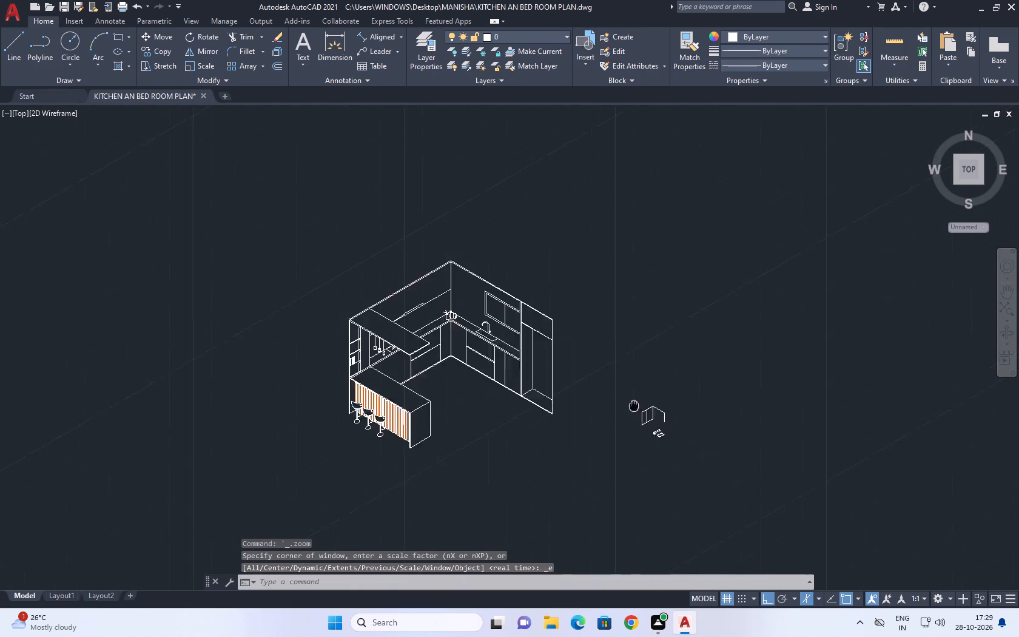
scroll(629, 413, "up", 7)
middle_click_drag(650, 366, 554, 288)
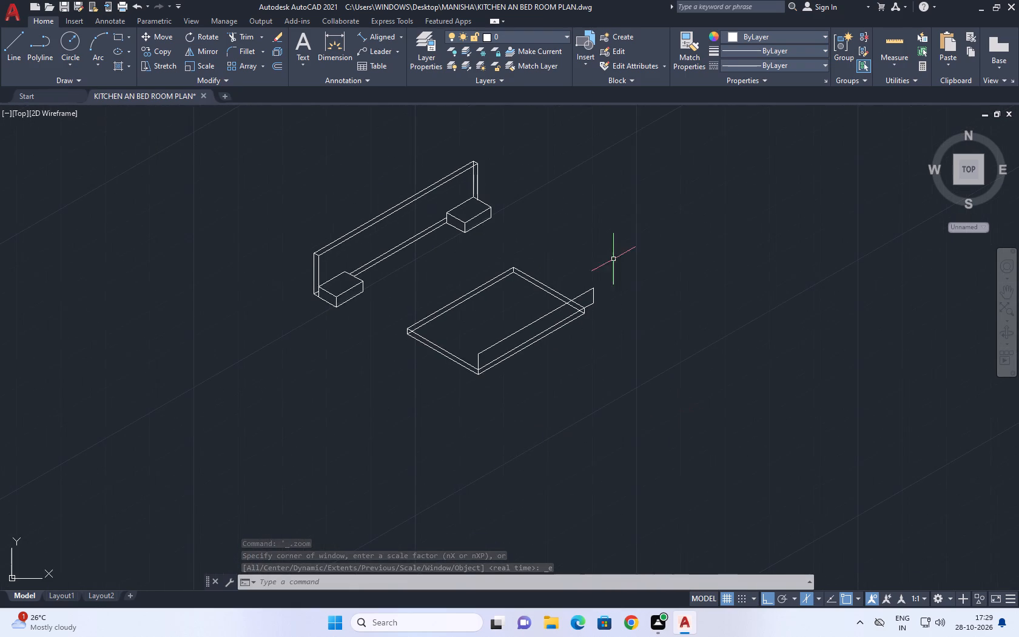
scroll(608, 325, "up", 2)
middle_click_drag(546, 279, 585, 329)
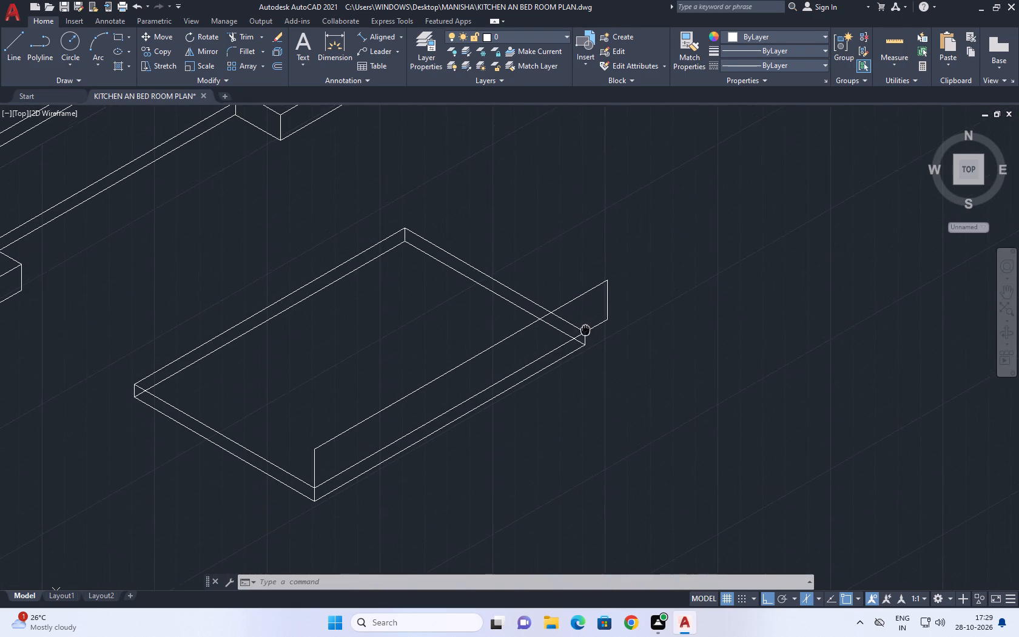
middle_click_drag(585, 329, 587, 332)
middle_click(587, 332)
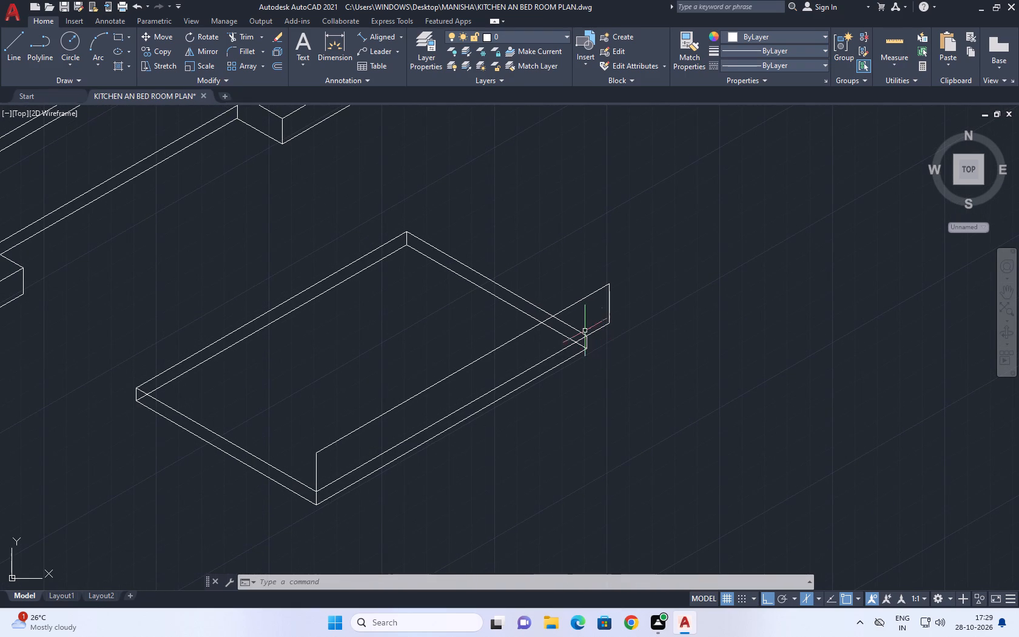
Draw a line about 122 long from the front vertical's top toward the headboard, parallel to the slab's short edges.
middle_click_drag(563, 314, 581, 365)
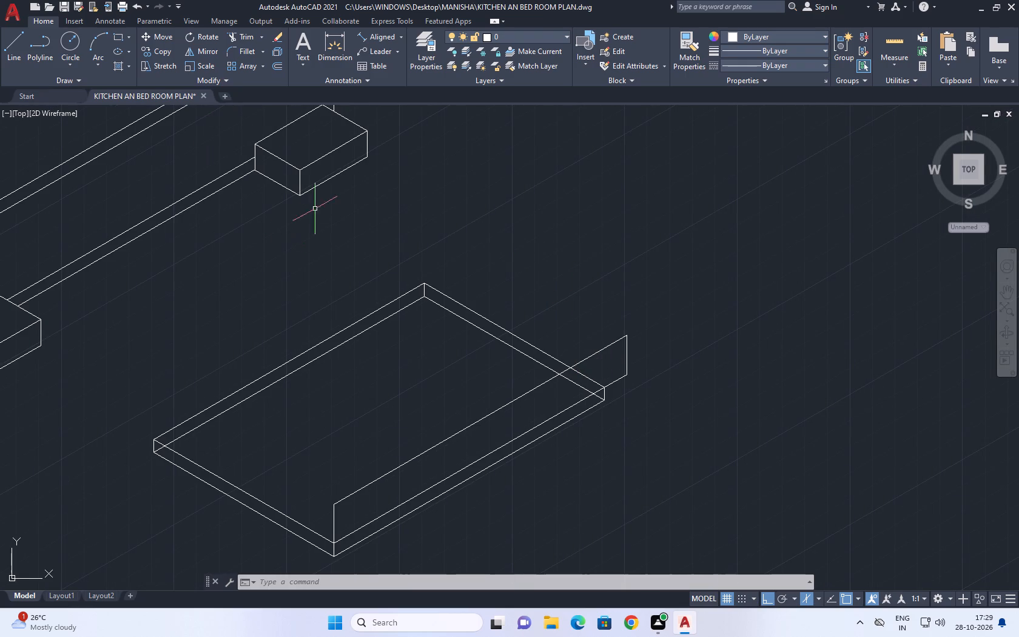
middle_click_drag(384, 335, 380, 296)
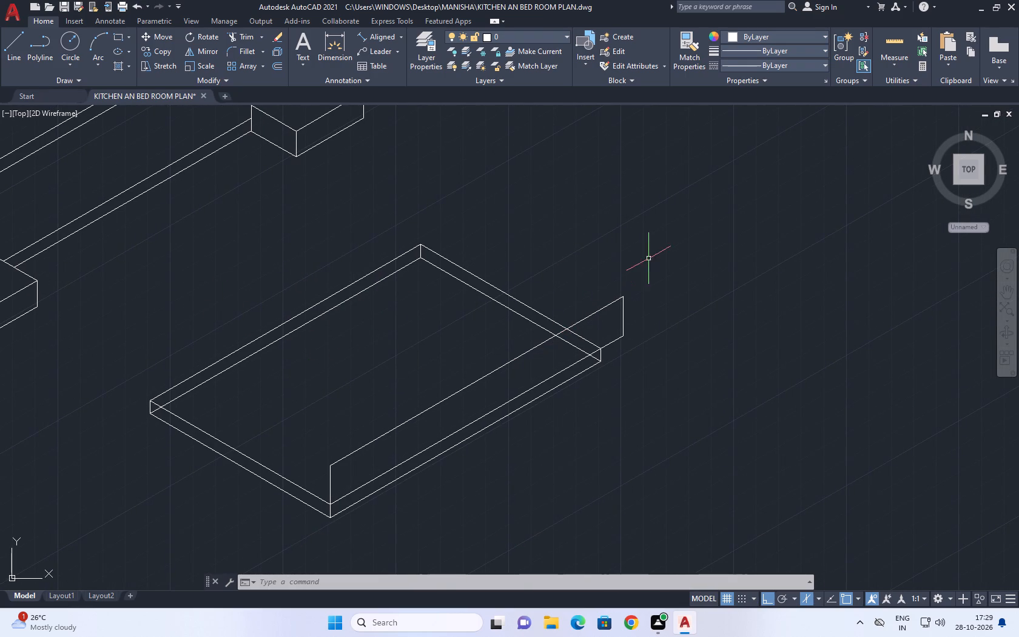
left_click(6, 35)
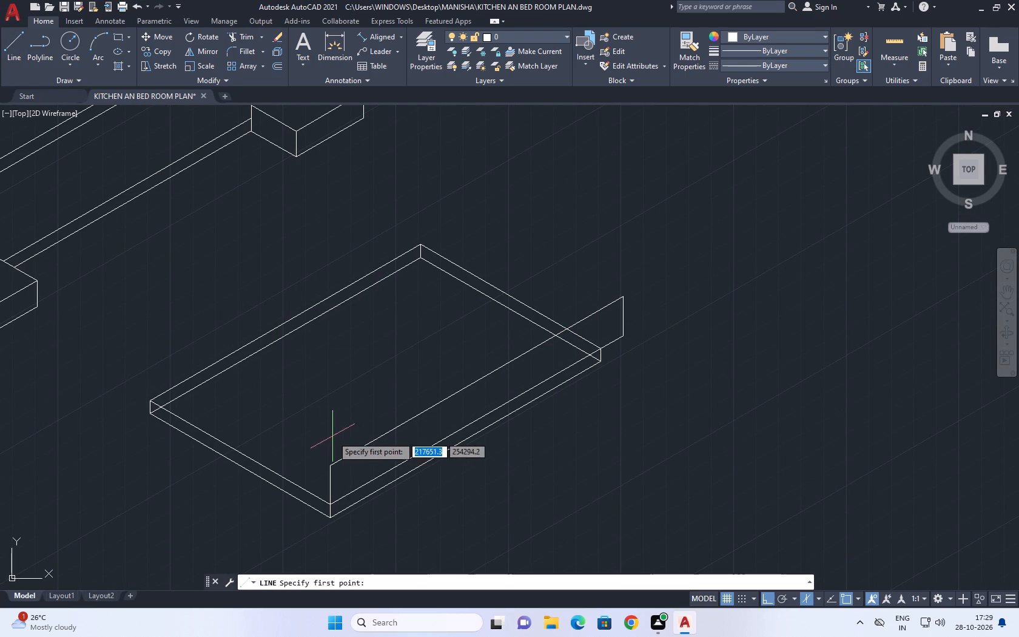
left_click_drag(331, 464, 326, 461)
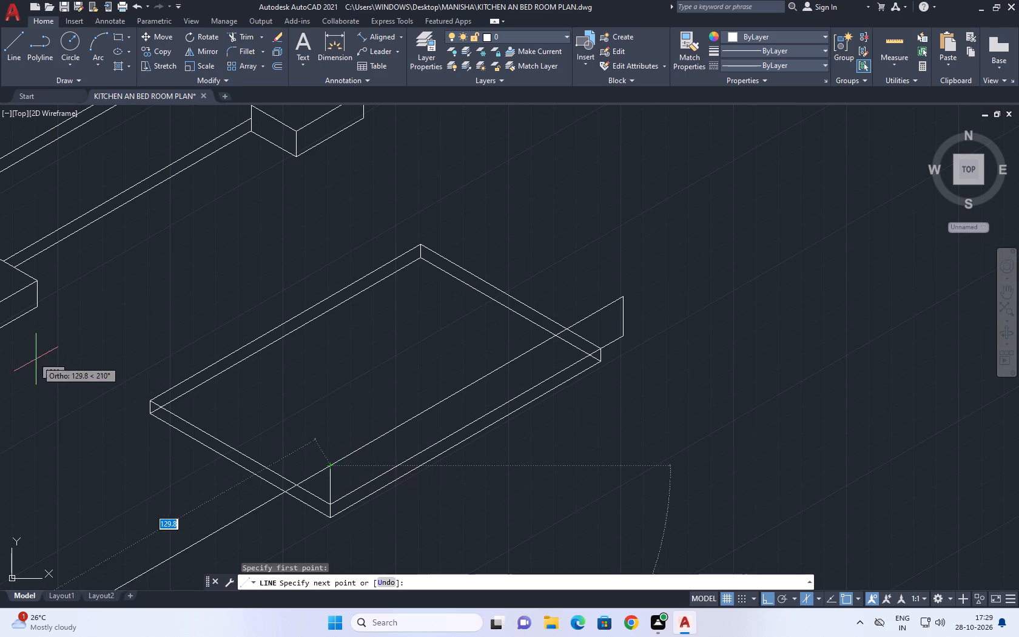
key("F8")
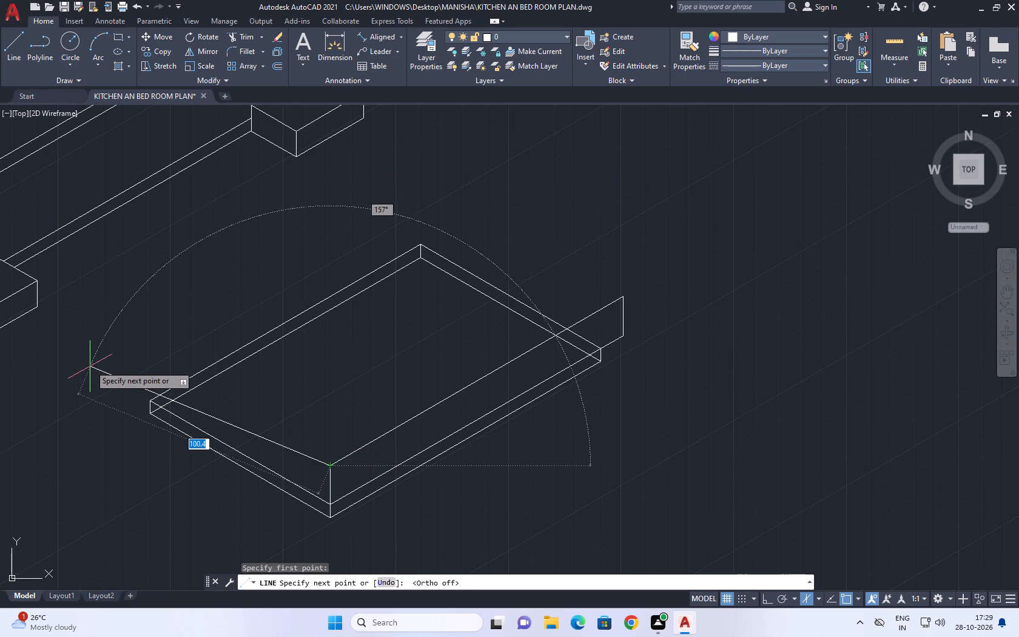
key("F8")
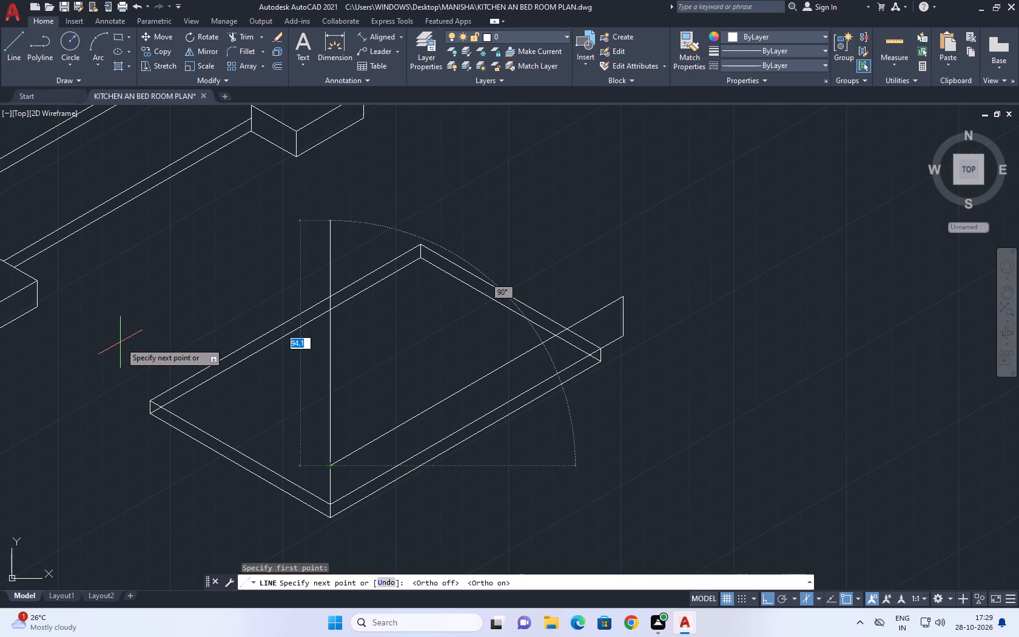
key("F5")
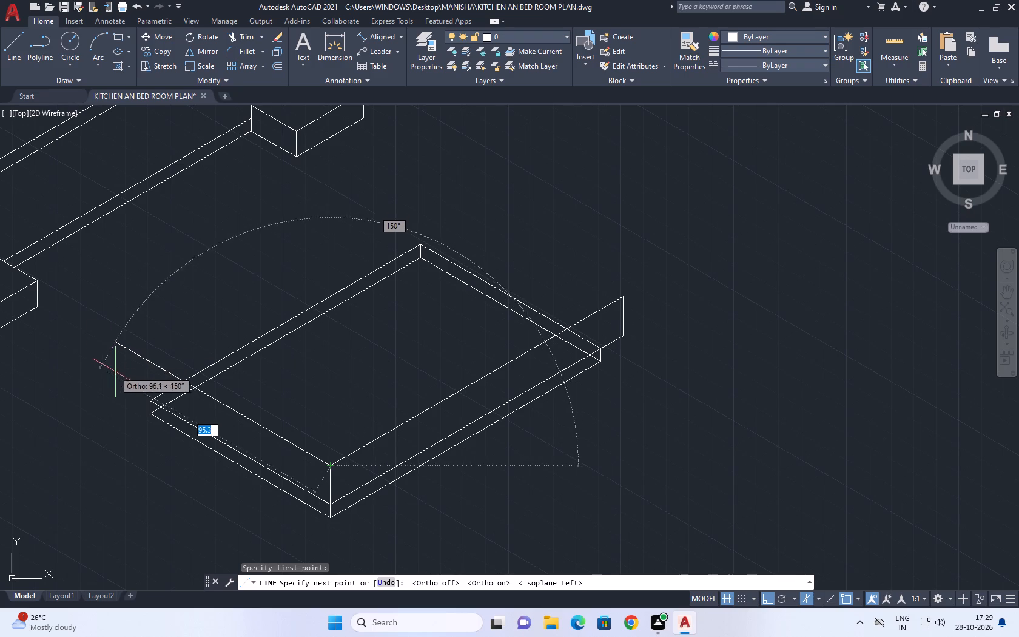
middle_click_drag(106, 320, 251, 339)
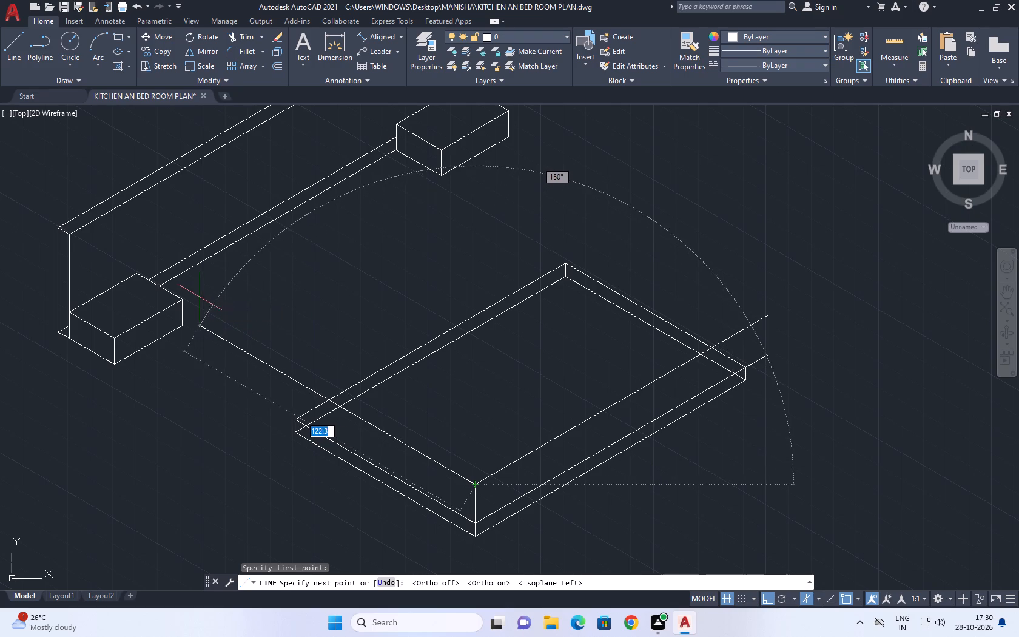
left_click(200, 297)
middle_click_drag(306, 267, 297, 281)
key("Escape")
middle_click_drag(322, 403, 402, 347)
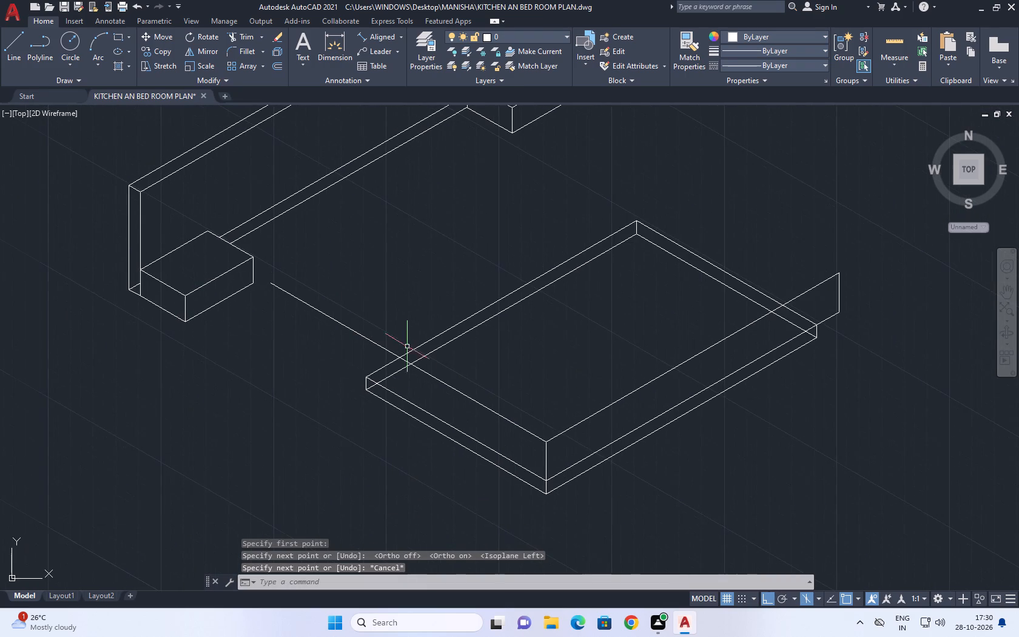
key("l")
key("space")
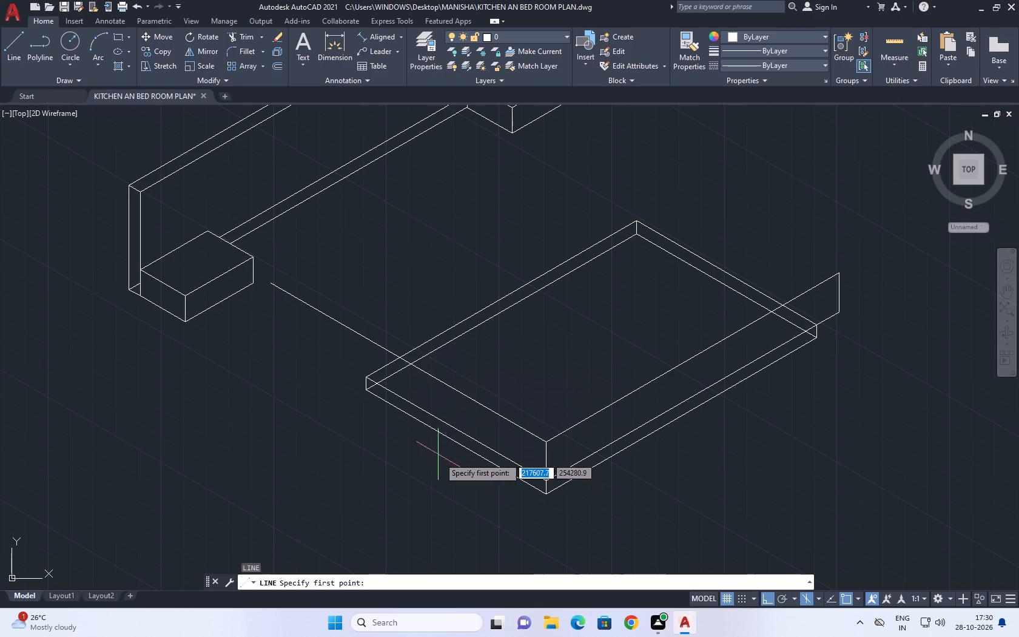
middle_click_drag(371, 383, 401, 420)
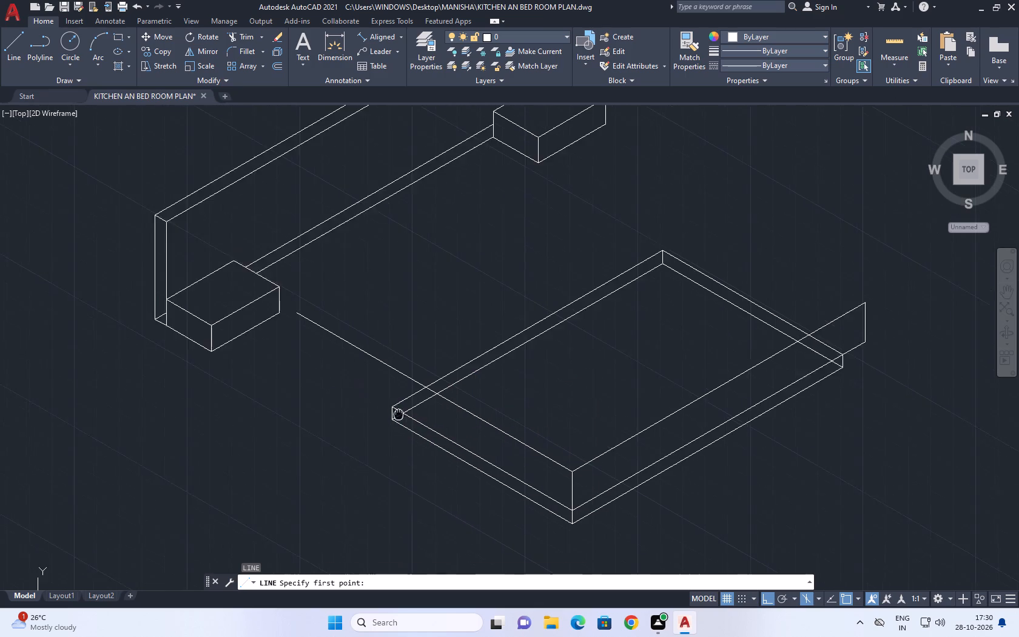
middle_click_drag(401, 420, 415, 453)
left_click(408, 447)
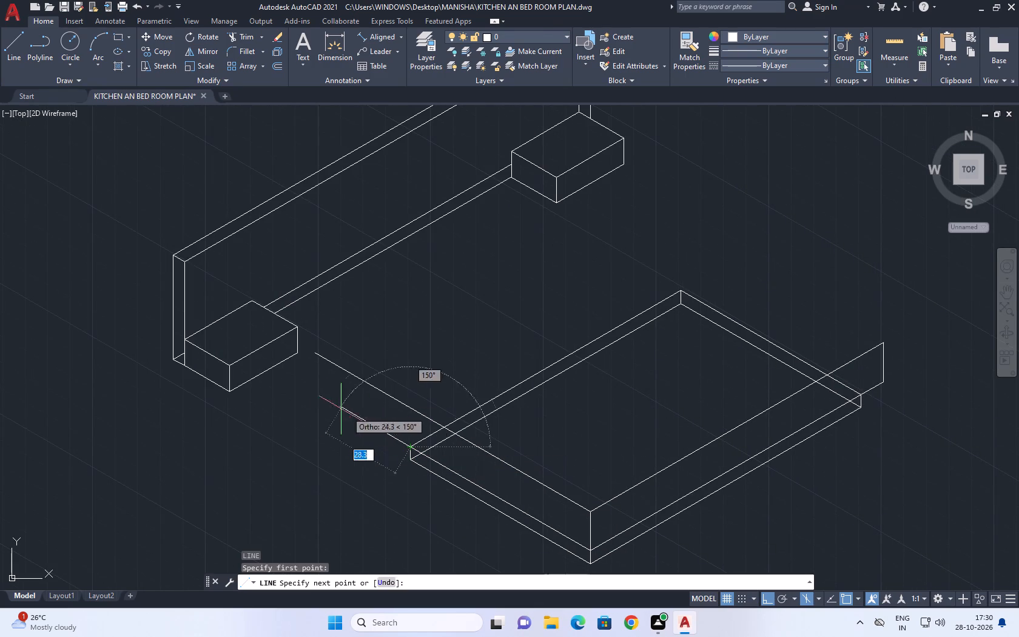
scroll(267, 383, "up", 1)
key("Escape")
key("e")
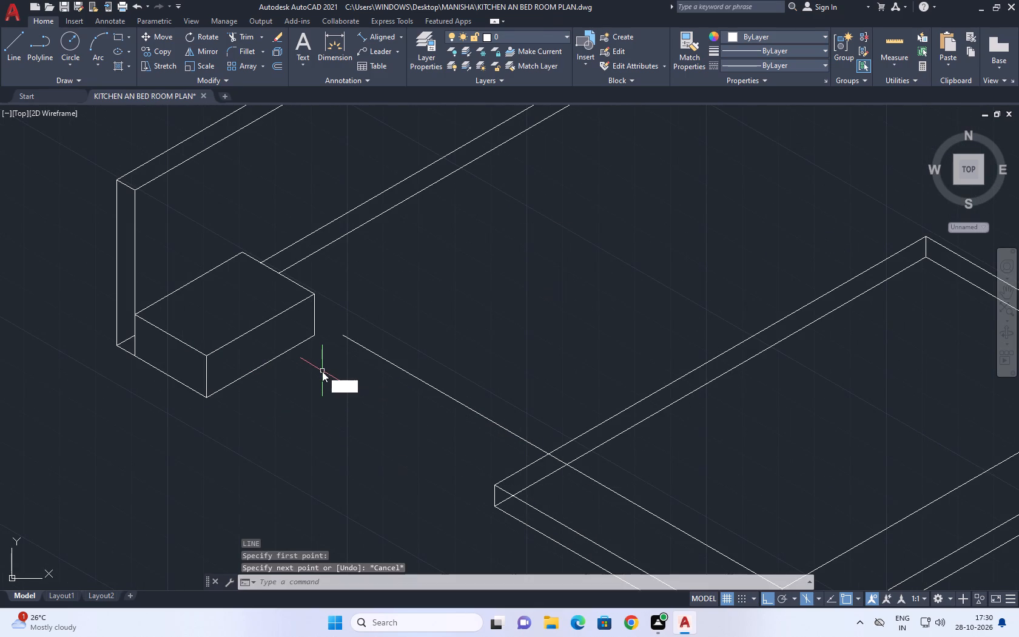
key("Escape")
Draw a line from the slab's left upper corner toward the headboard, parallel to the line above the short edge.
key("l")
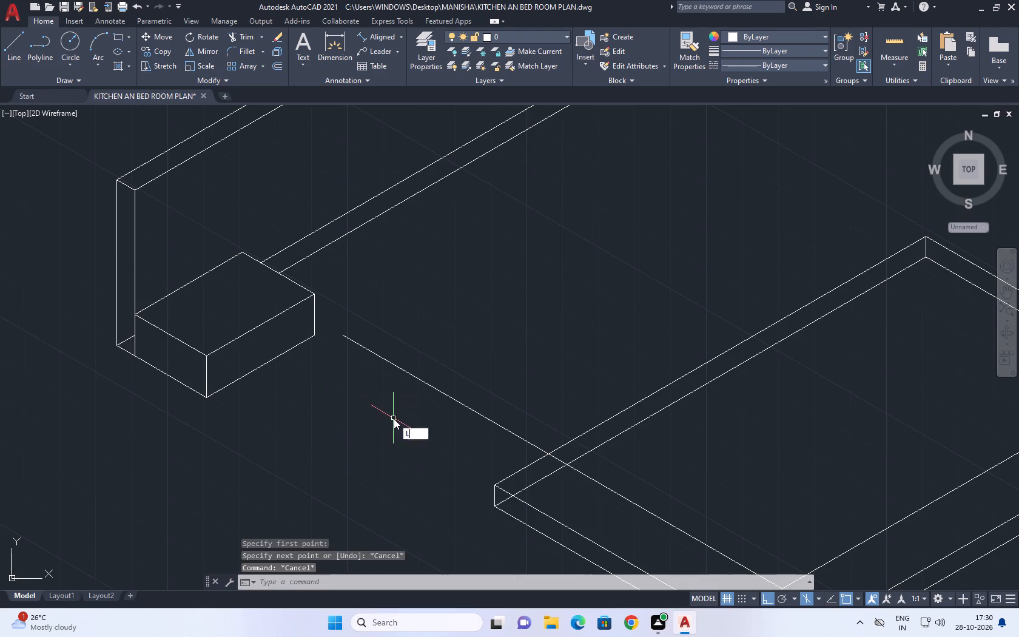
key("space")
left_click(499, 484)
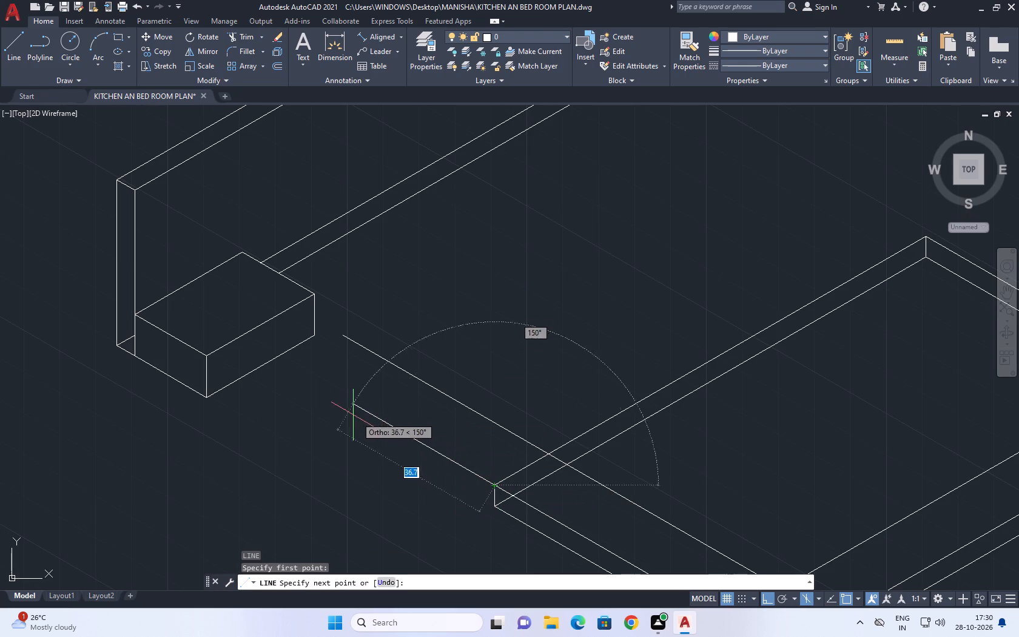
left_click(310, 371)
key("space")
Copy the 130 top line inward along the short-edge direction, trying 20, undoing it and using a distance of 2.
scroll(442, 359, "down", 2)
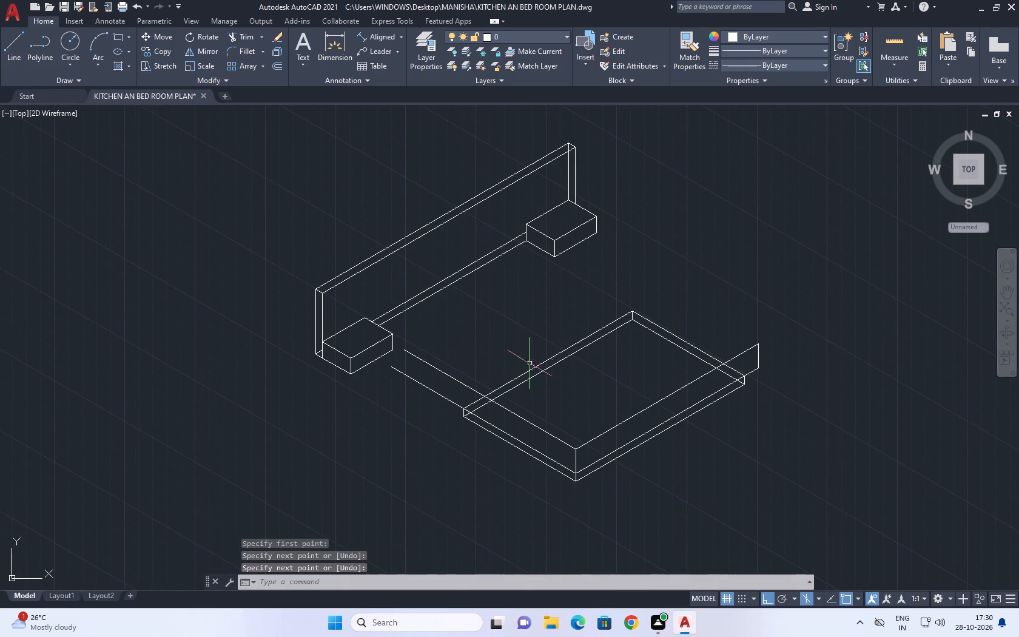
middle_click_drag(548, 368, 447, 369)
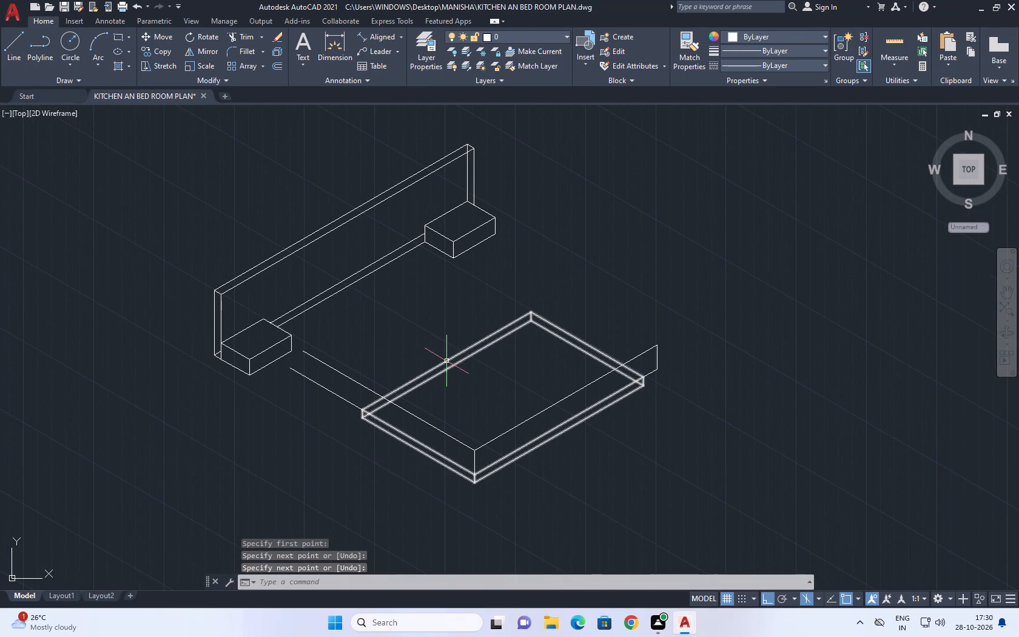
middle_click_drag(425, 392, 345, 366)
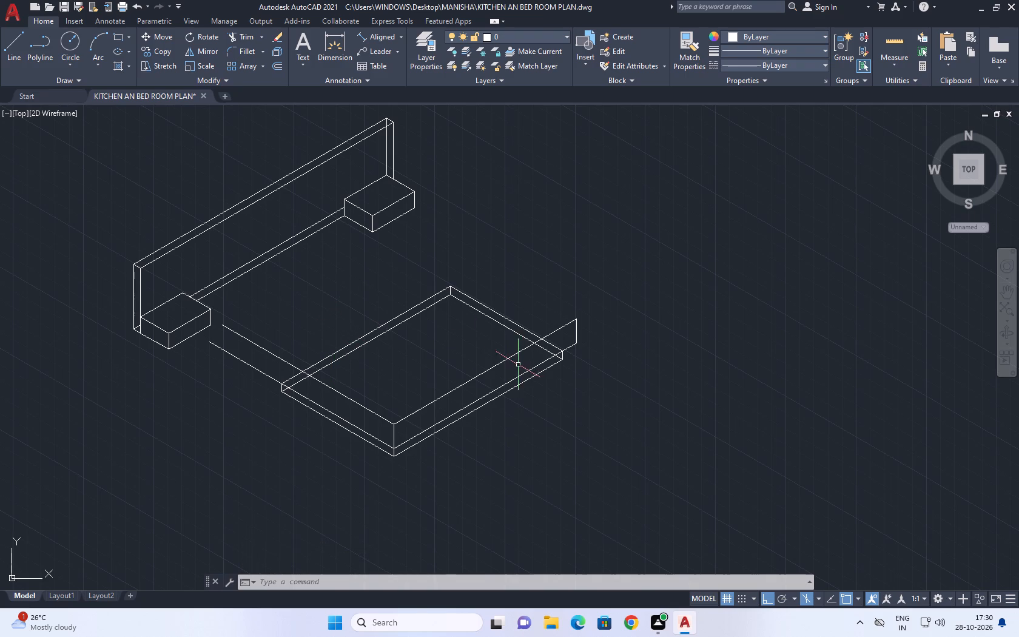
scroll(457, 375, "up", 2)
left_click(459, 396)
left_click(441, 422)
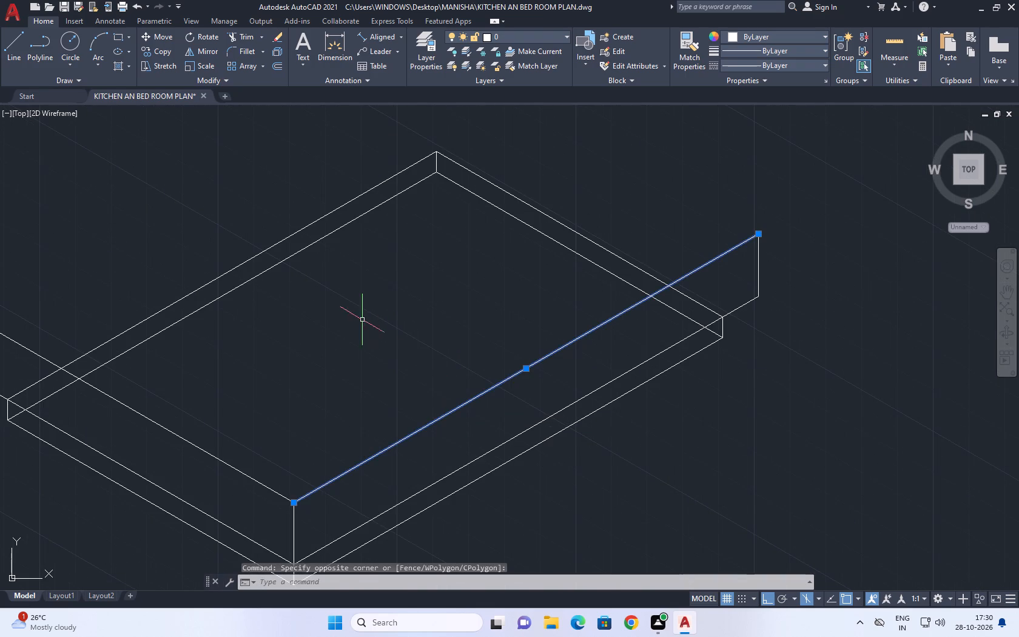
middle_click_drag(362, 320, 438, 380)
scroll(439, 381, "down", 2)
type("CO")
key("space")
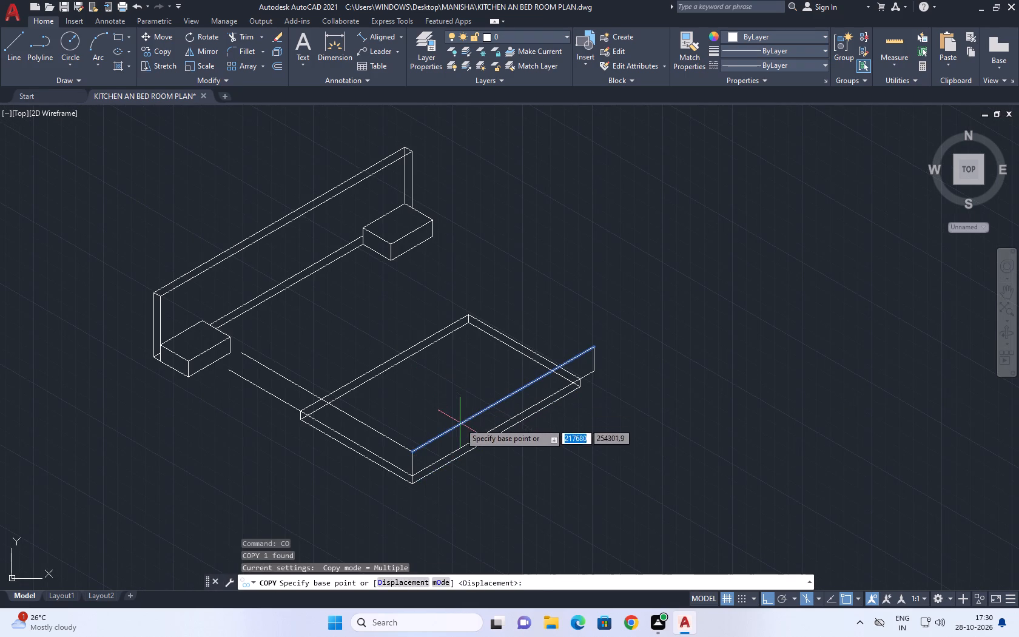
left_click(460, 423)
scroll(442, 406, "up", 3)
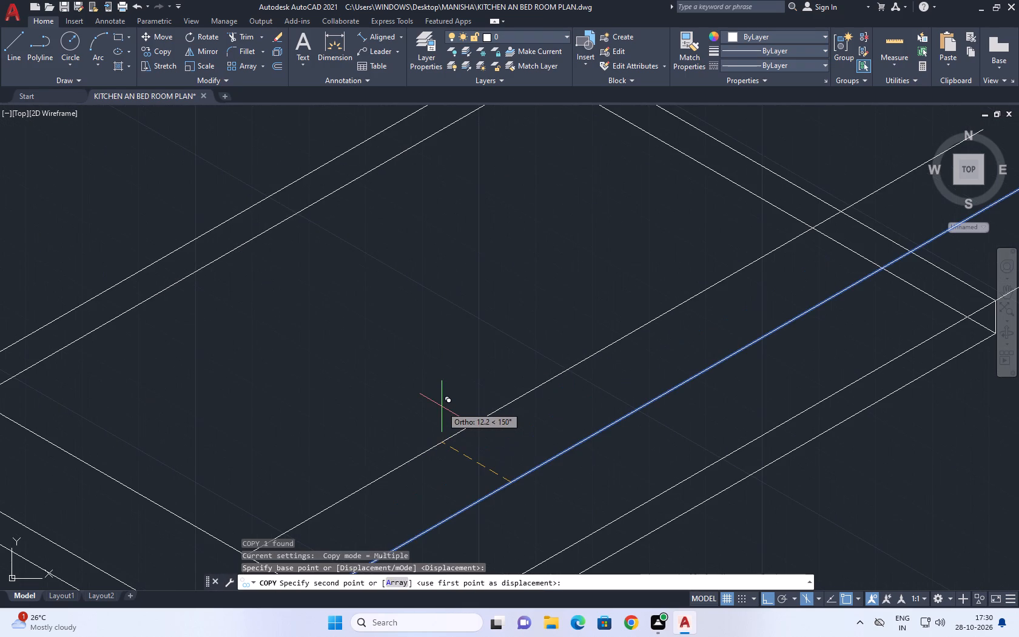
type("20")
key("Return")
key("ctrl+z")
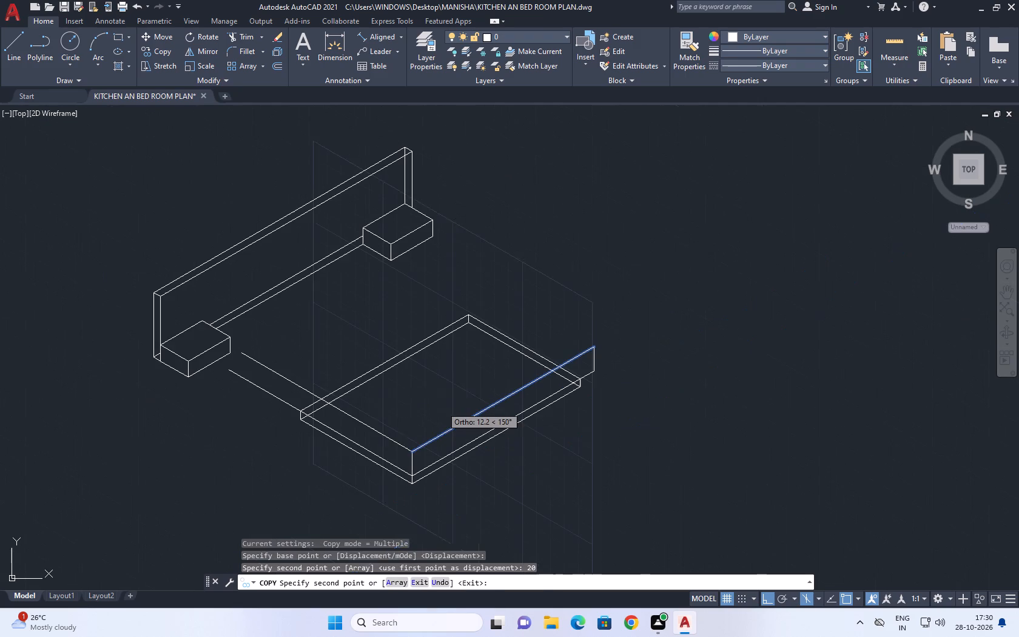
key("2")
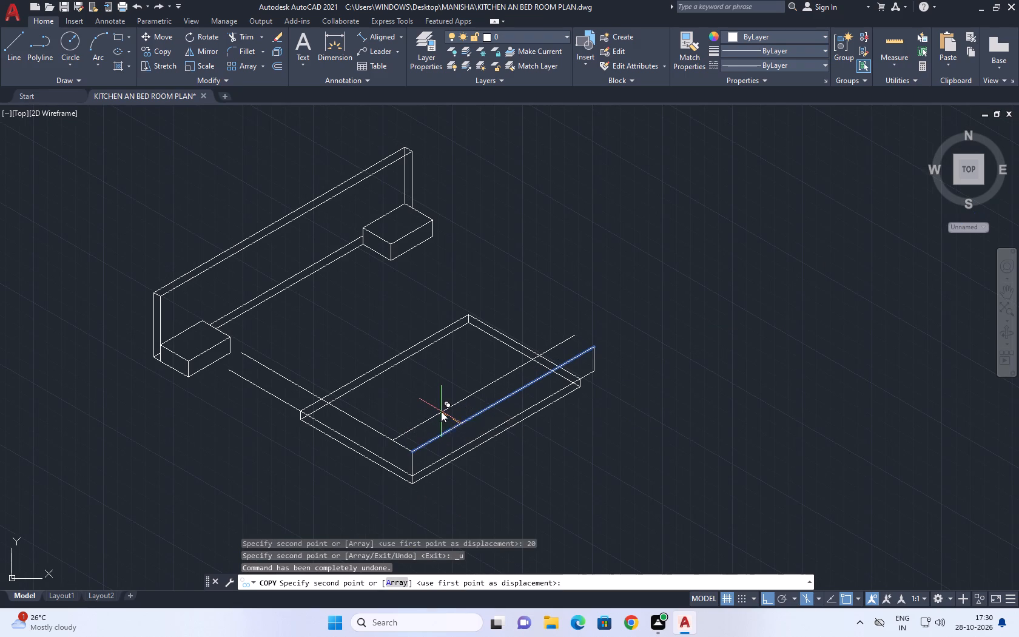
key("Return")
key("space")
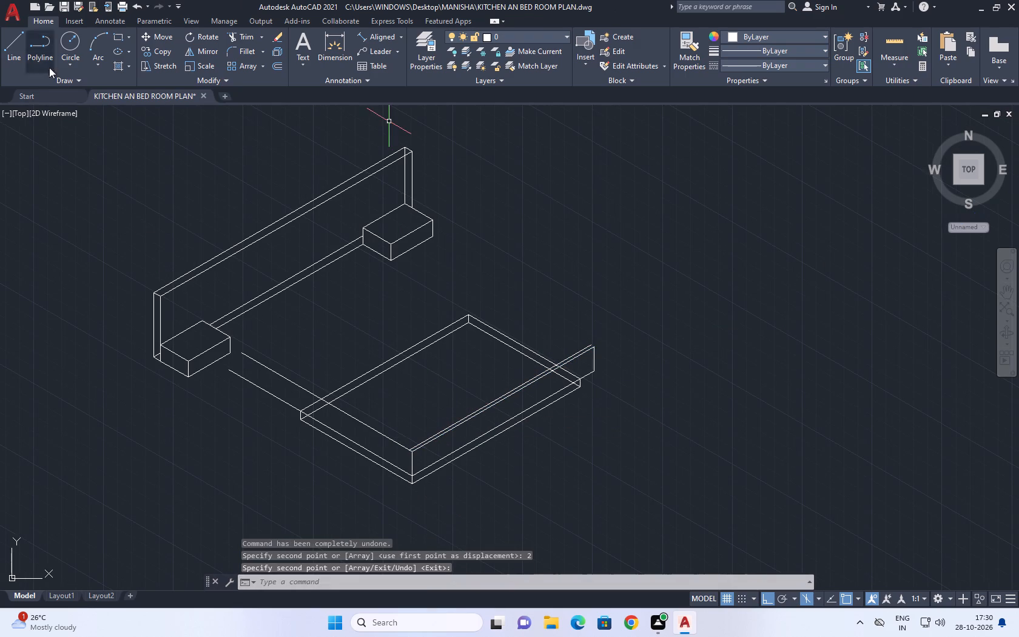
Copy the top line running from the front corner toward the headboard inward by 2, along the slab's long-edge direction.
scroll(397, 462, "up", 4)
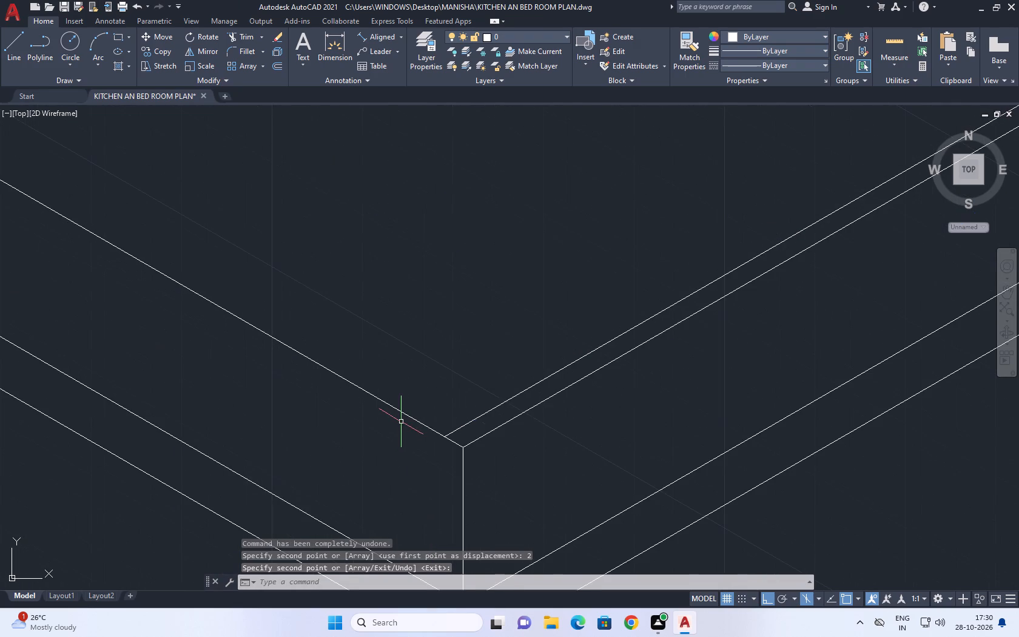
left_click(400, 419)
left_click(378, 388)
middle_click_drag(383, 383, 386, 442)
type("CO")
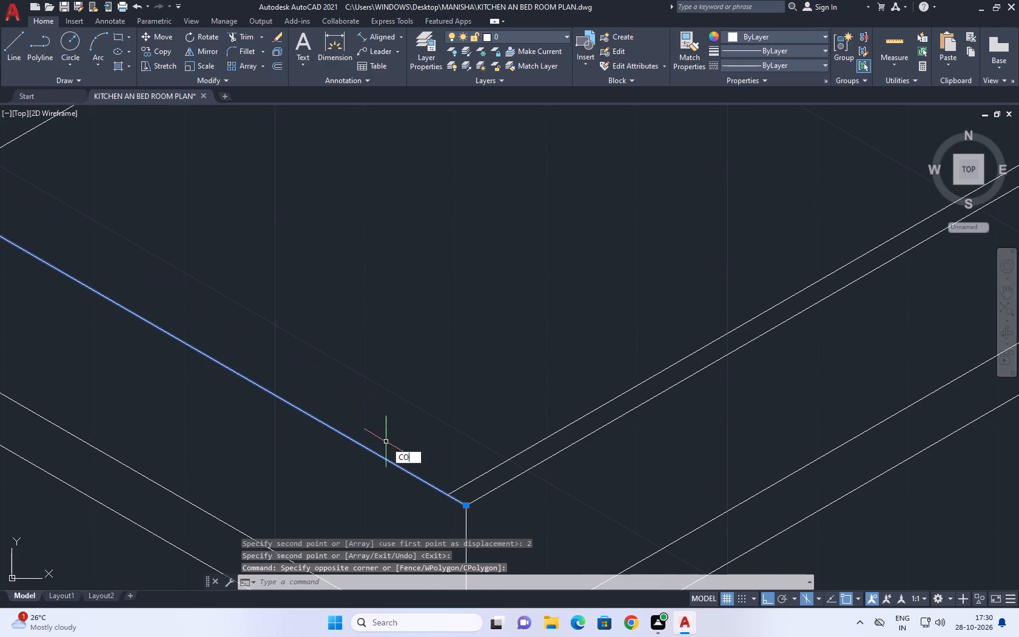
key("space")
left_click(362, 451)
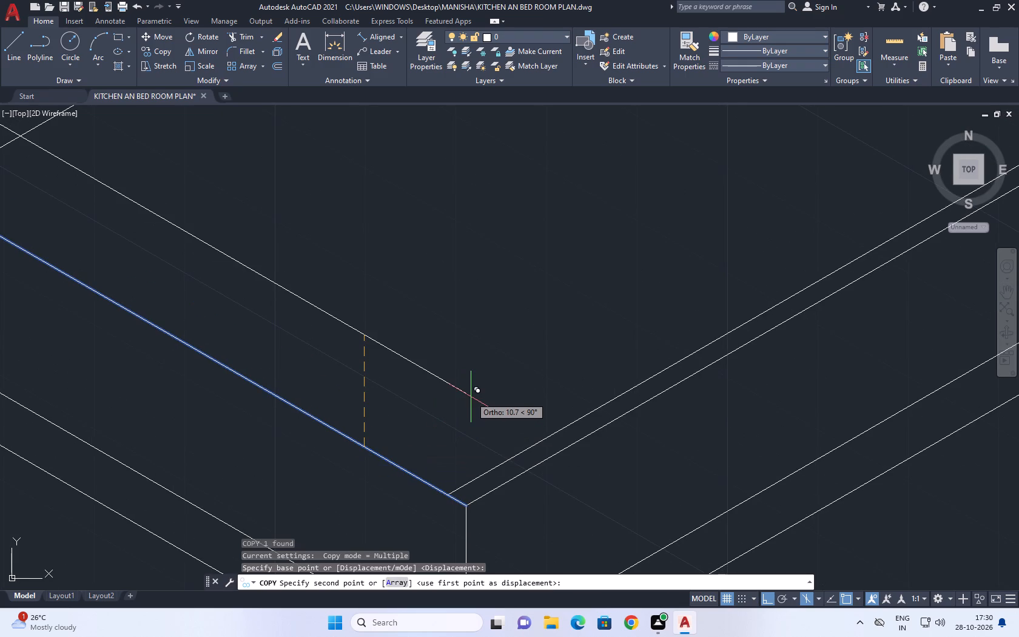
key("F5")
key("2")
key("Return")
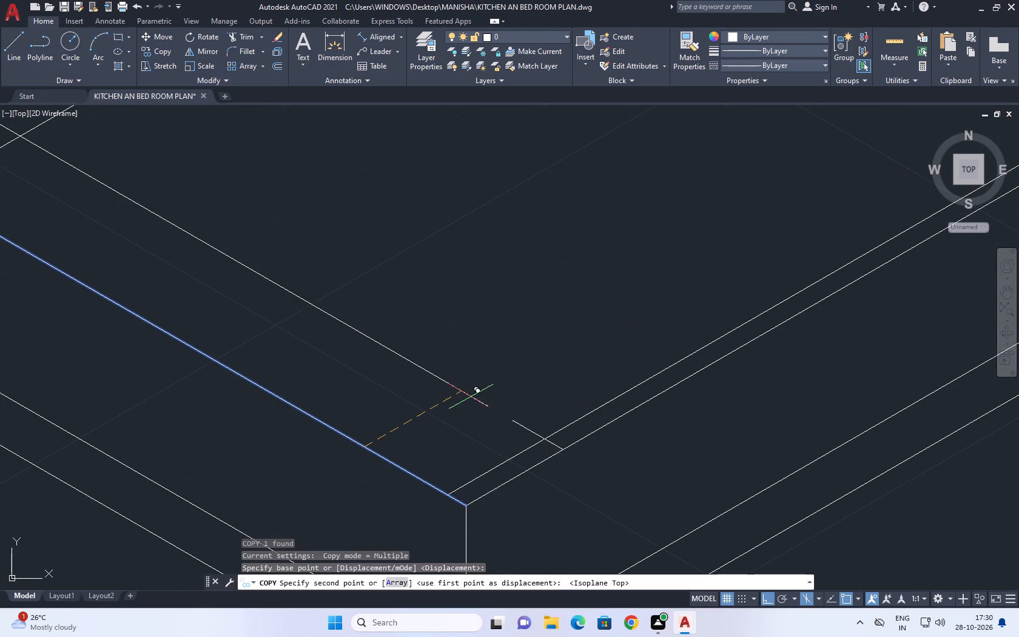
key("space")
Trim the crossing ends of the two inner copied lines at the front corner.
type("TR")
key("space")
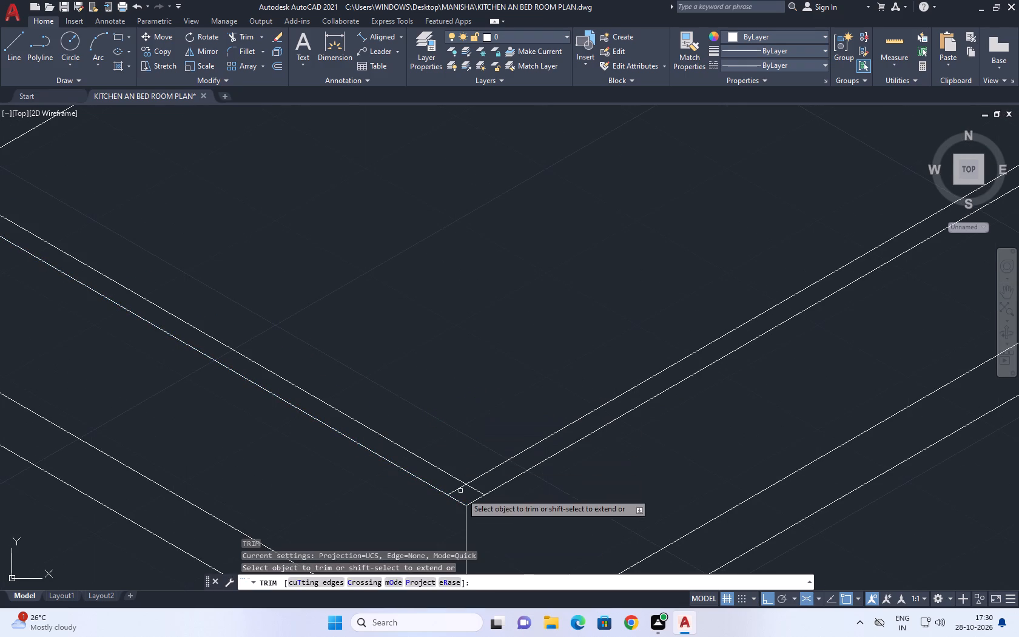
scroll(475, 524, "up", 3)
scroll(429, 399, "up", 1)
left_click(491, 362)
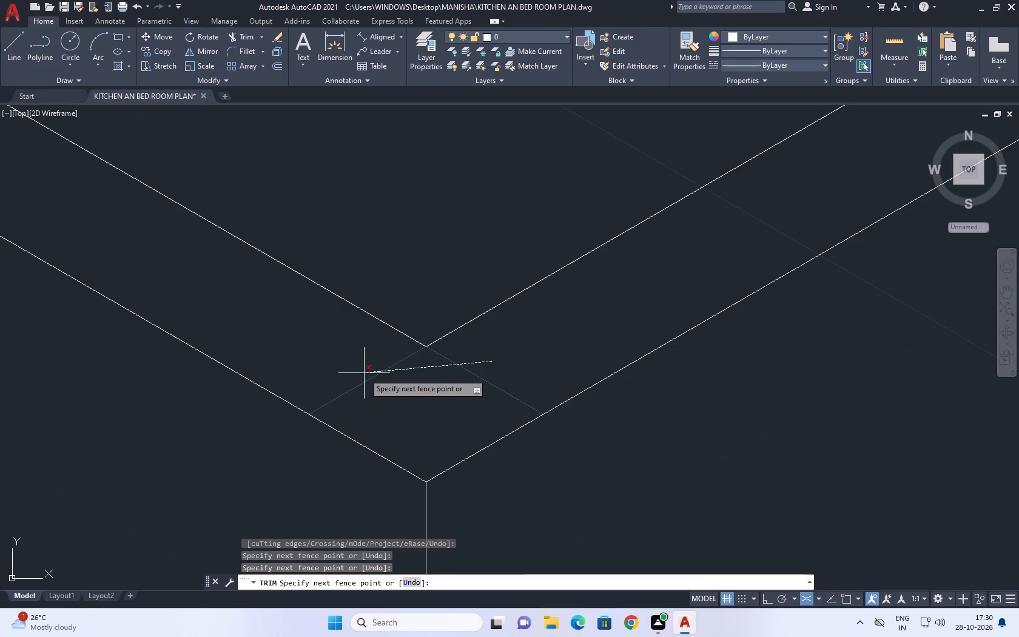
left_click(360, 370)
right_click(429, 389)
left_click(463, 409)
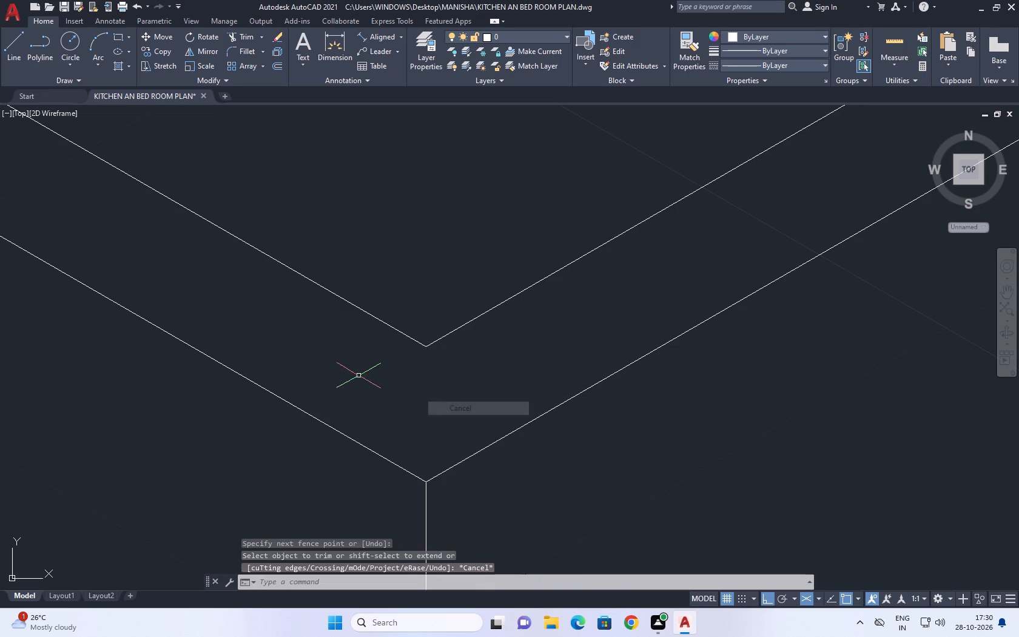
Examine the doubled top edges and their open ends against the slab and headboard.
scroll(357, 374, "down", 5)
middle_click_drag(417, 368, 401, 405)
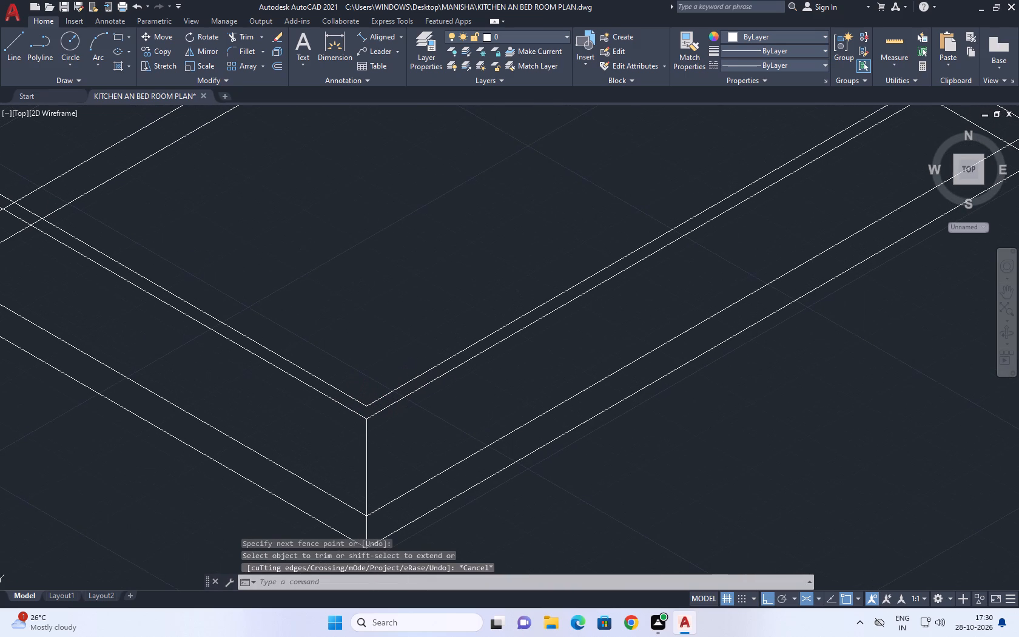
middle_click_drag(401, 405, 399, 405)
scroll(411, 391, "down", 4)
scroll(380, 365, "up", 2)
middle_click(460, 372)
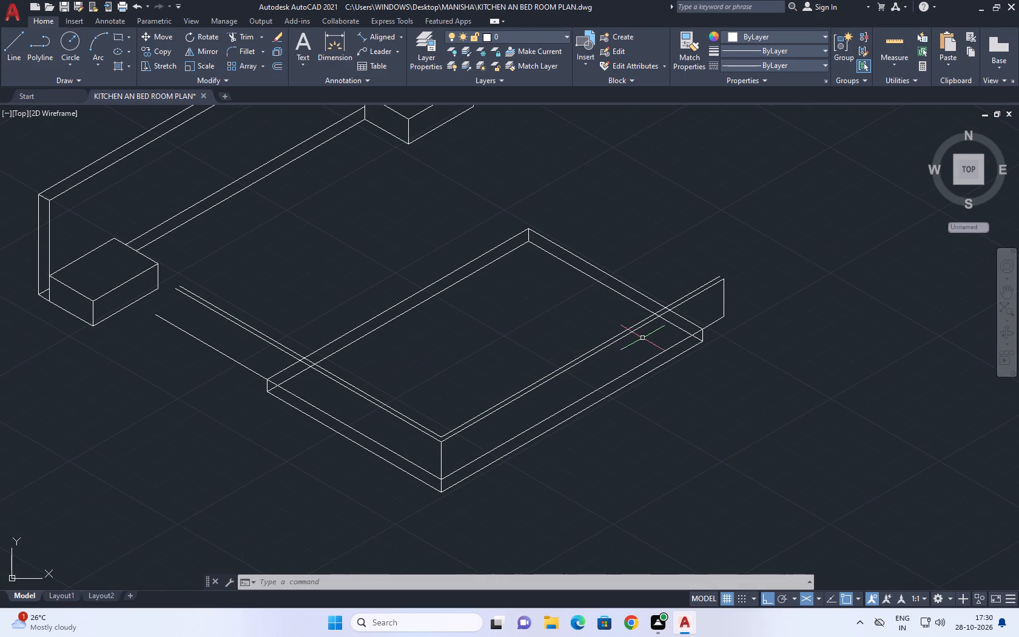
middle_click_drag(633, 346, 533, 451)
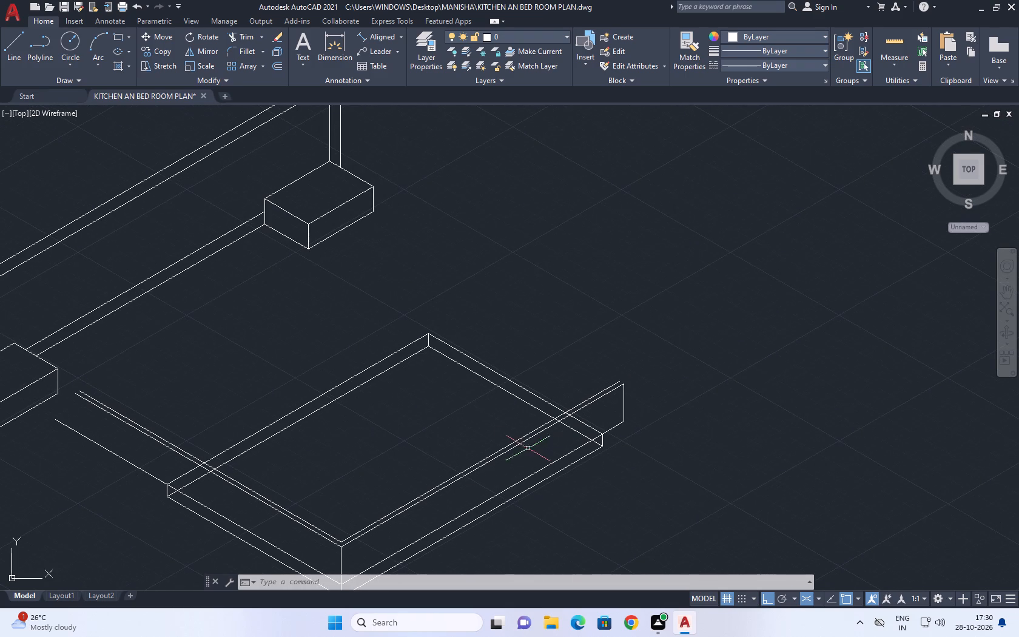
middle_click_drag(351, 549, 375, 543)
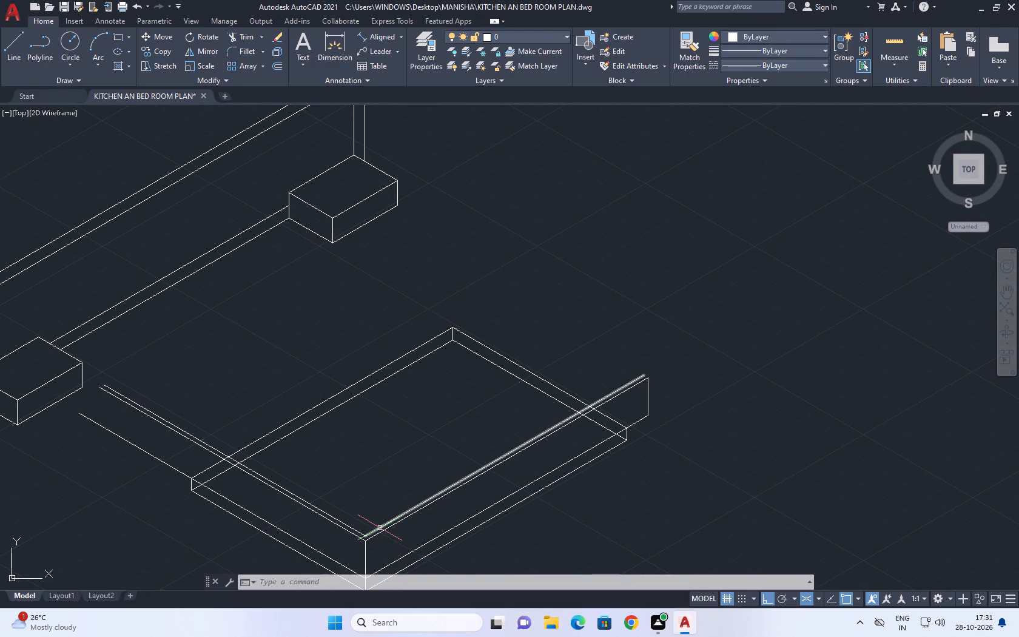
Draw a line about 30 long from the outer far end of the 130 top line, running toward the headboard side.
middle_click_drag(440, 513, 429, 519)
middle_click(427, 520)
scroll(427, 520, "up", 1)
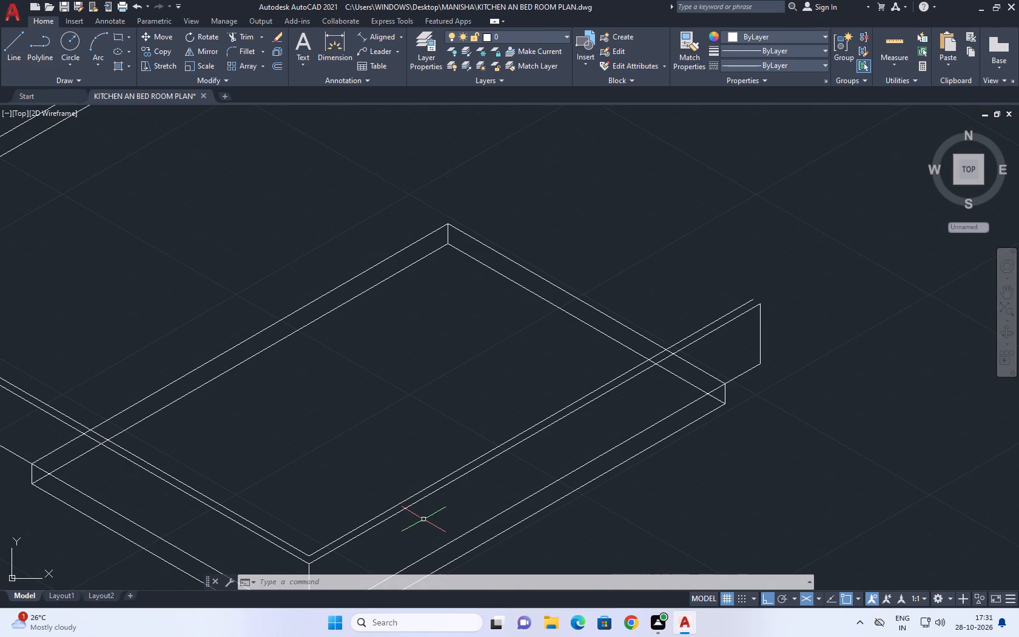
middle_click_drag(620, 388, 536, 462)
middle_click_drag(579, 460, 521, 385)
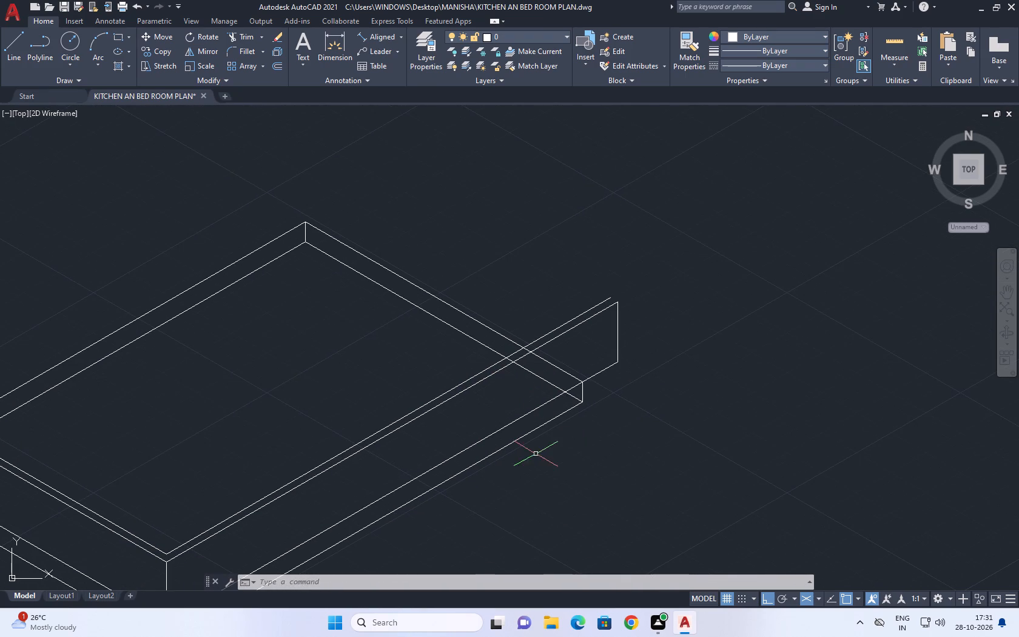
middle_click_drag(576, 298, 574, 310)
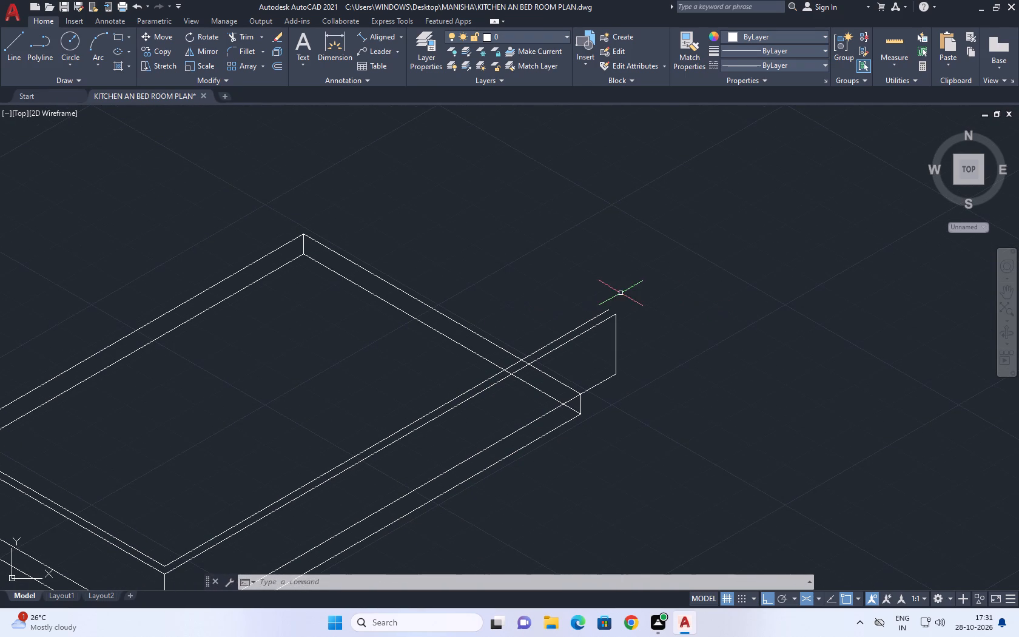
middle_click_drag(622, 297, 630, 302)
middle_click_drag(567, 391, 581, 411)
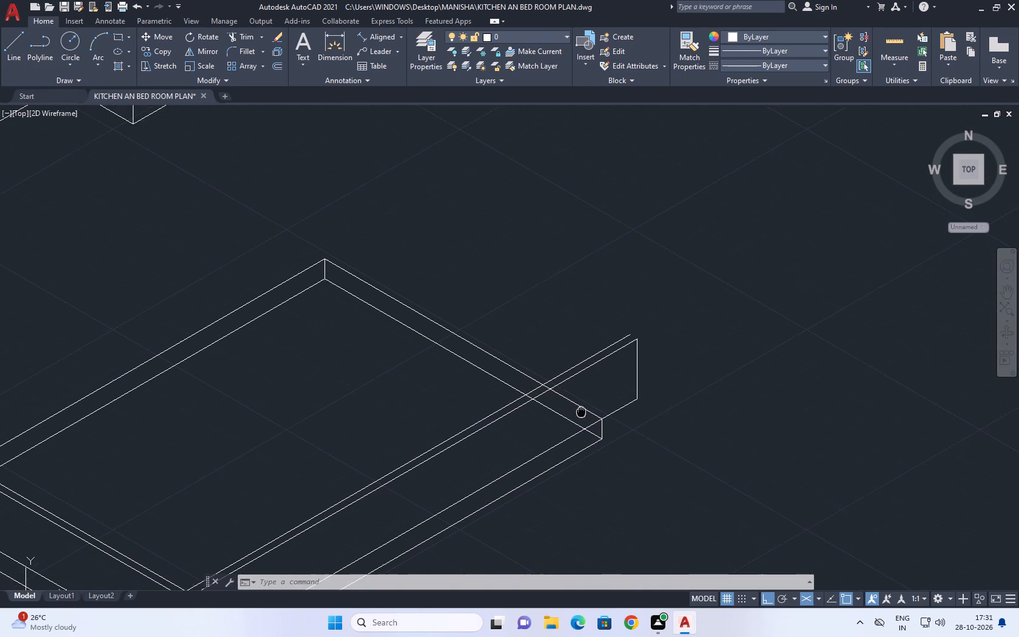
middle_click_drag(581, 411, 587, 417)
middle_click(587, 417)
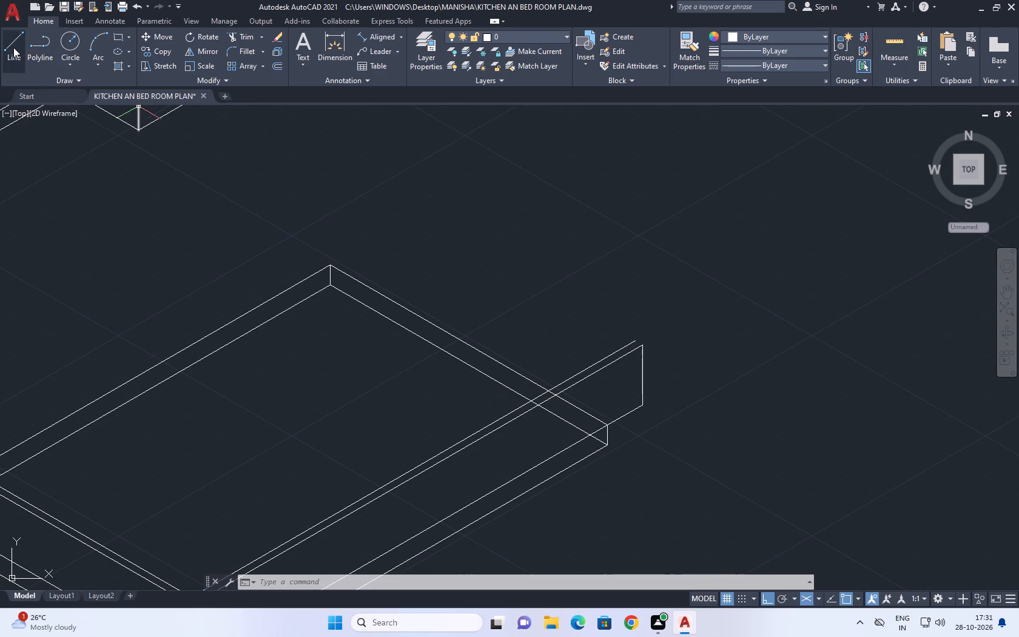
left_click(13, 47)
left_click(642, 344)
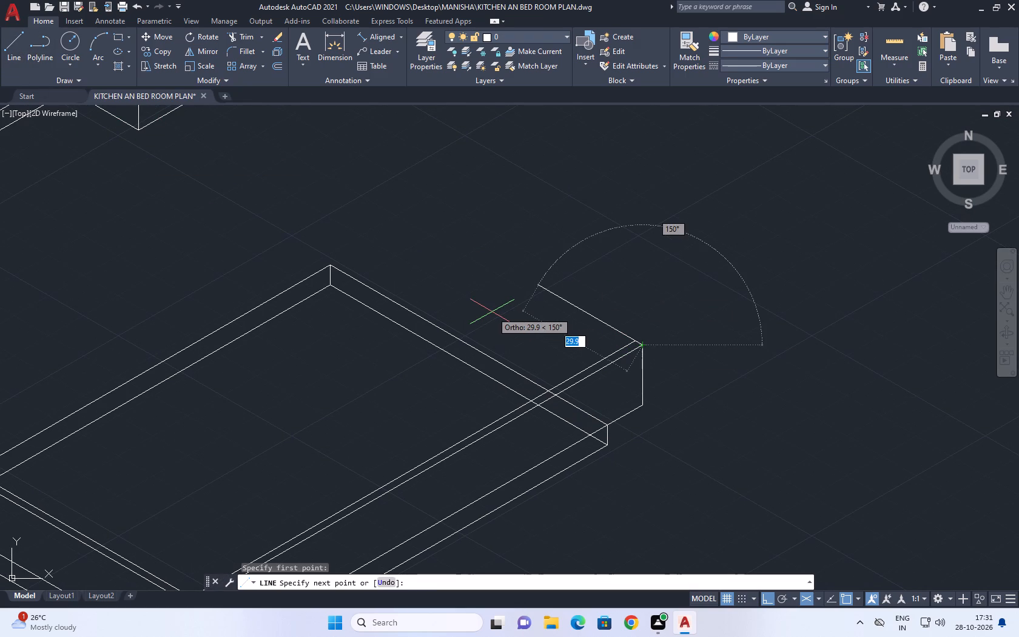
left_click(492, 311)
right_click(535, 309)
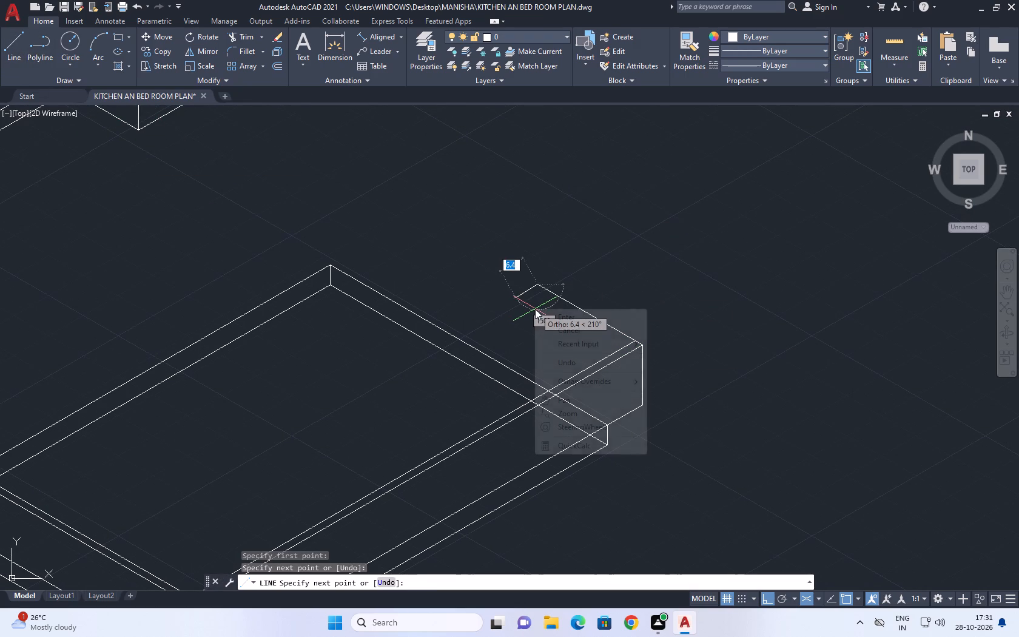
left_click(568, 327)
Copy the inner top line parallel to the slab's long edge vertically upward by 10.
middle_click_drag(431, 359, 449, 382)
middle_click(449, 382)
middle_click(449, 382)
middle_click_drag(676, 422, 414, 343)
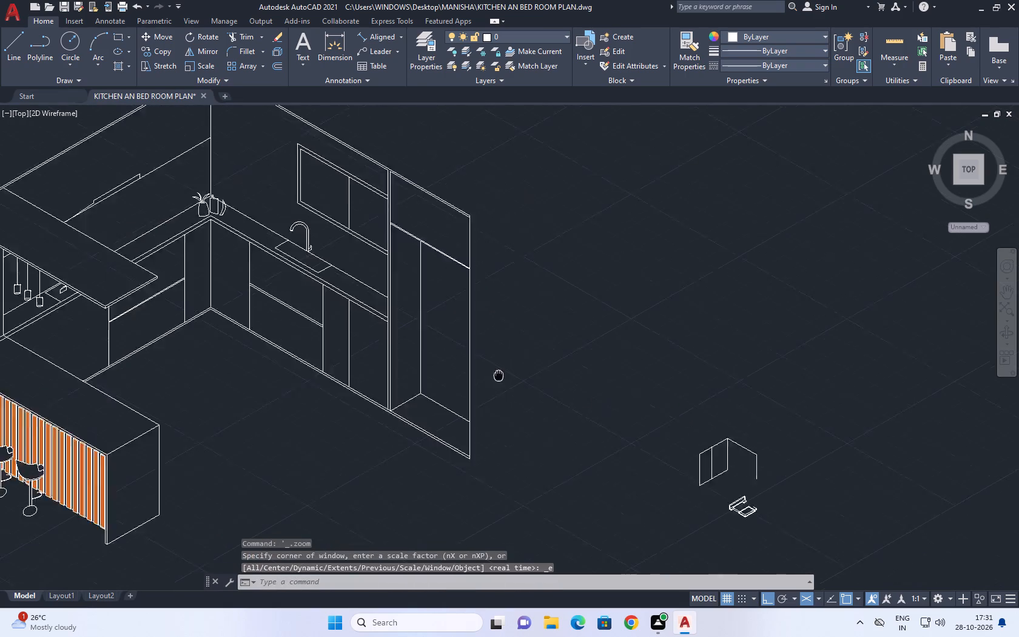
middle_click_drag(414, 343, 201, 232)
scroll(431, 351, "up", 4)
scroll(374, 356, "up", 3)
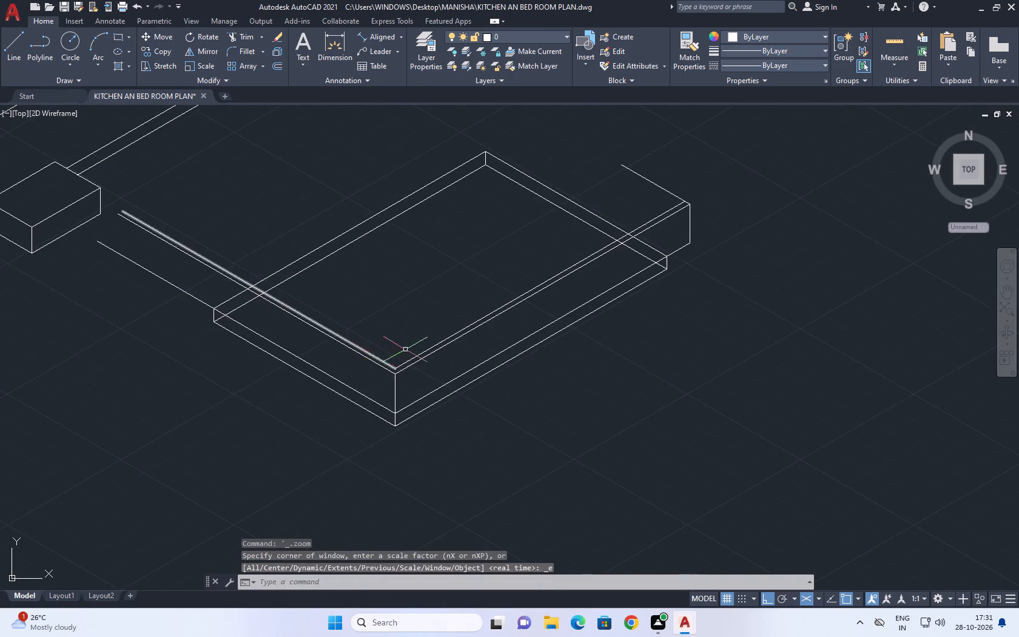
scroll(420, 346, "up", 2)
left_click(426, 359)
middle_click_drag(317, 237, 352, 298)
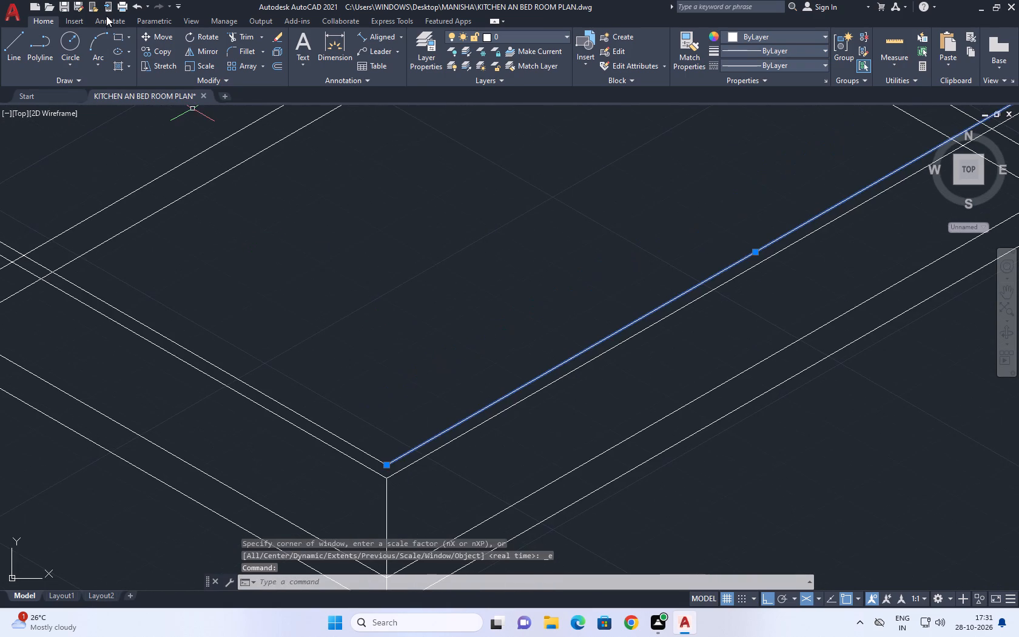
left_click(167, 50)
left_click(496, 385)
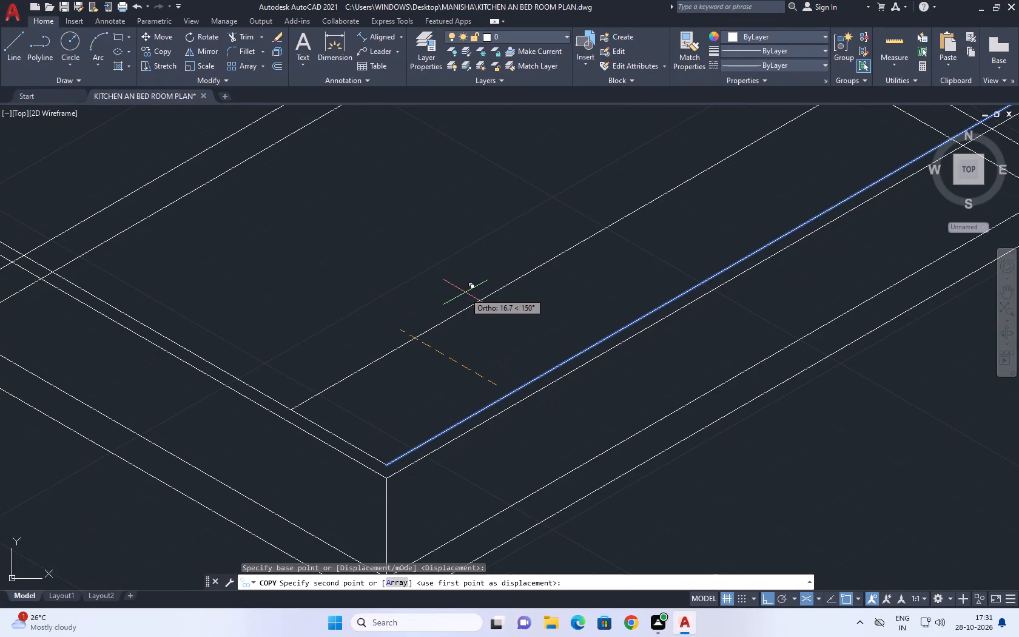
key("F5")
scroll(473, 284, "down", 1)
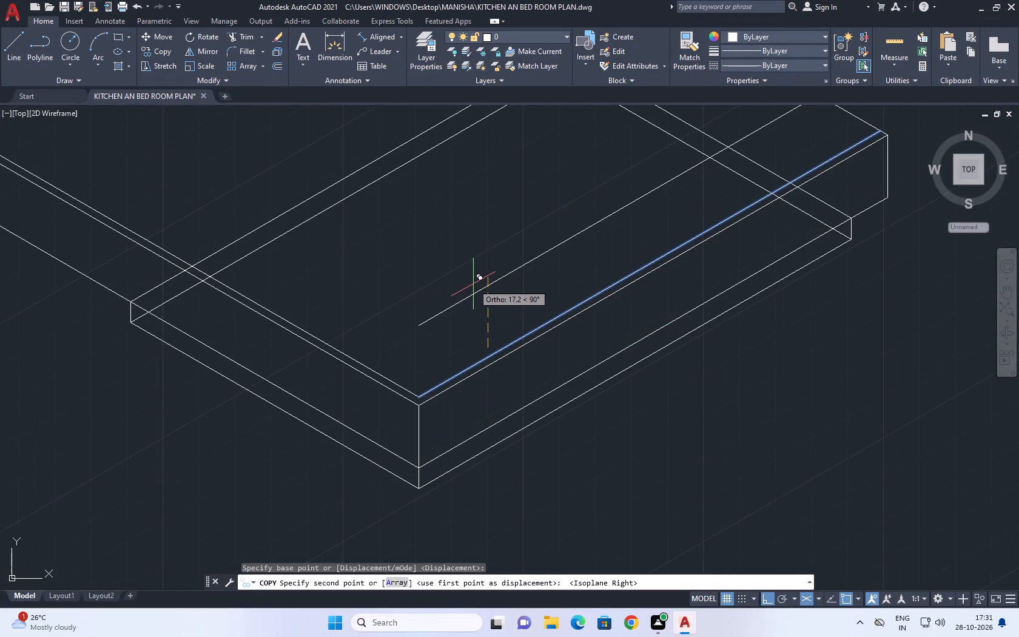
middle_click_drag(472, 291, 476, 325)
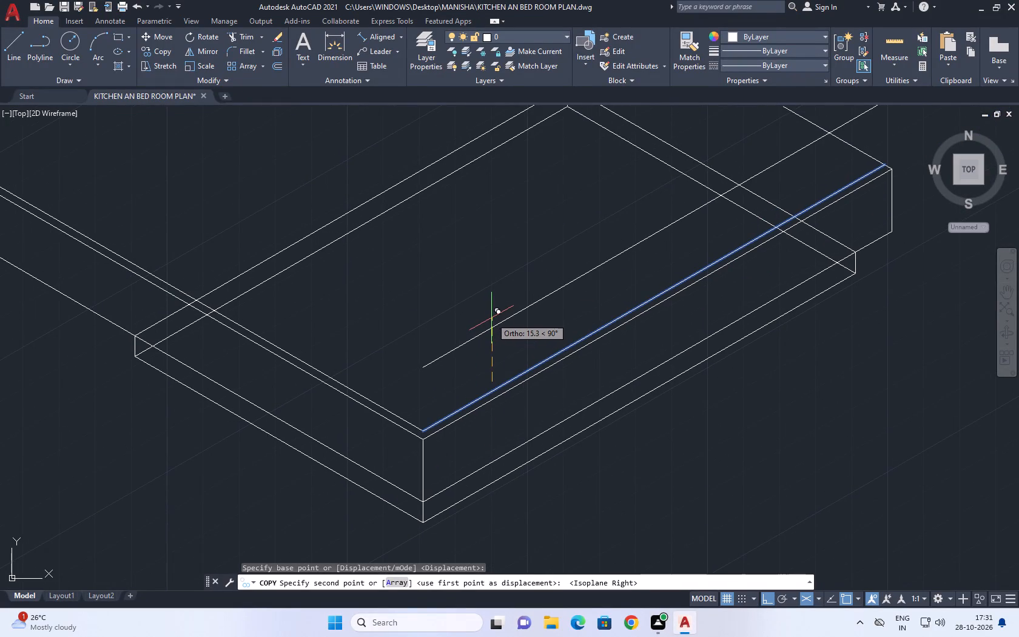
type("10")
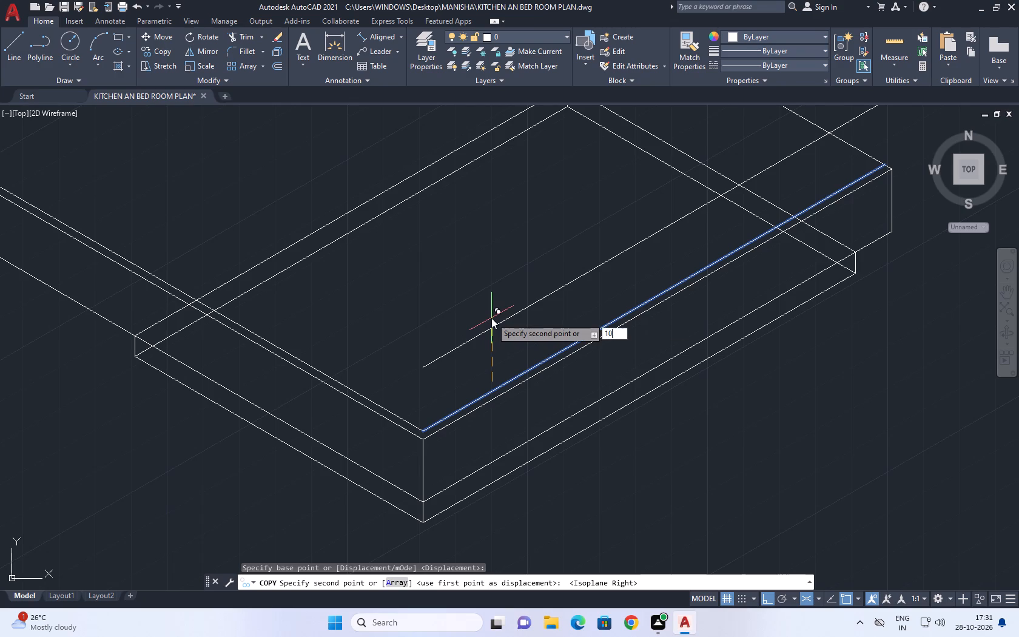
key("Return")
key("space")
Trim the end of the raised copy that overshoots the short line at the far corner.
scroll(476, 338, "down", 3)
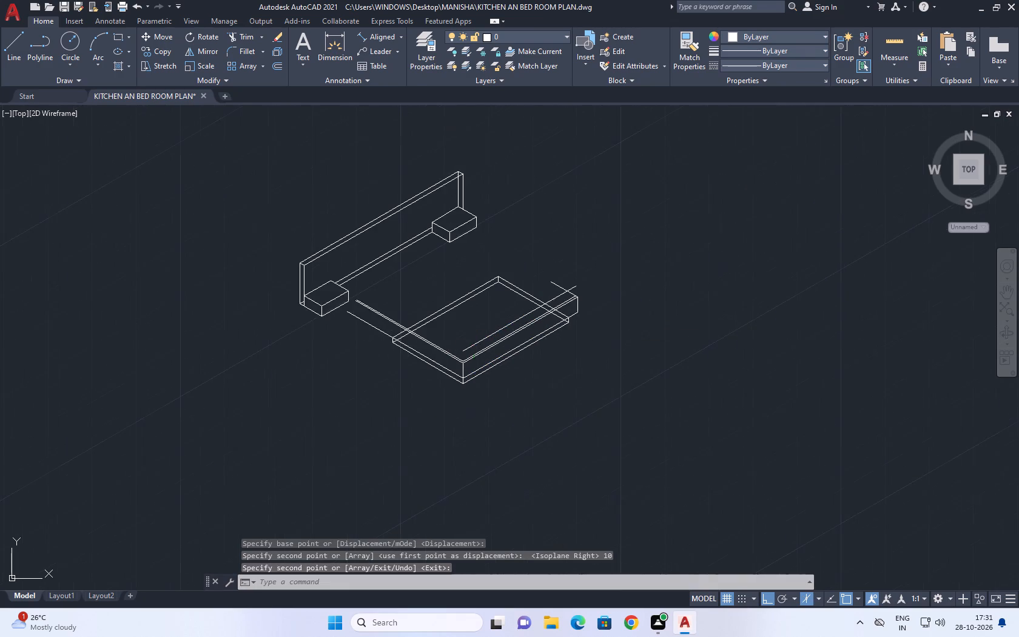
middle_click_drag(470, 340, 496, 365)
scroll(619, 324, "up", 3)
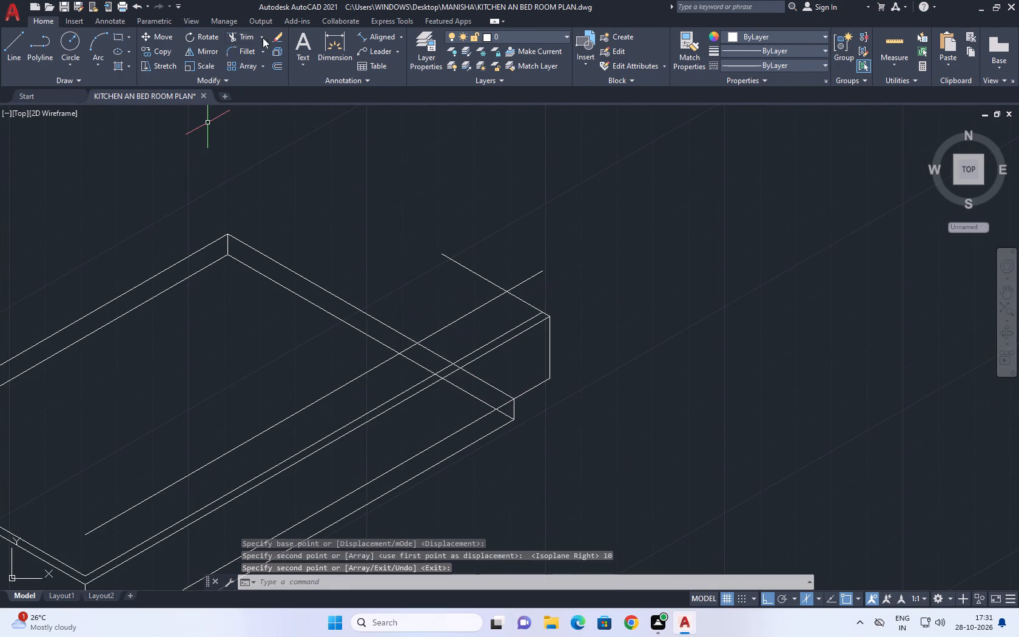
left_click(240, 38)
scroll(517, 275, "up", 2)
left_click(533, 279)
left_click(563, 303)
right_click(587, 292)
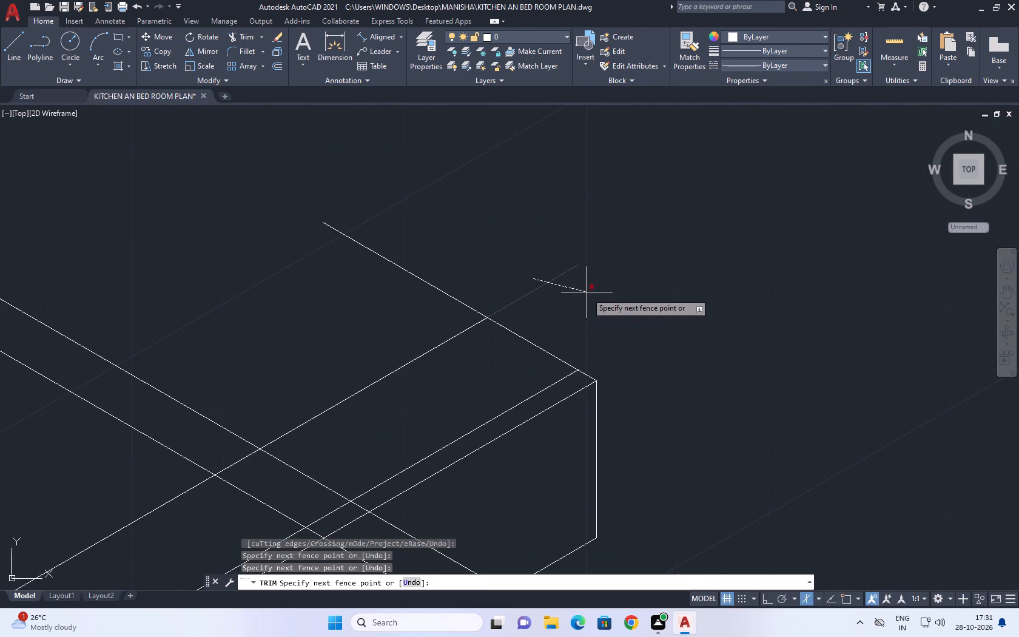
left_click(615, 317)
key("space")
left_click_drag(506, 248, 515, 258)
left_click(599, 318)
right_click(571, 234)
left_click(628, 270)
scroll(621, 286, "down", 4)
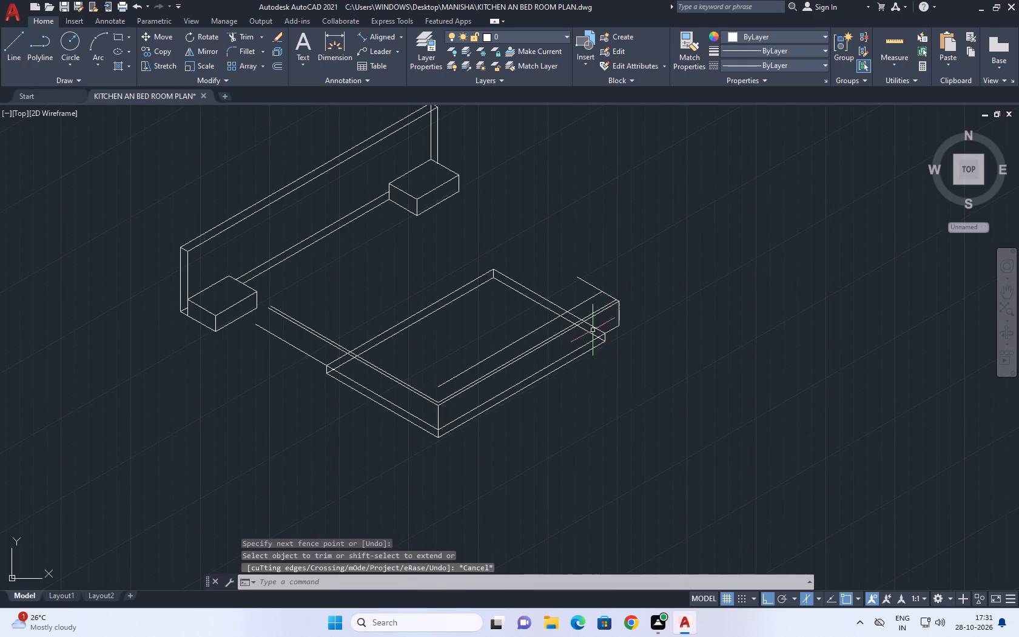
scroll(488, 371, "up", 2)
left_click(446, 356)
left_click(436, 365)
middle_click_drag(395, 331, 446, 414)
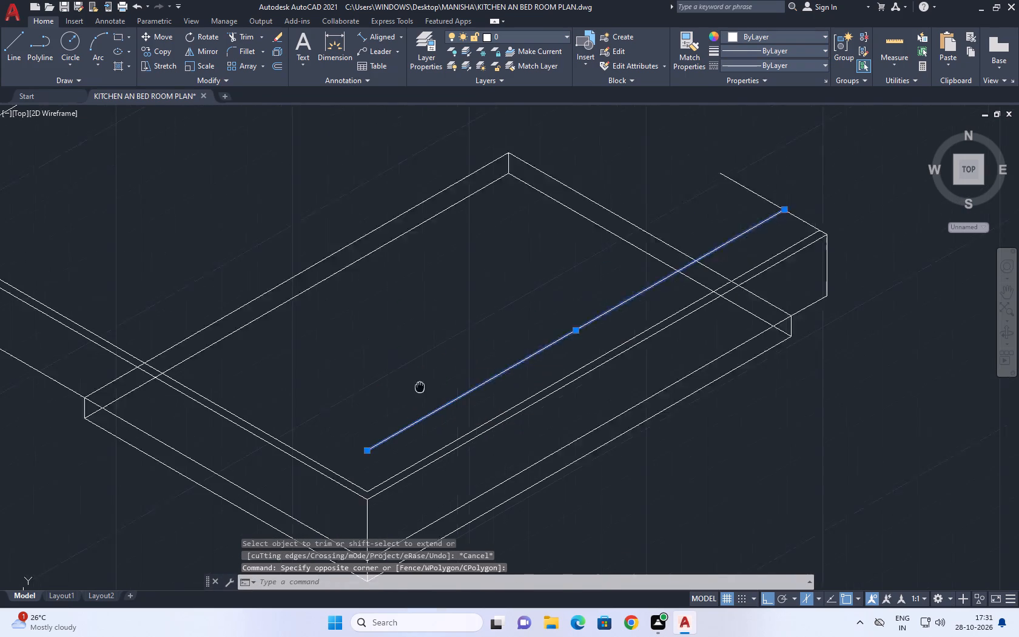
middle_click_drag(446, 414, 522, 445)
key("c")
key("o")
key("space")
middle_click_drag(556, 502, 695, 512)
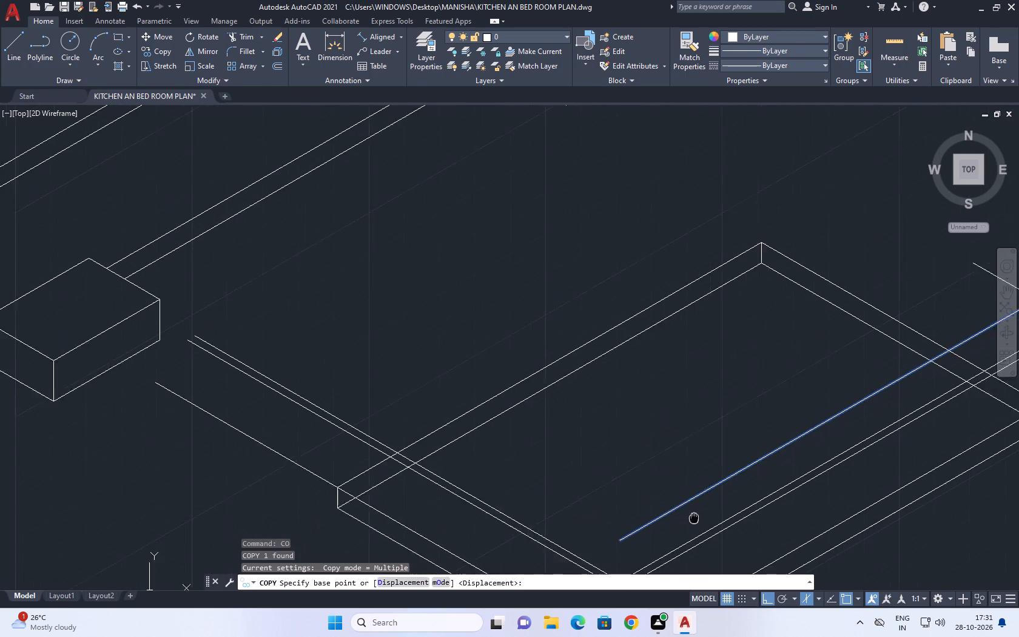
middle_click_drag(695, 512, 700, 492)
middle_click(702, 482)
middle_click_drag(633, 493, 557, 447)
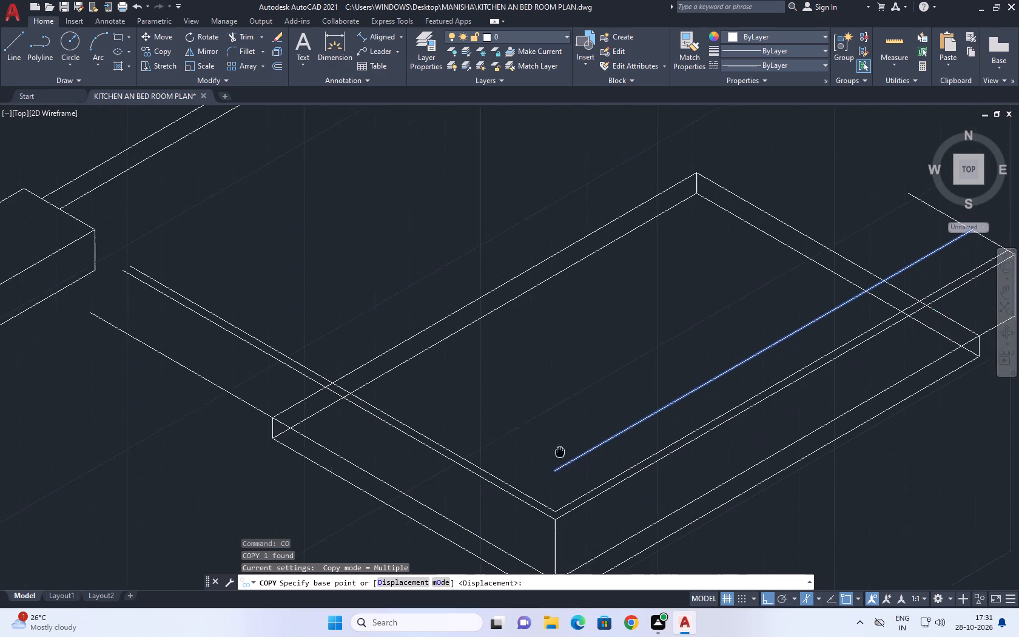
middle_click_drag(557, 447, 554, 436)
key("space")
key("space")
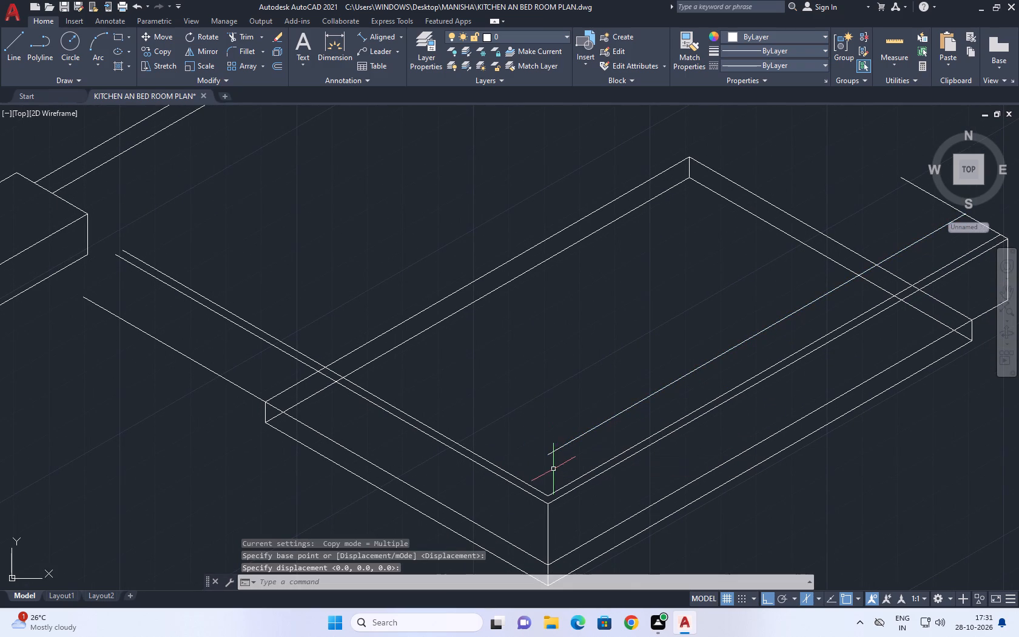
Draw a line from the raised line's front end toward the headboard, parallel to the doubled top edges.
key("l")
key("space")
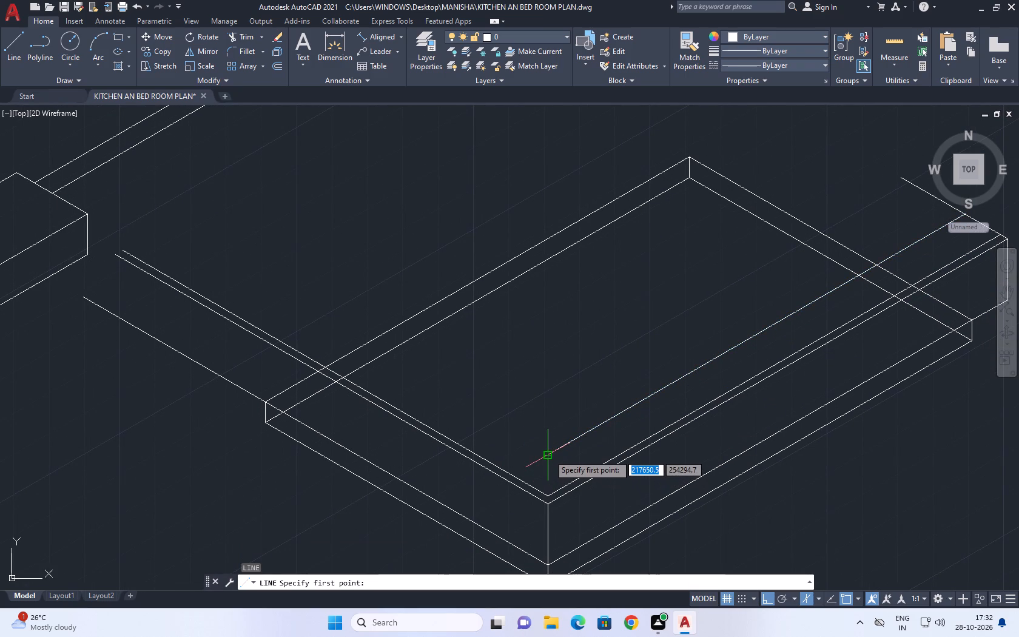
left_click(549, 454)
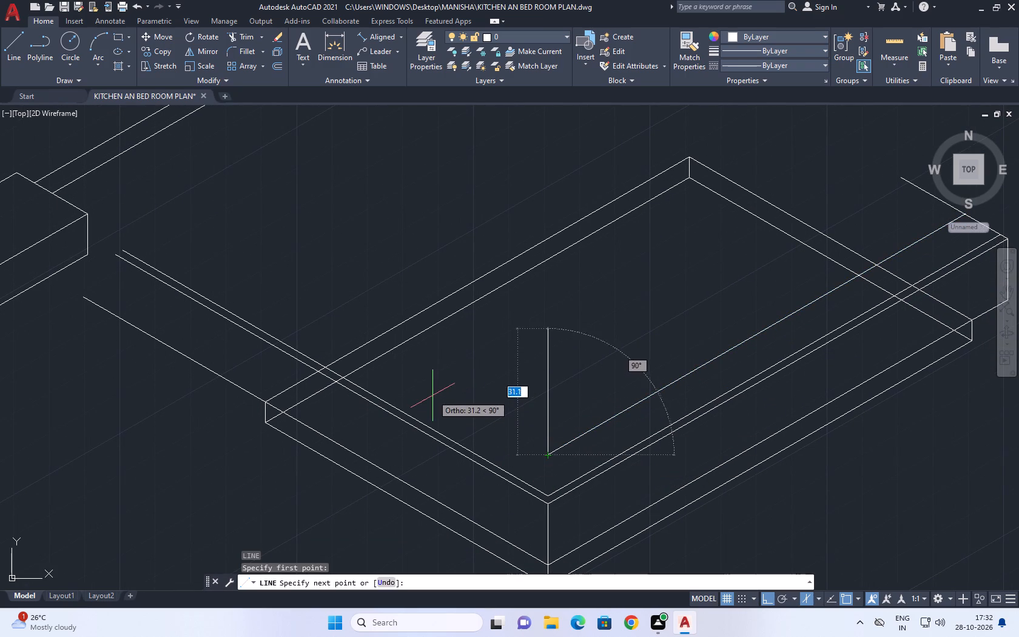
key("F5")
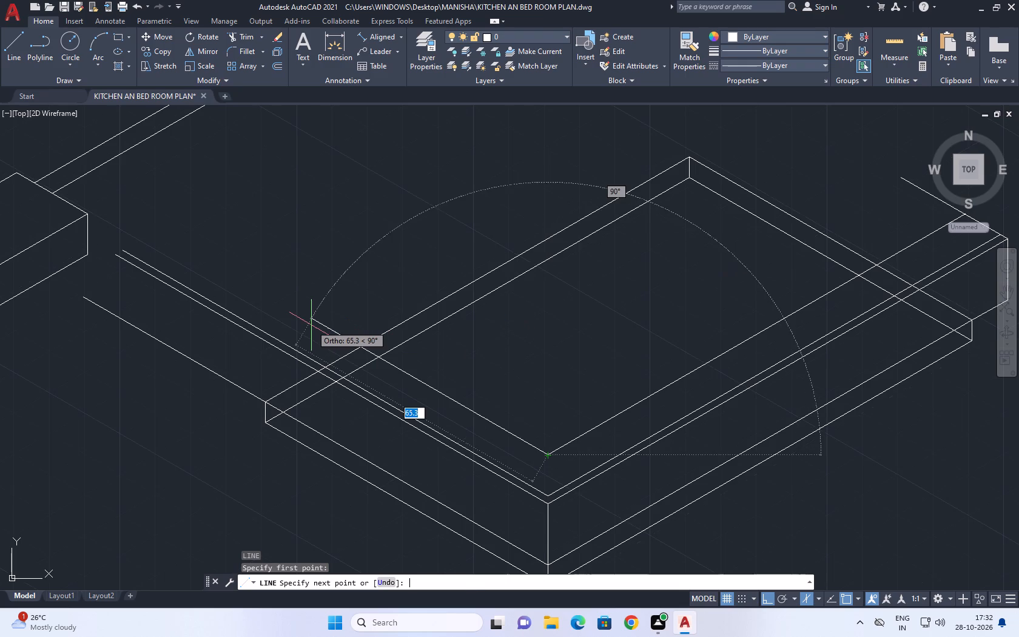
left_click(170, 245)
key("space")
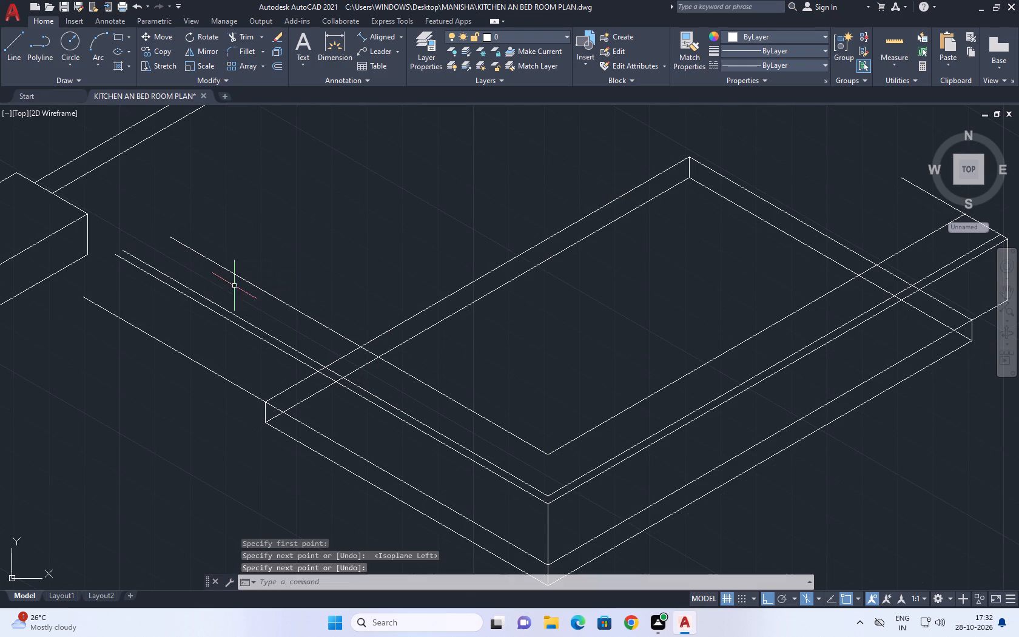
Examine the far corner and the places where the raised edges cross the slab's back lines.
middle_click_drag(440, 312, 357, 317)
scroll(517, 312, "down", 2)
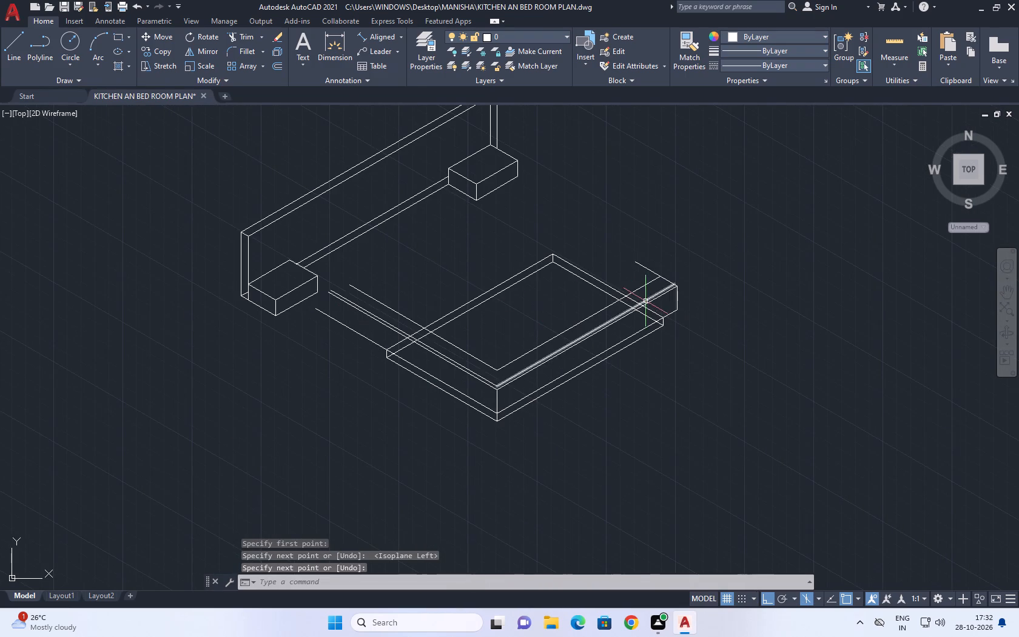
middle_click_drag(645, 302, 540, 388)
scroll(565, 383, "up", 1)
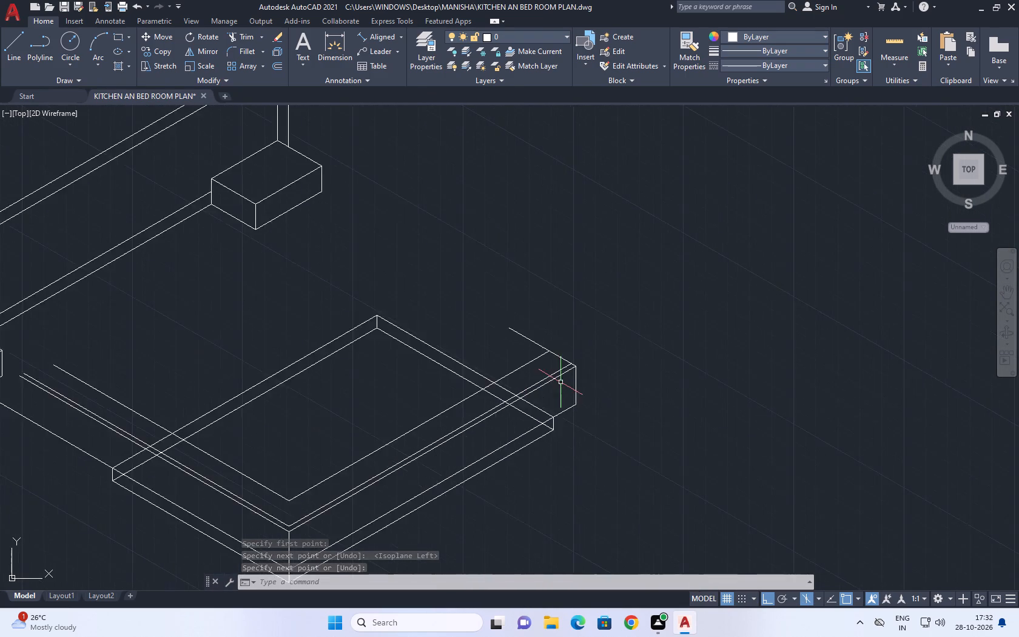
scroll(560, 382, "up", 1)
middle_click_drag(522, 332, 562, 411)
scroll(562, 411, "up", 1)
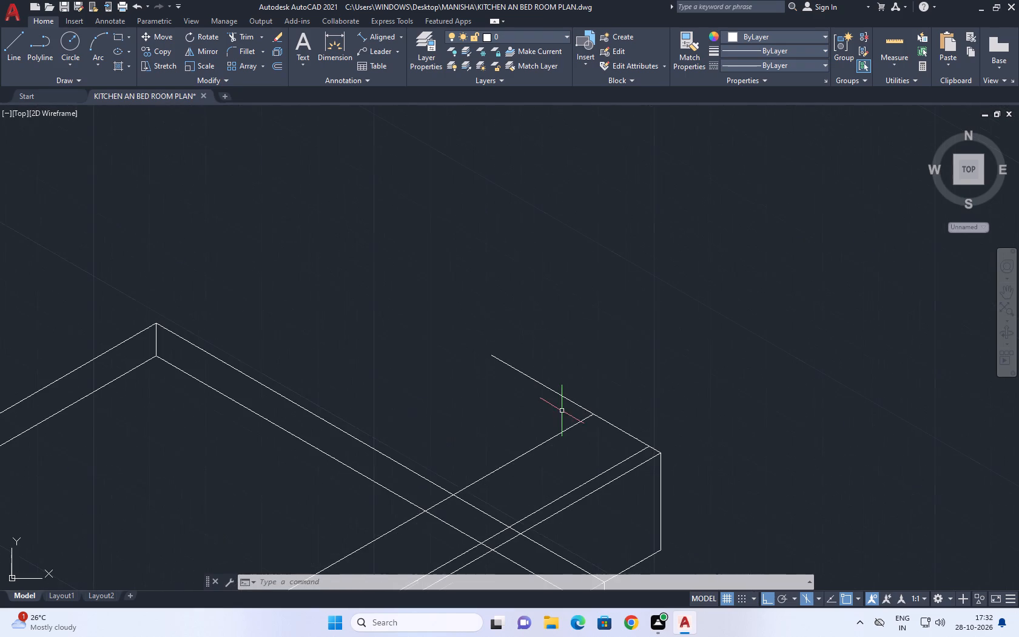
middle_click_drag(568, 419, 578, 383)
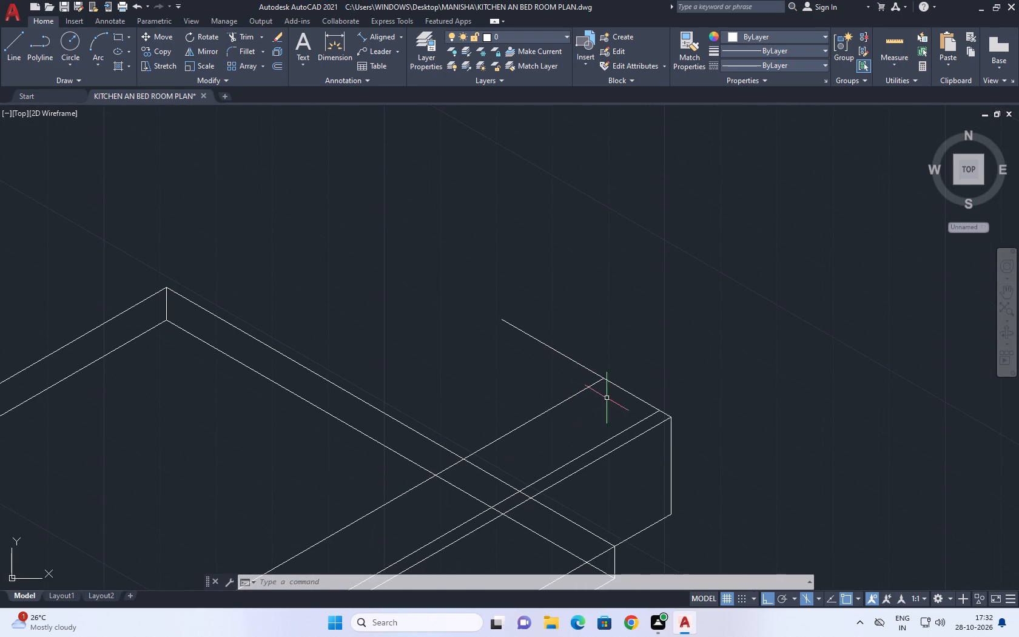
scroll(602, 384, "down", 3)
scroll(599, 400, "up", 1)
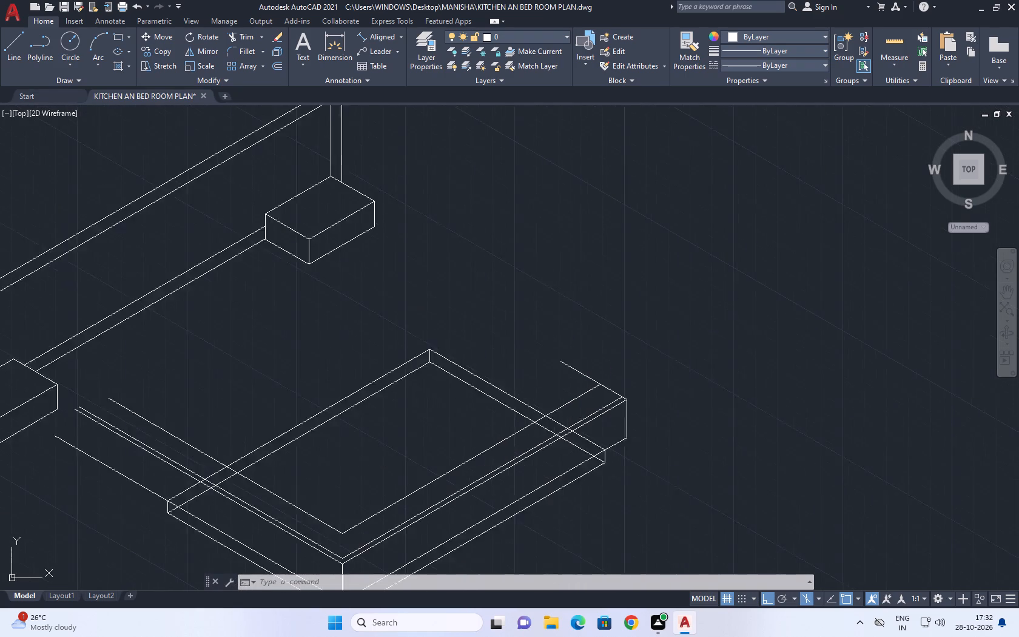
scroll(599, 400, "up", 1)
middle_click_drag(599, 400, 644, 340)
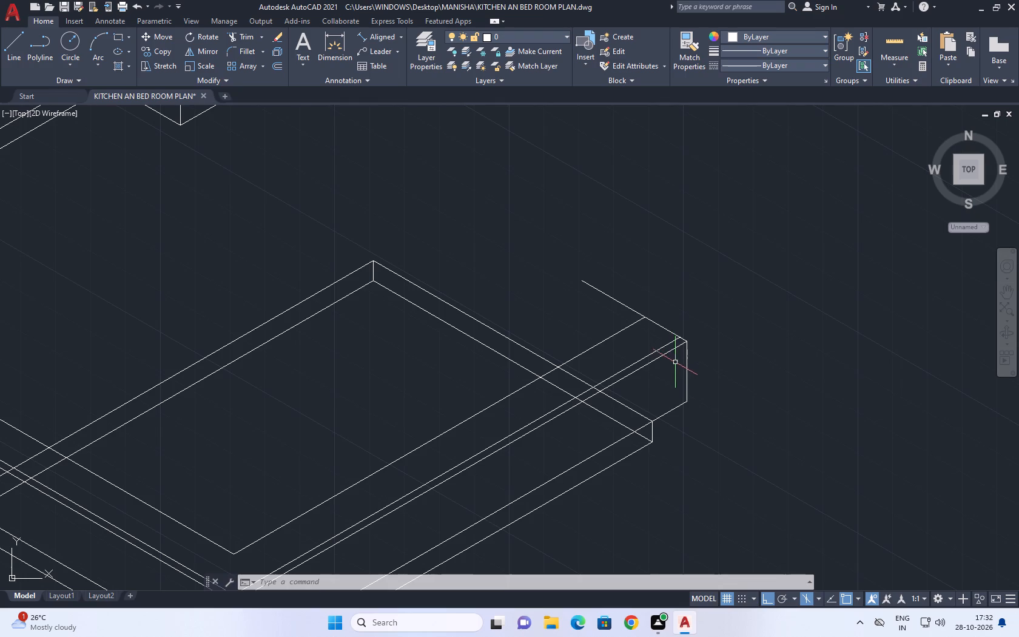
scroll(554, 433, "down", 1)
middle_click_drag(425, 491, 481, 416)
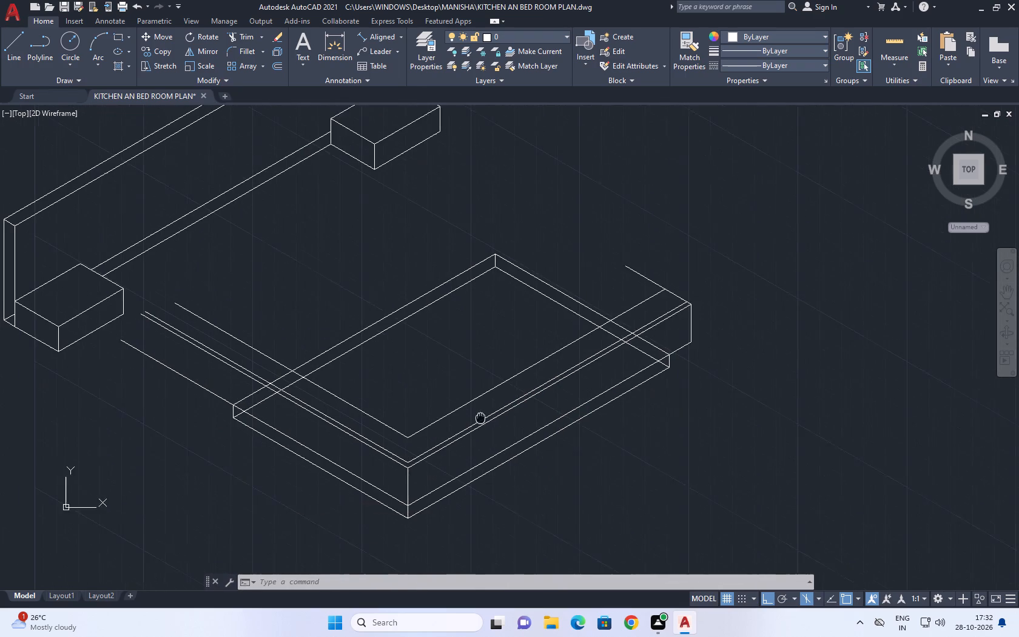
middle_click_drag(481, 416, 483, 409)
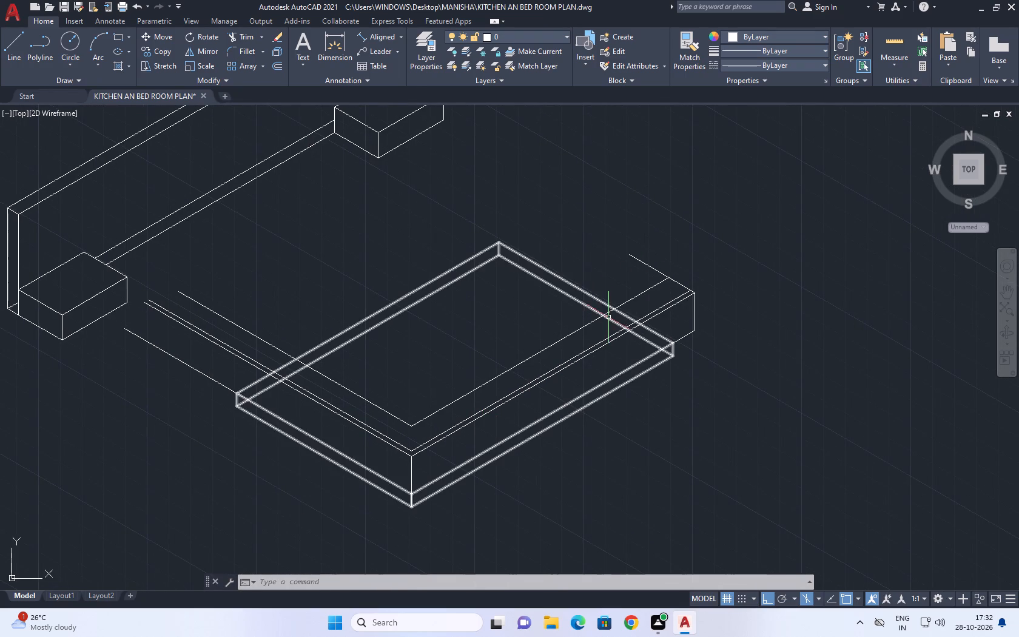
Explode the bed's base slab into separate lines.
left_click(609, 317)
key("x")
key("space")
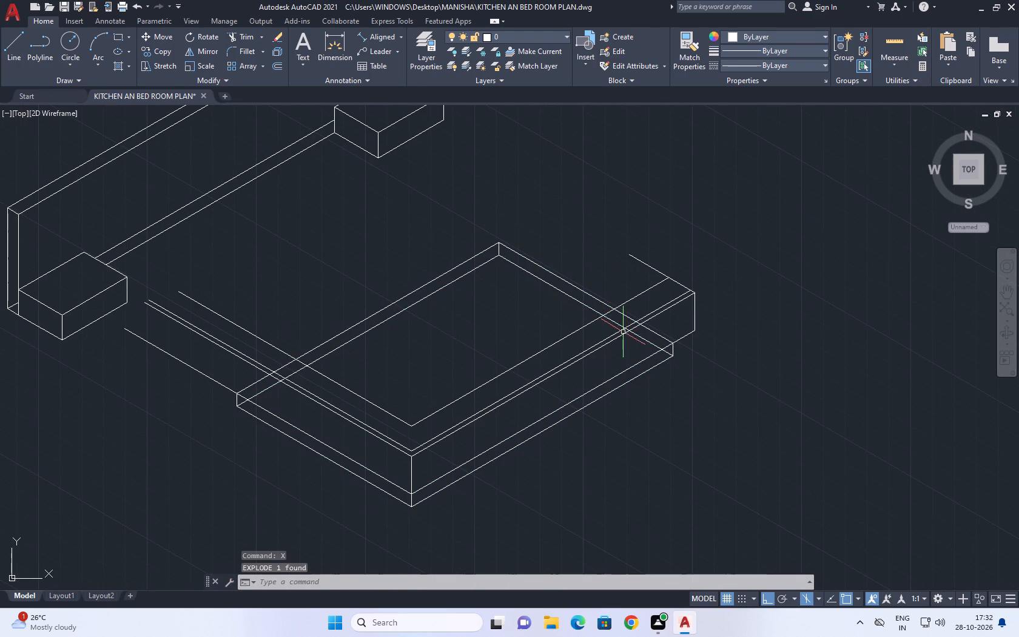
Trim away the slab's headboard-side lines where they cross the bed's near long side, from the mattress outline down to the slab's corner.
left_click(240, 38)
scroll(270, 360, "up", 2)
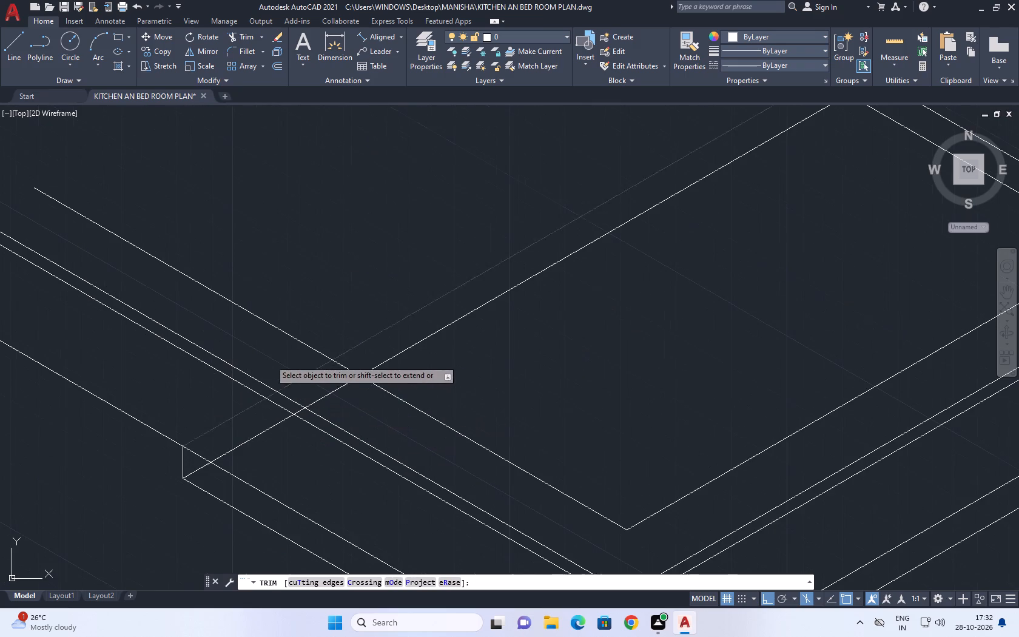
left_click(294, 361)
left_click(354, 416)
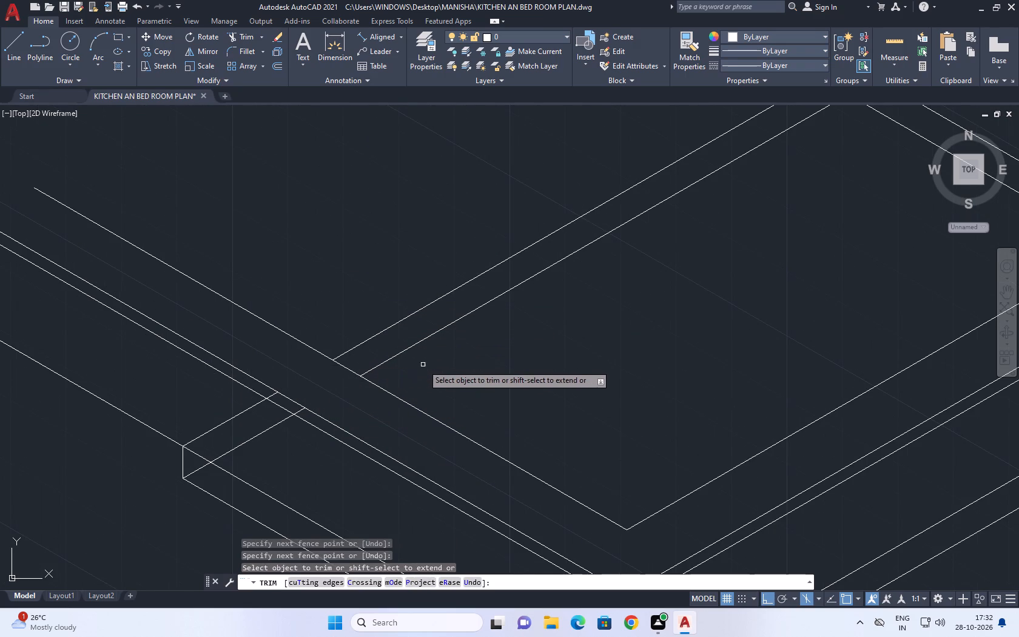
scroll(424, 365, "down", 3)
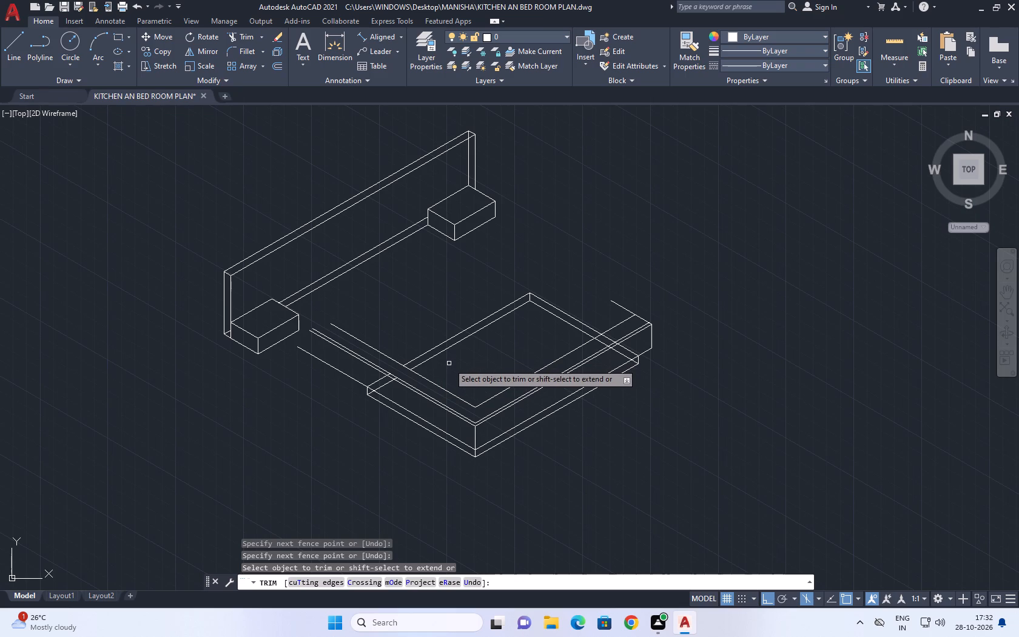
scroll(429, 374, "up", 1)
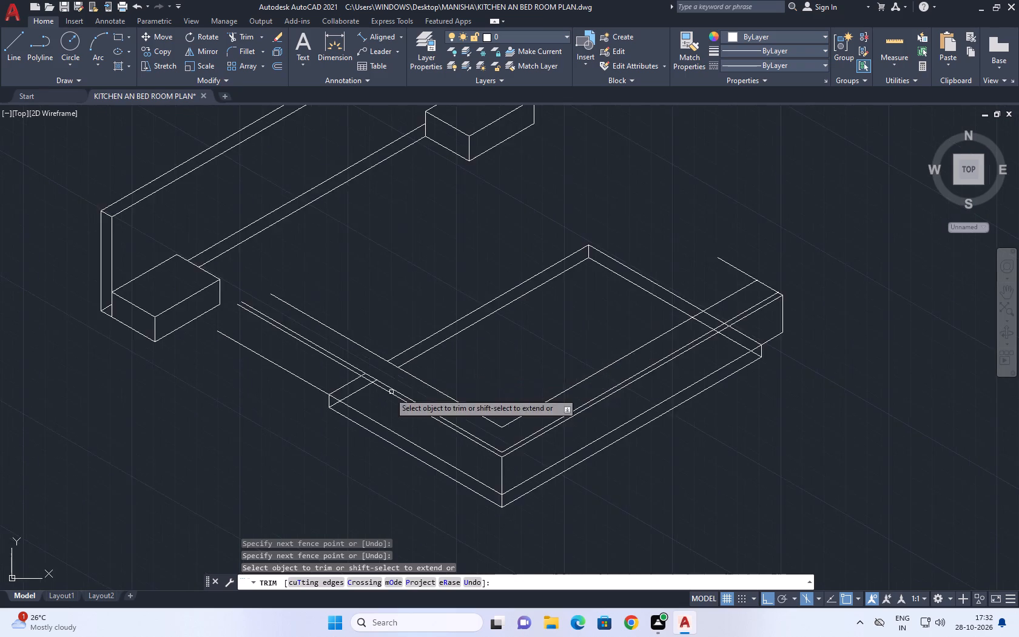
scroll(374, 395, "up", 1)
left_click(319, 359)
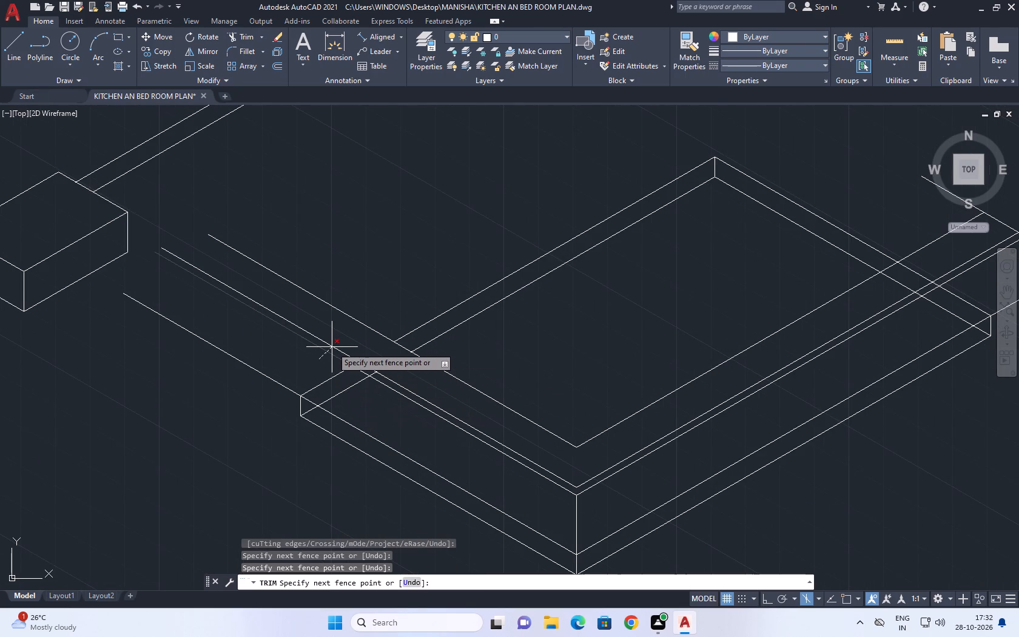
left_click(380, 402)
scroll(321, 413, "up", 2)
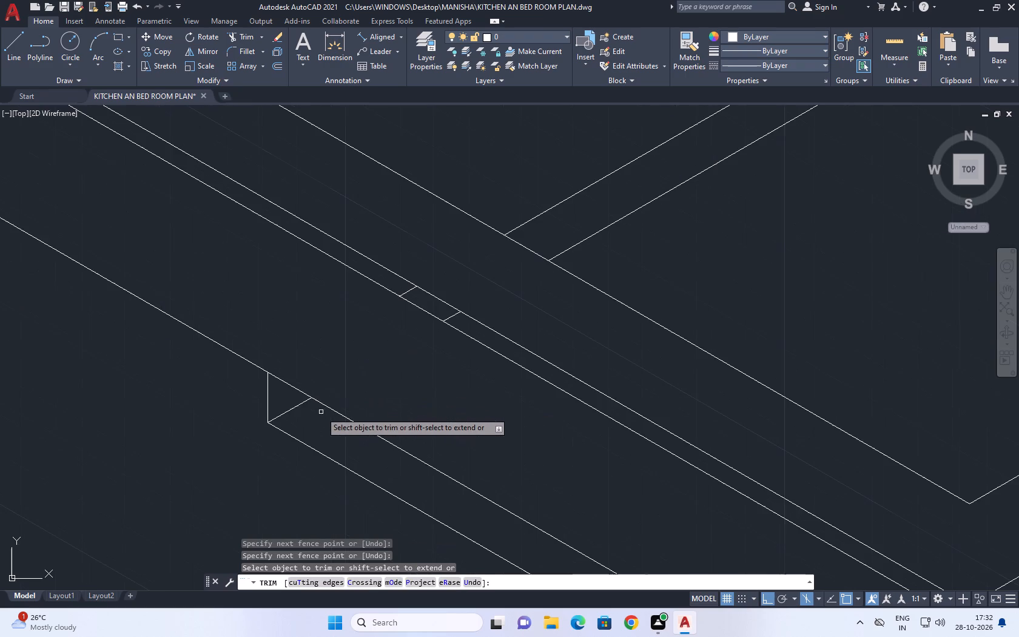
left_click(291, 408)
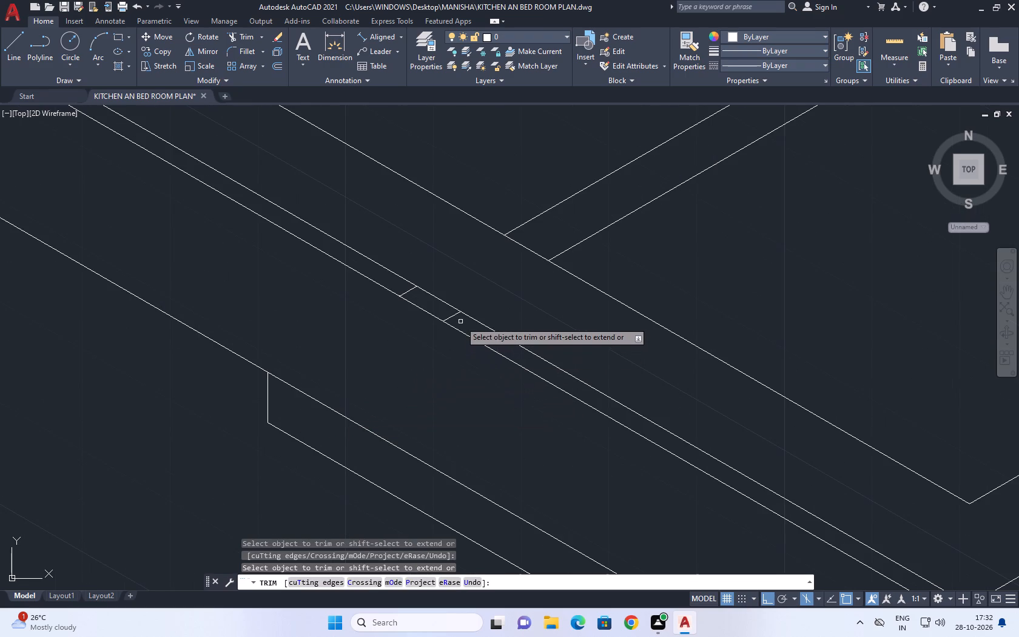
scroll(460, 322, "up", 1)
left_click_drag(460, 322, 452, 316)
left_click(366, 265)
Trim the short end of the slab's lower far-side line inside the base strip at the foot-end corner.
scroll(456, 377, "down", 4)
middle_click_drag(544, 348, 424, 383)
middle_click_drag(691, 382, 653, 393)
scroll(672, 383, "up", 1)
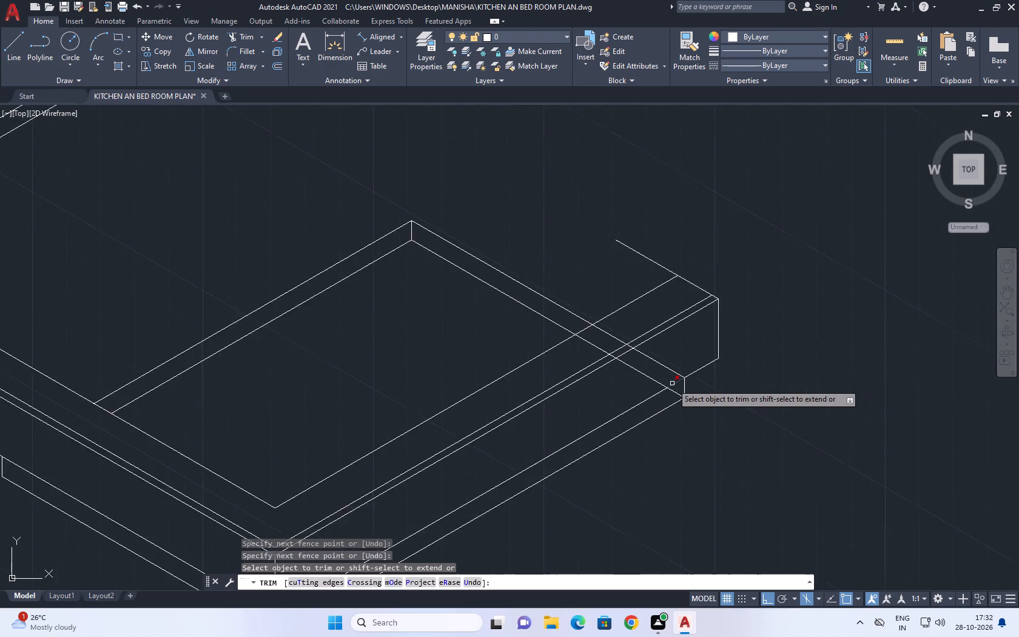
scroll(672, 383, "up", 1)
scroll(667, 395, "down", 2)
middle_click_drag(661, 365, 452, 342)
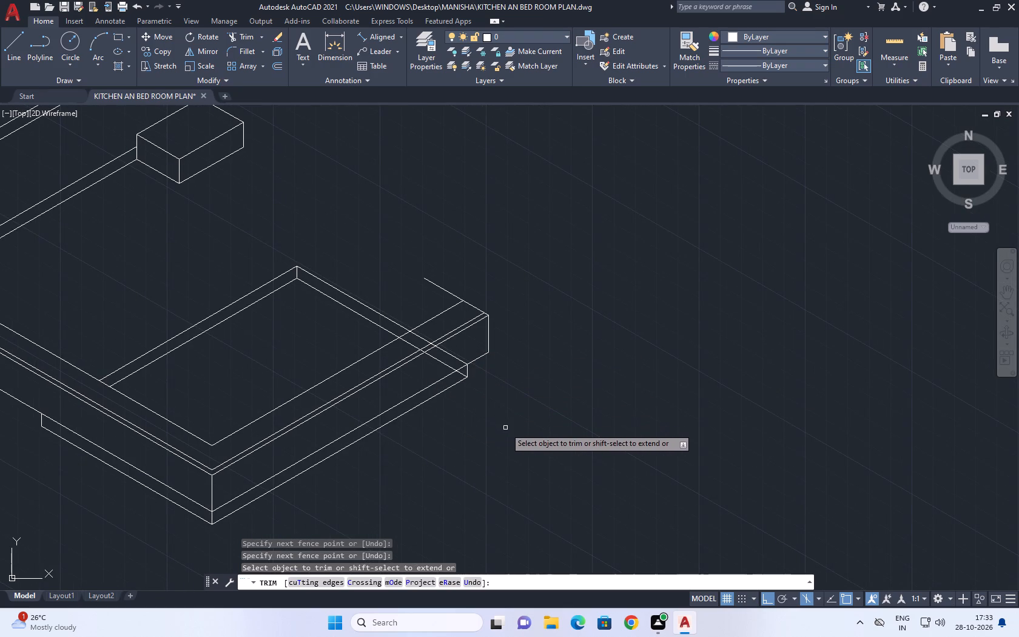
scroll(442, 378, "up", 2)
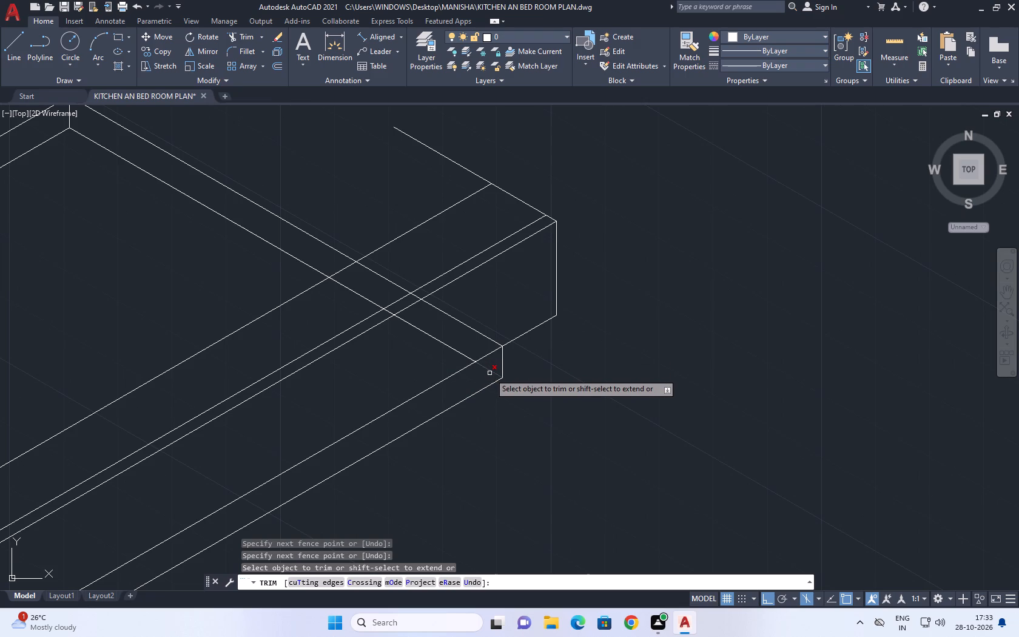
left_click(490, 373)
Trim the slab's two far-side lines between the doubled top edges of the bed's foot end.
middle_click_drag(528, 329, 738, 331)
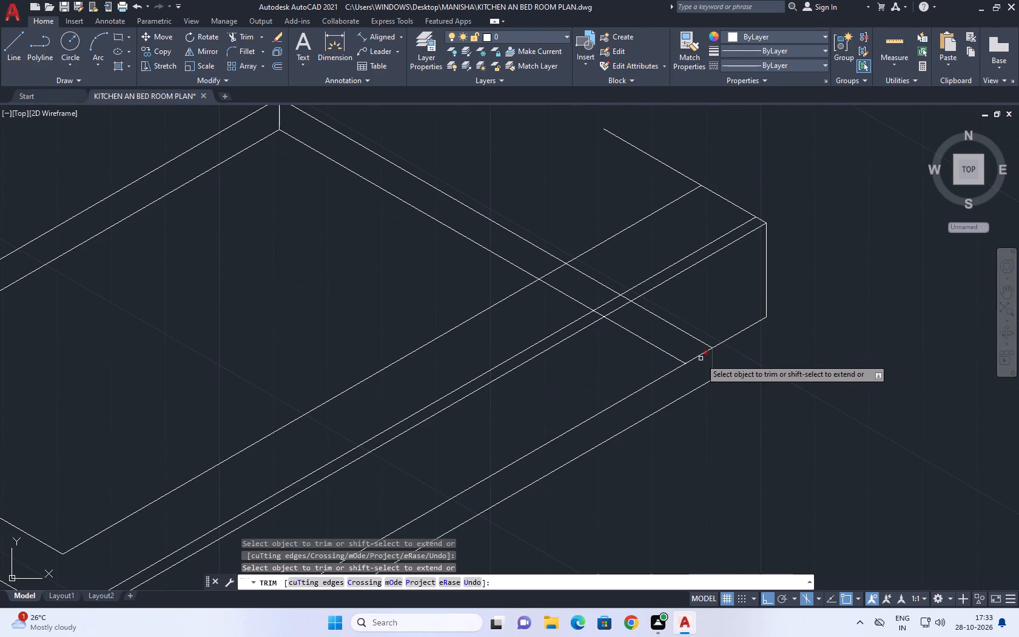
scroll(707, 359, "down", 2)
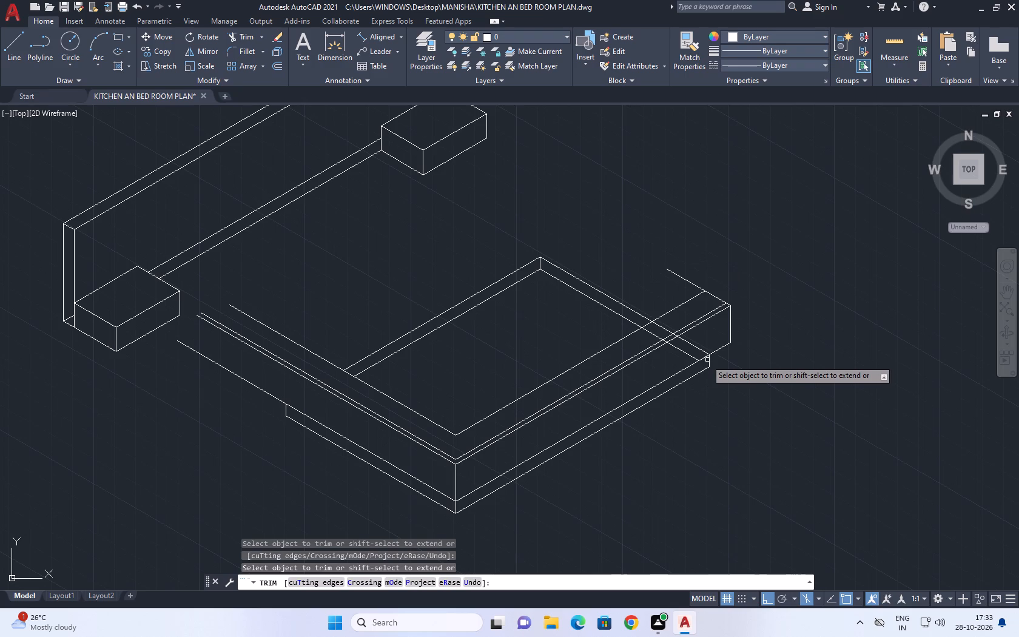
middle_click_drag(614, 329, 654, 360)
scroll(719, 372, "up", 1)
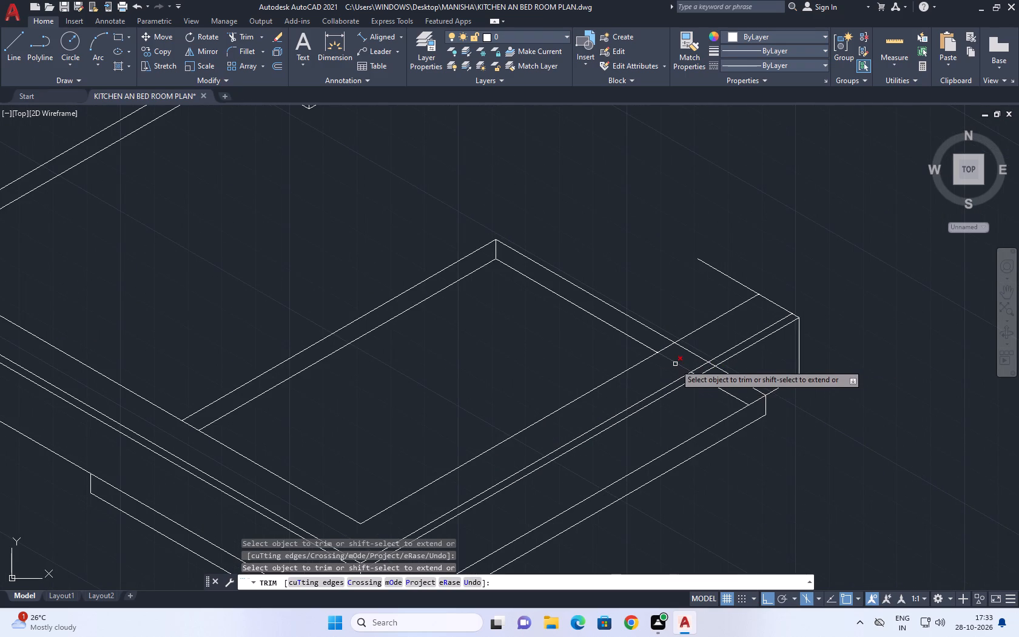
scroll(718, 360, "up", 4)
left_click(718, 365)
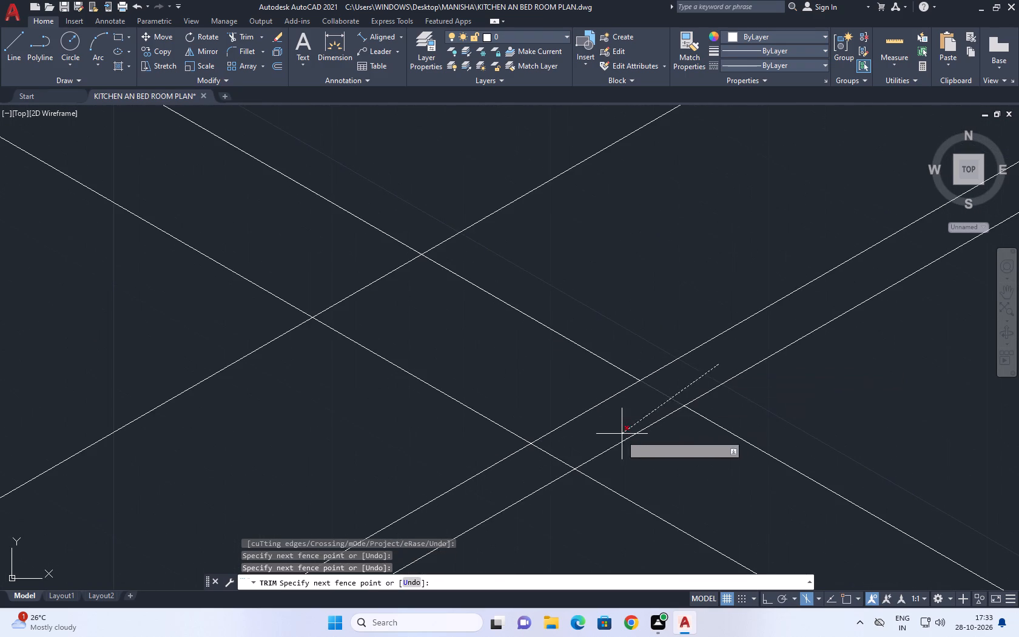
left_click(537, 462)
Trim the slab's two far-side lines between the mattress outline and the doubled top edges at the foot end.
scroll(564, 391, "down", 4)
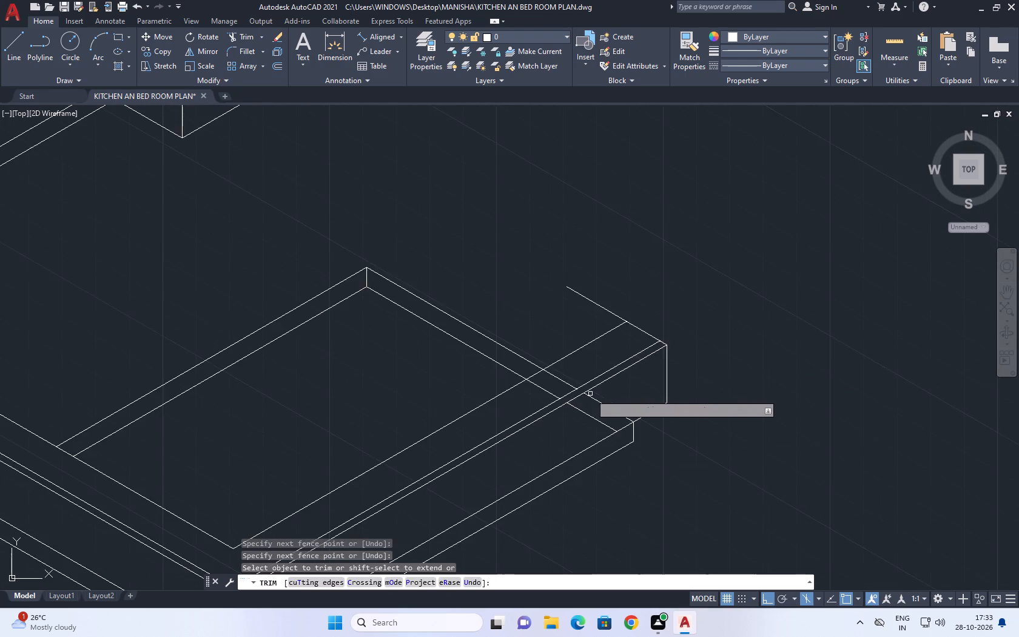
scroll(590, 394, "down", 1)
middle_click_drag(667, 412, 684, 431)
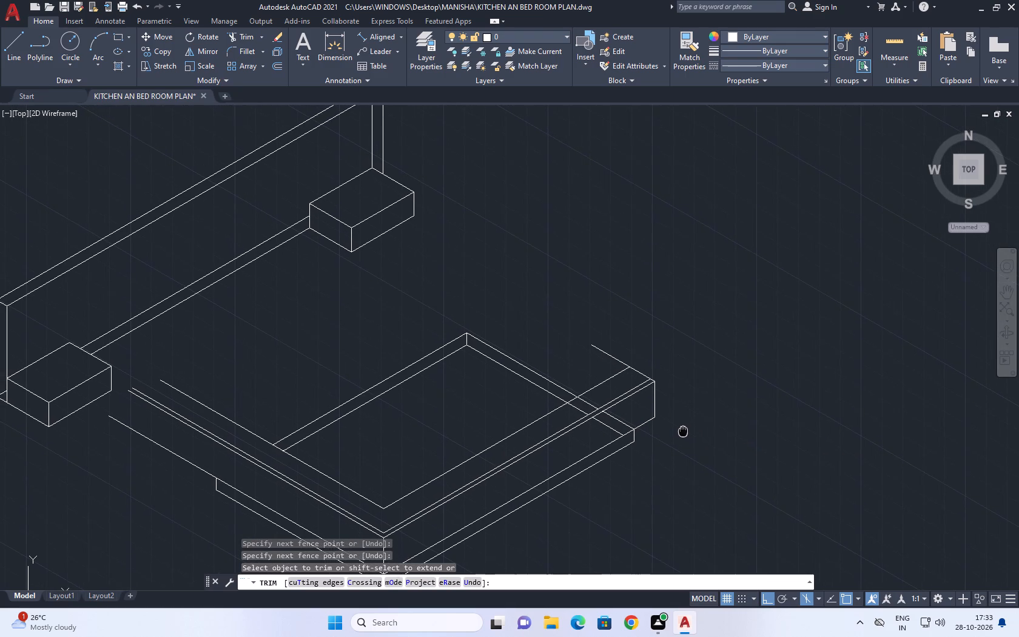
middle_click_drag(684, 431, 690, 434)
middle_click(690, 434)
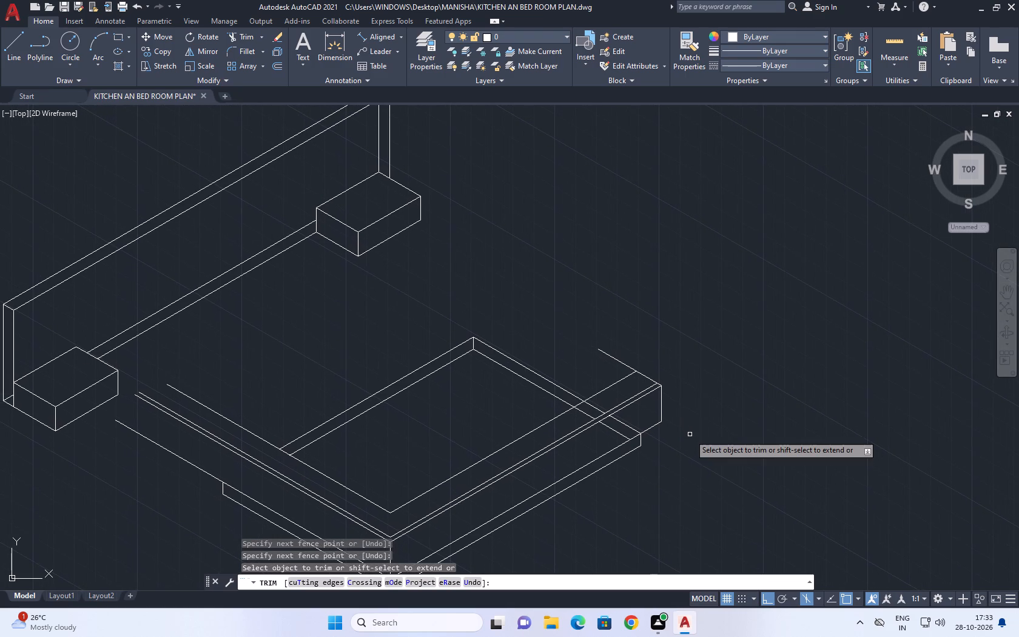
scroll(563, 428, "up", 2)
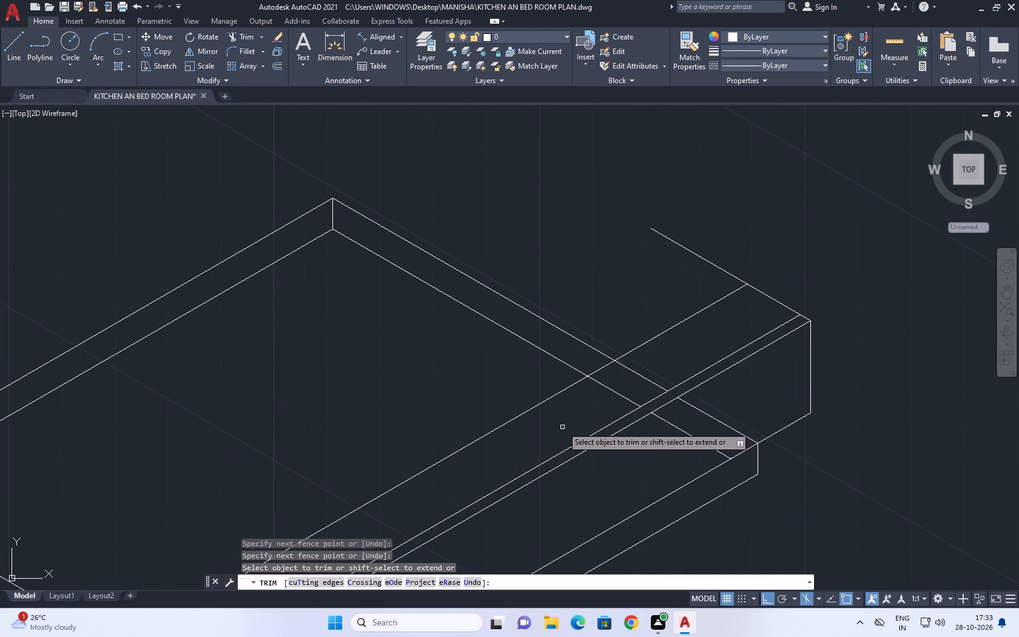
left_click(571, 412)
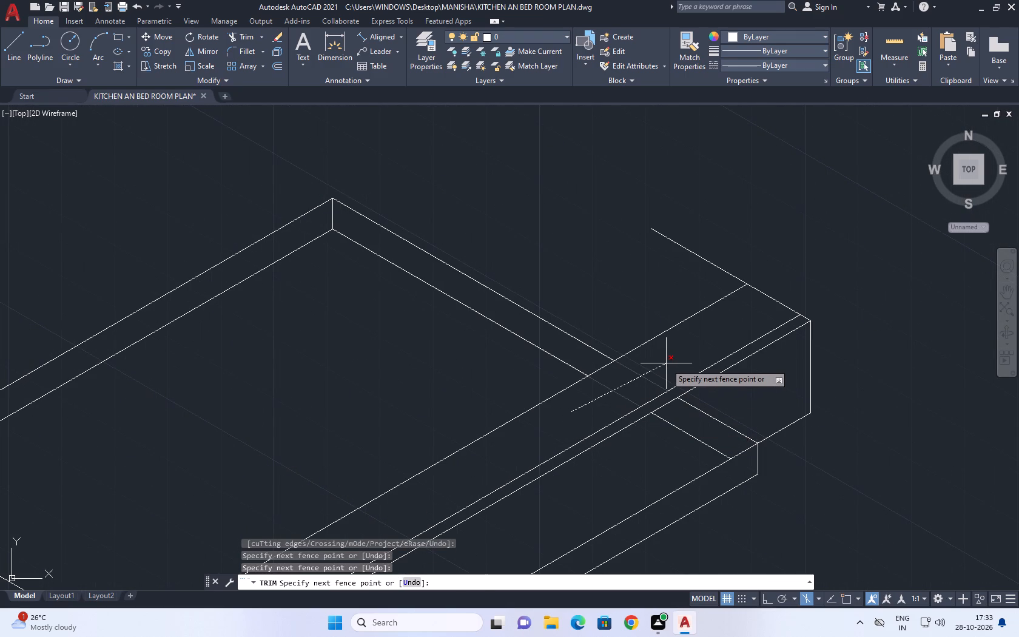
left_click(666, 363)
Trim the remaining pieces of the slab's far-side lines crossing the foot-end face below the doubled top edges.
scroll(703, 382, "down", 1)
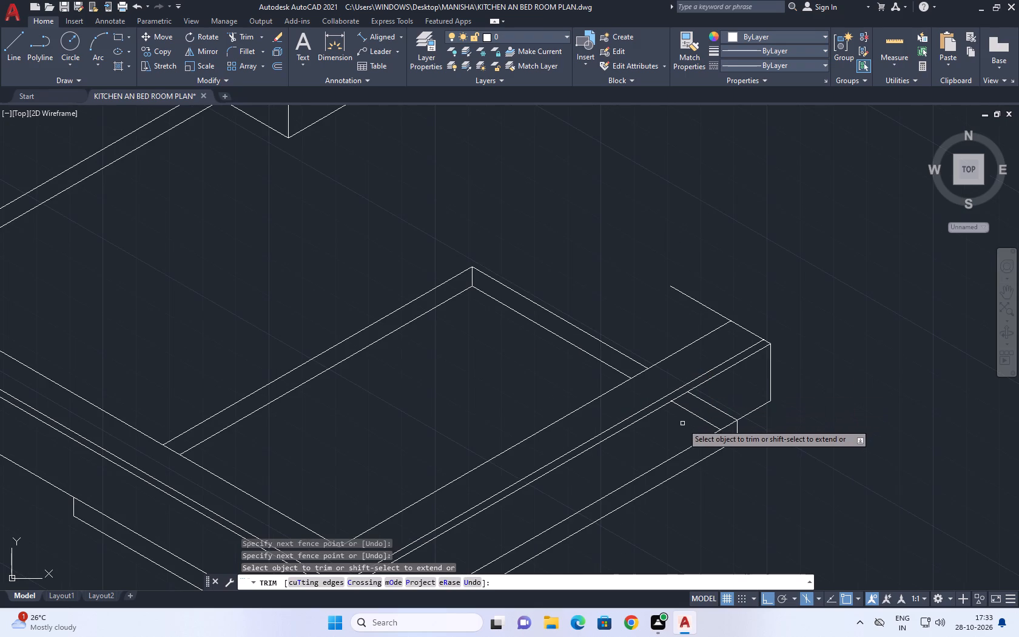
middle_click_drag(685, 426, 710, 283)
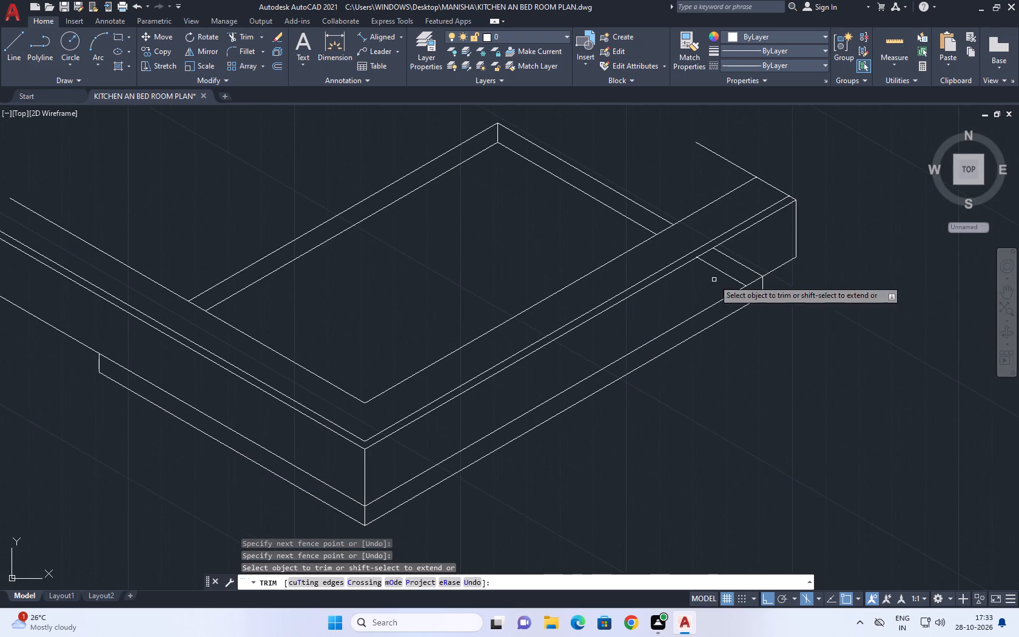
left_click(750, 259)
left_click_drag(699, 299, 694, 304)
middle_click_drag(722, 292, 687, 379)
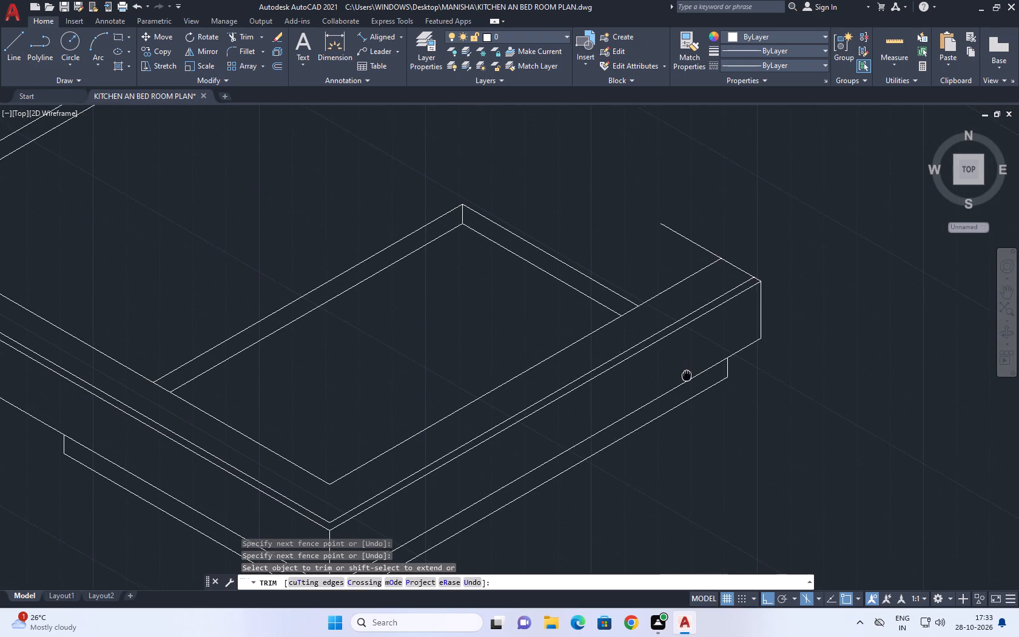
middle_click_drag(687, 379, 687, 395)
middle_click(687, 402)
middle_click_drag(761, 296, 691, 323)
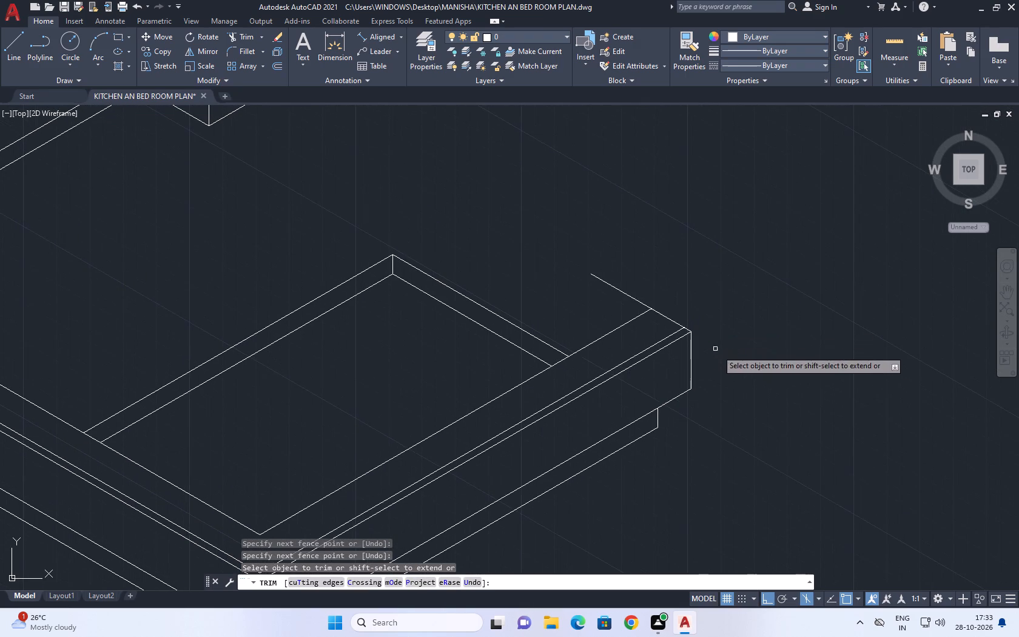
middle_click_drag(741, 359, 731, 277)
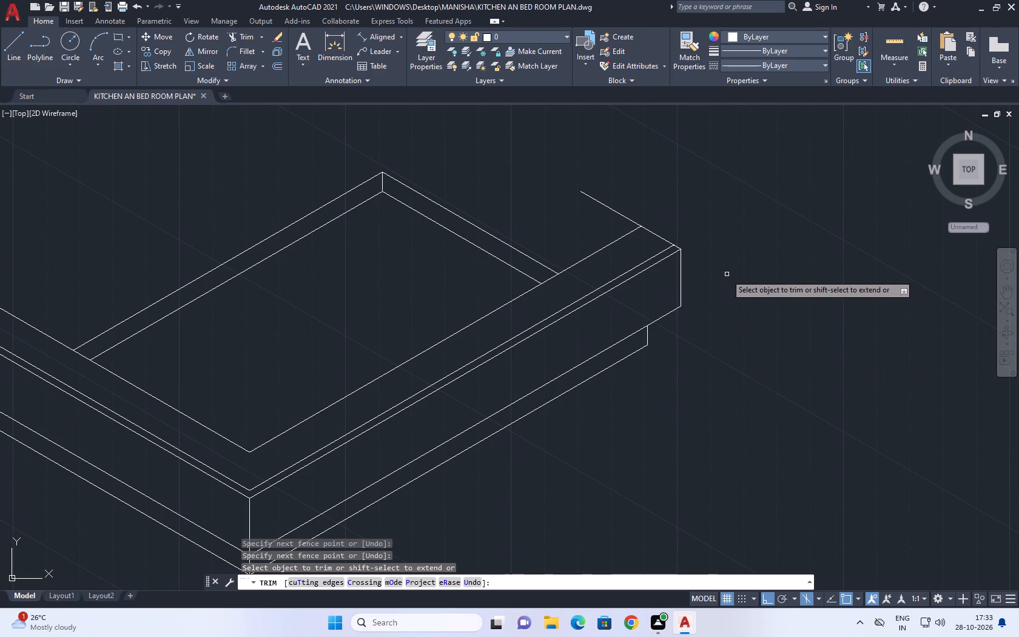
right_click(716, 275)
left_click(727, 294)
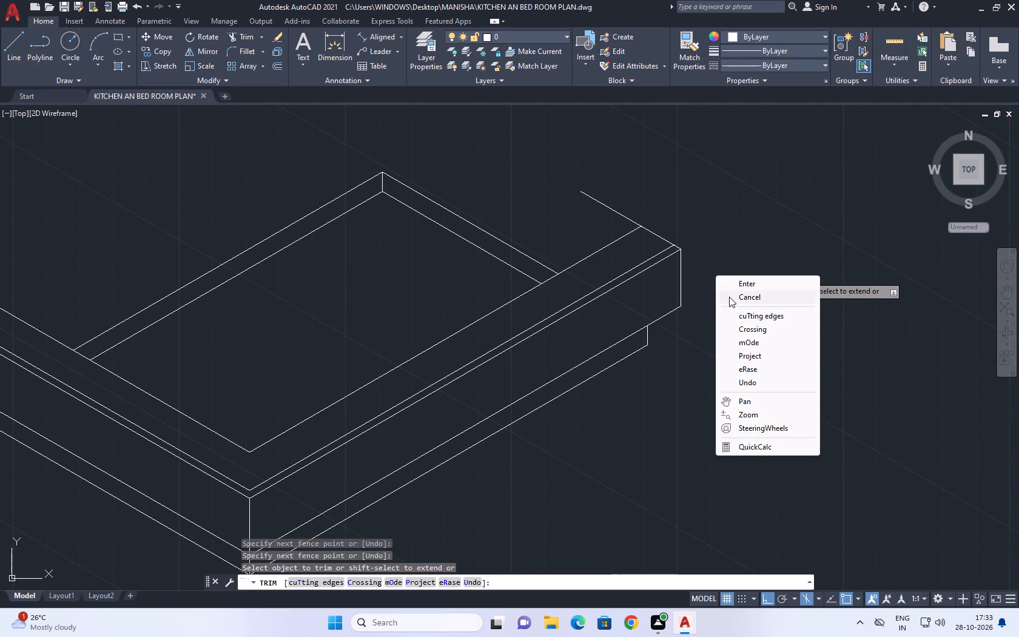
Examine the trimmed bed and the foot-end corner where the doubled top edges meet the short far-side line.
scroll(663, 269, "down", 1)
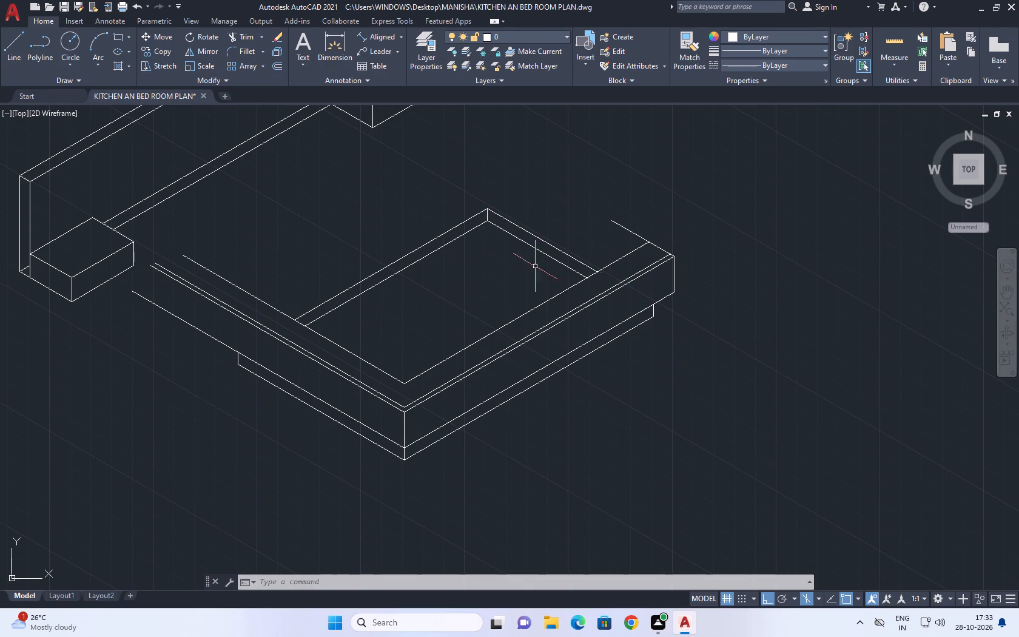
middle_click_drag(451, 271, 519, 310)
middle_click(522, 314)
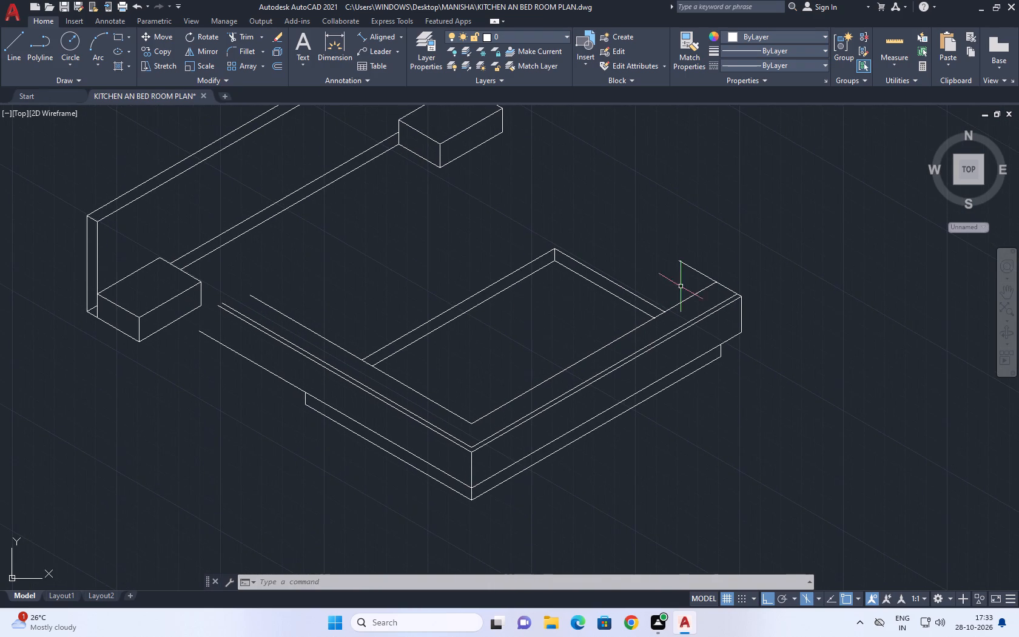
scroll(651, 325, "up", 3)
scroll(631, 303, "down", 2)
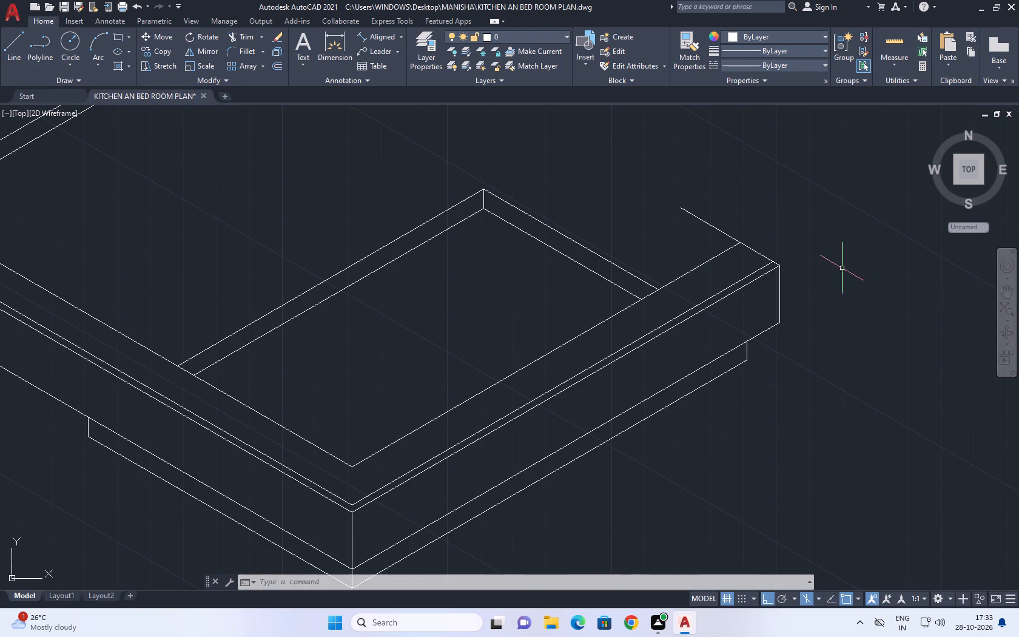
scroll(768, 268, "up", 4)
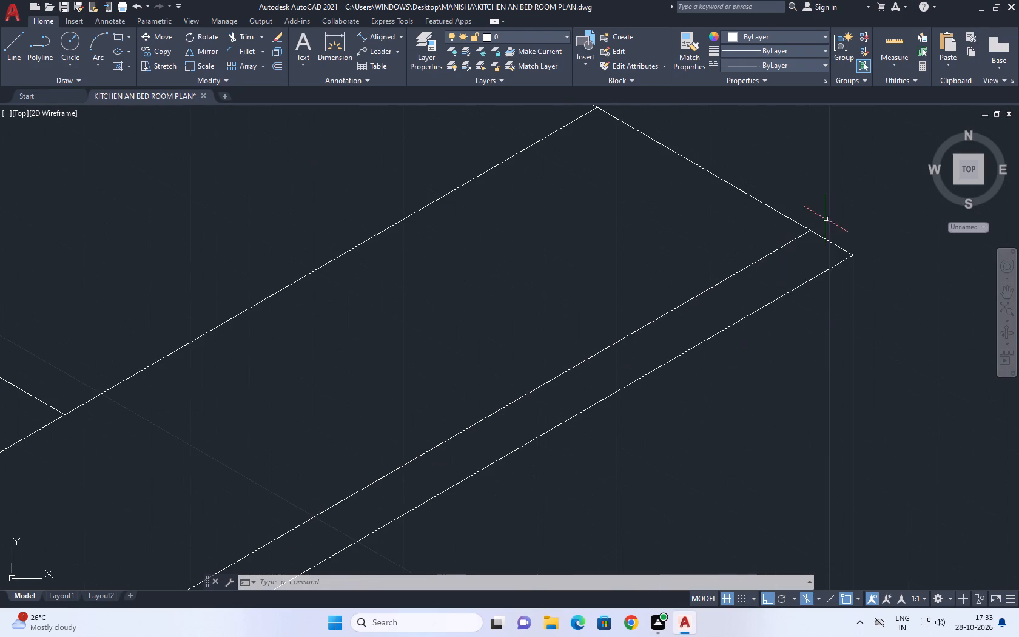
scroll(700, 243, "down", 4)
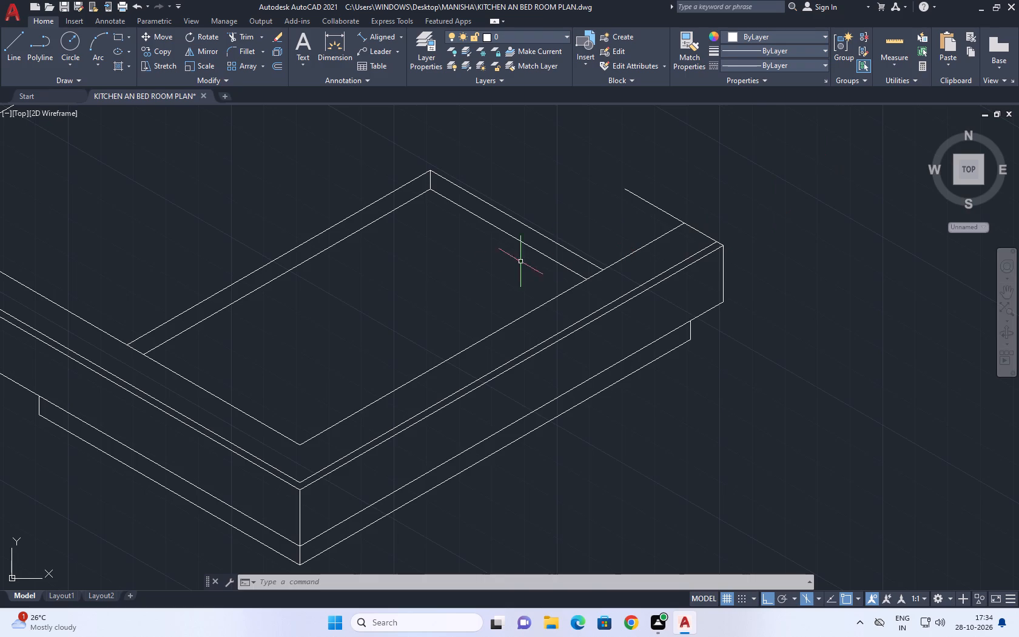
Copy the slab's two short far-side lines from their foot-side endpoint to the mattress outline's far foot-end corner.
middle_click_drag(394, 277, 493, 272)
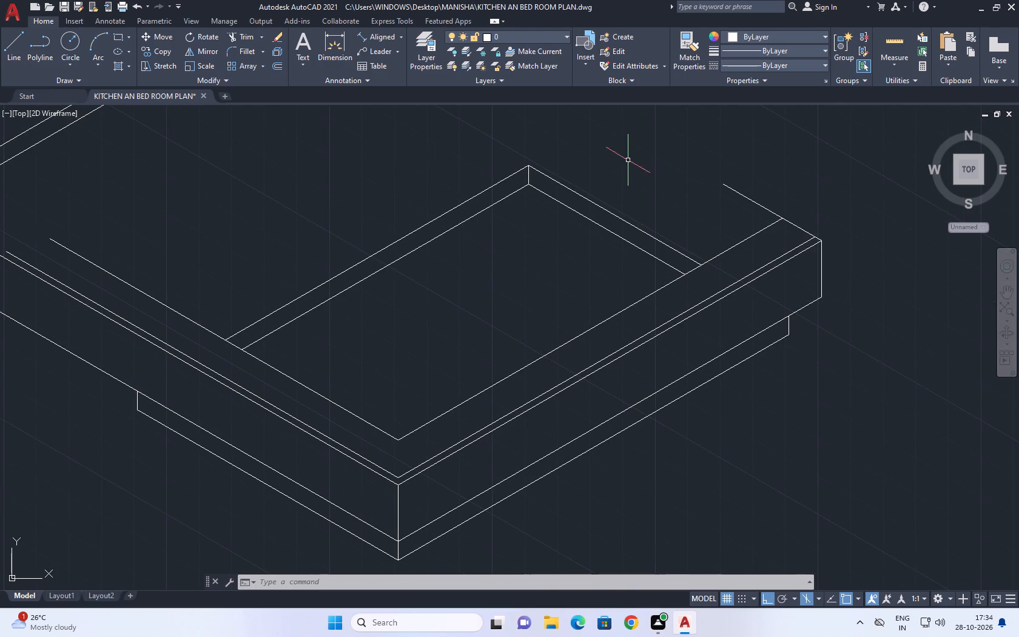
middle_click_drag(665, 209, 637, 272)
left_click_drag(630, 259, 613, 275)
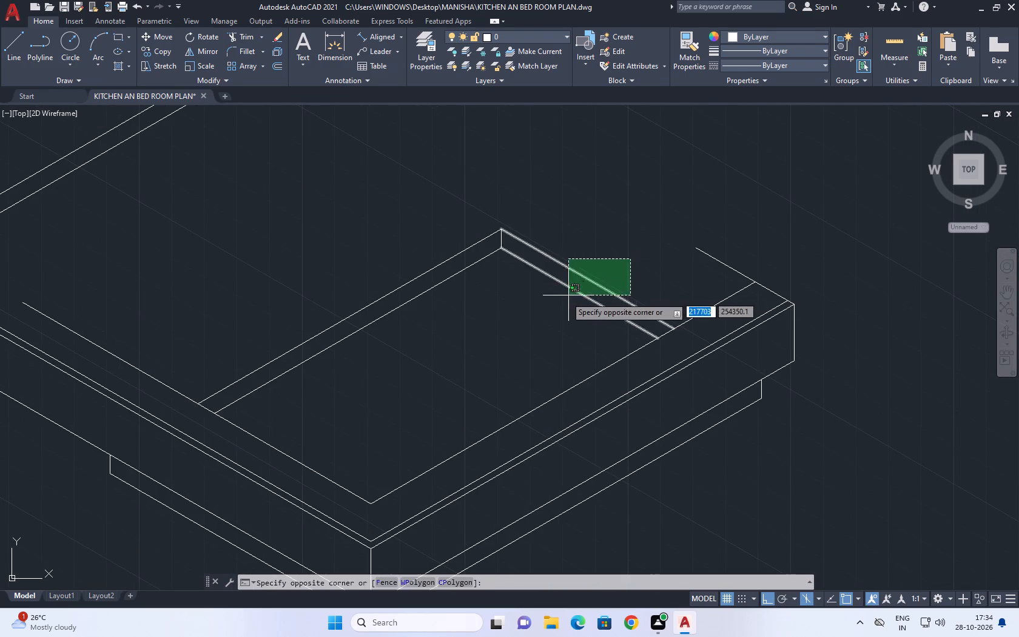
left_click(555, 300)
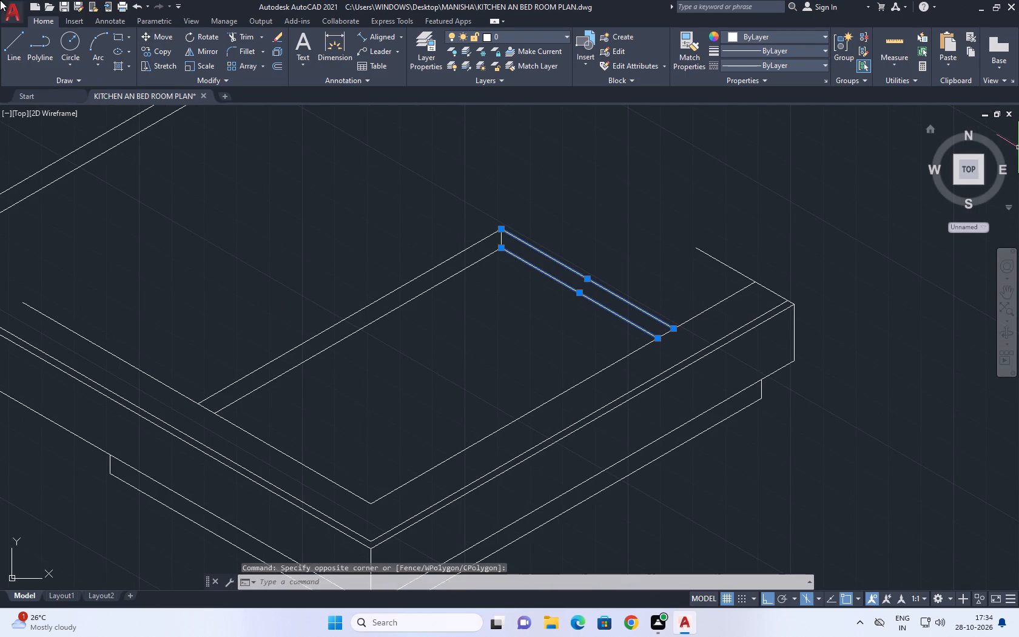
left_click(164, 52)
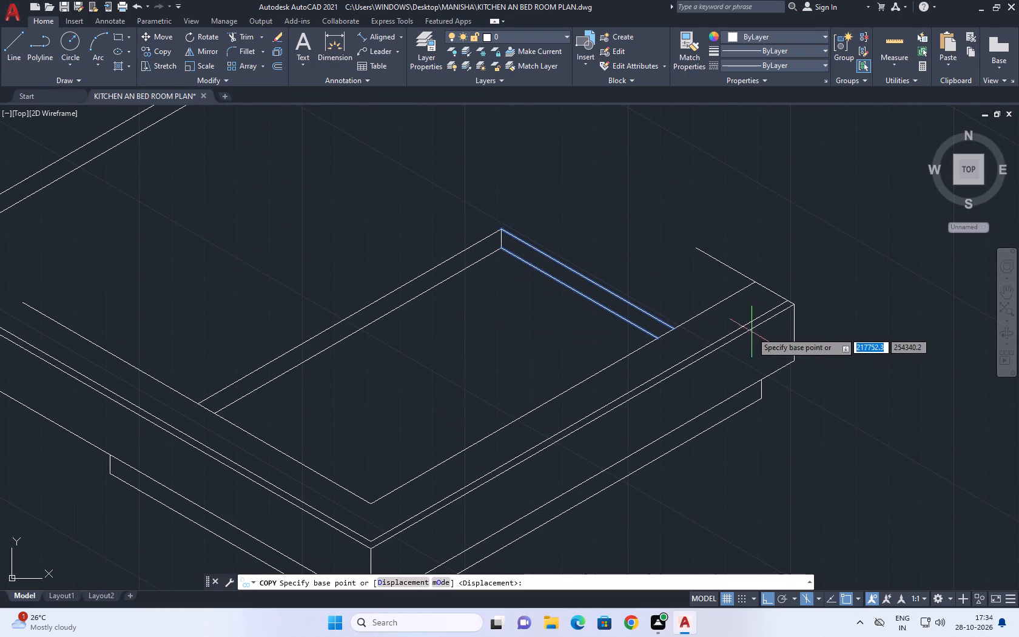
left_click(673, 330)
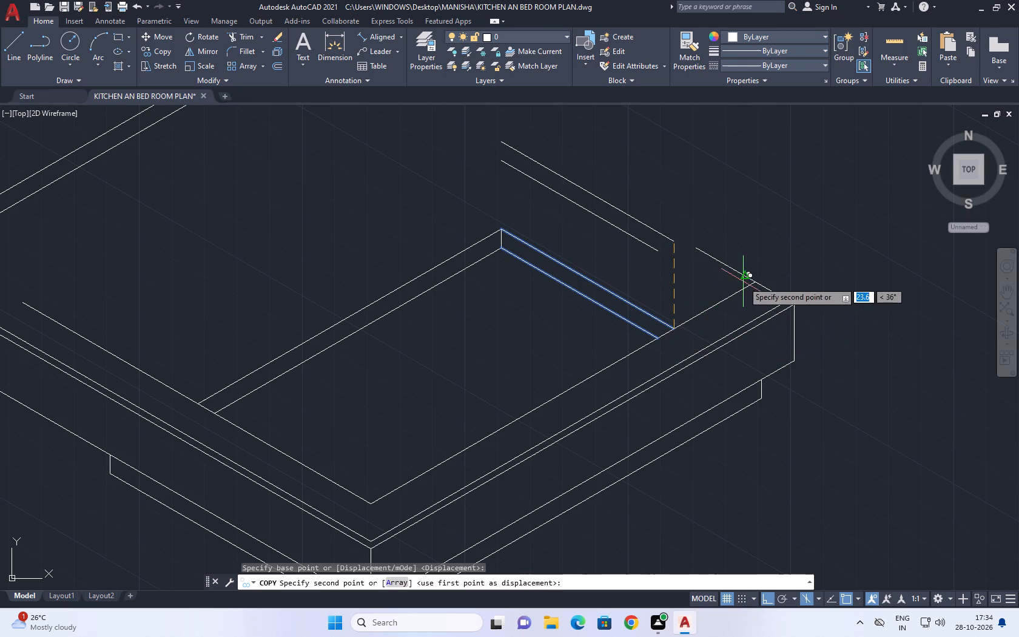
left_click(755, 280)
right_click(575, 329)
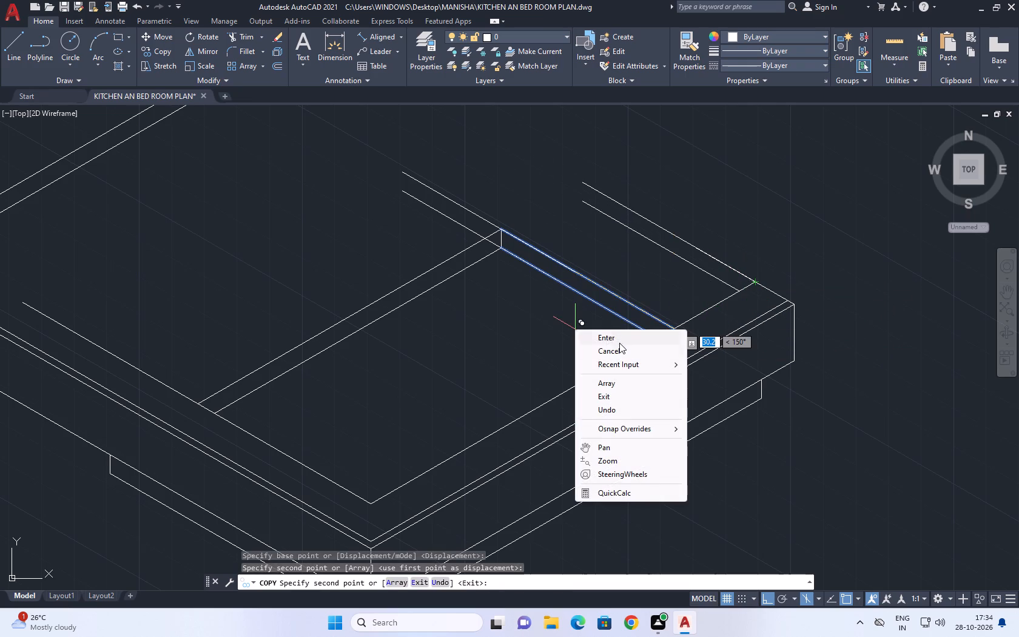
left_click(617, 351)
Erase the original pair of short far-side slab lines inside the mattress outline.
middle_click_drag(651, 249, 571, 316)
left_click(539, 343)
left_click(518, 380)
right_click(551, 347)
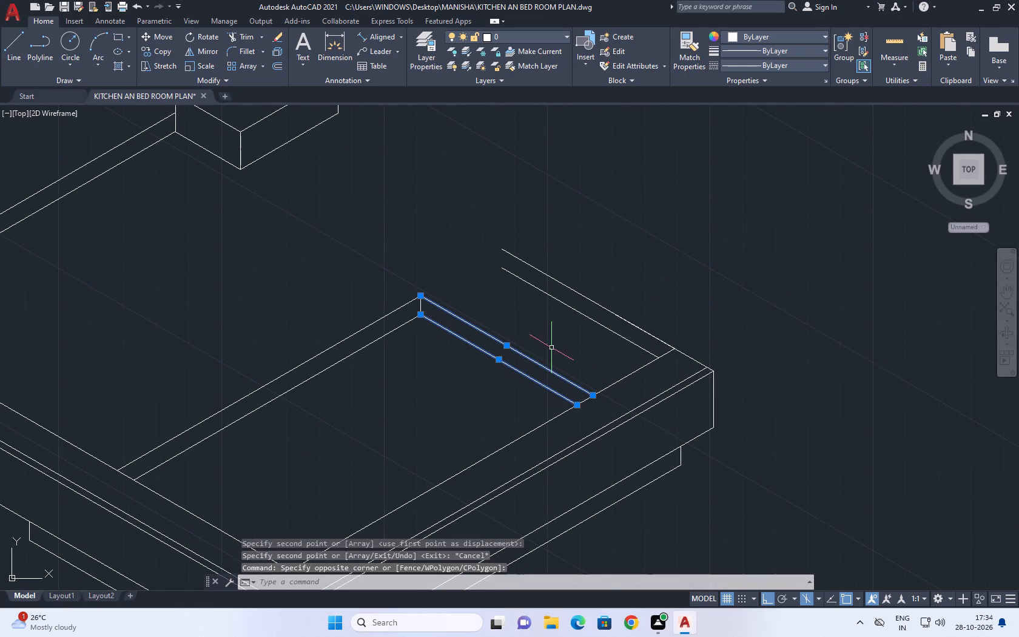
left_click(593, 140)
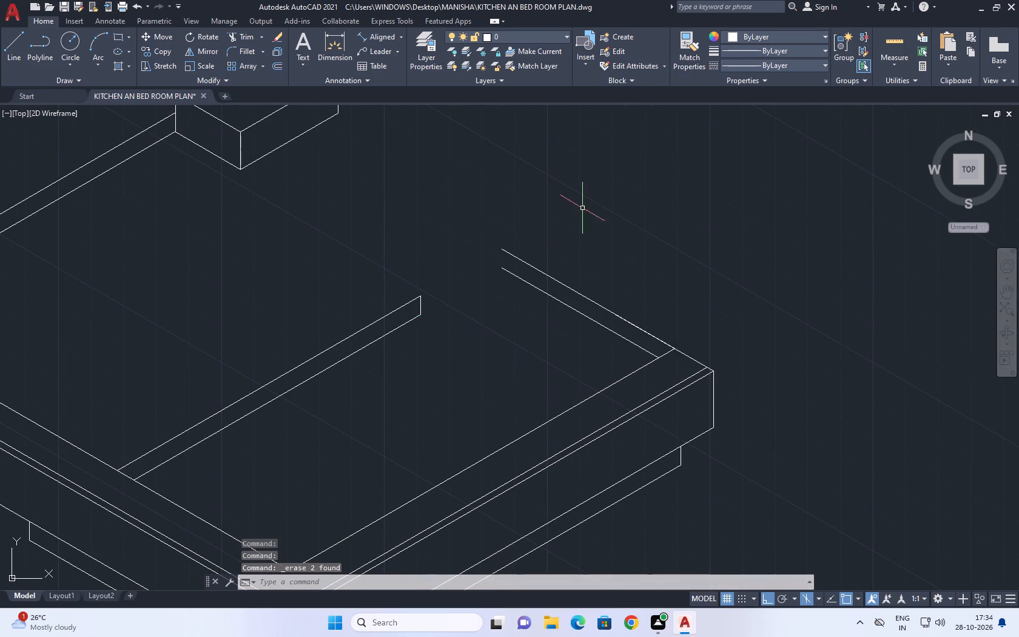
Erase the lower of the two copied lines beside the bed's far foot-end corner.
middle_click_drag(579, 232, 586, 258)
middle_click_drag(587, 259, 587, 263)
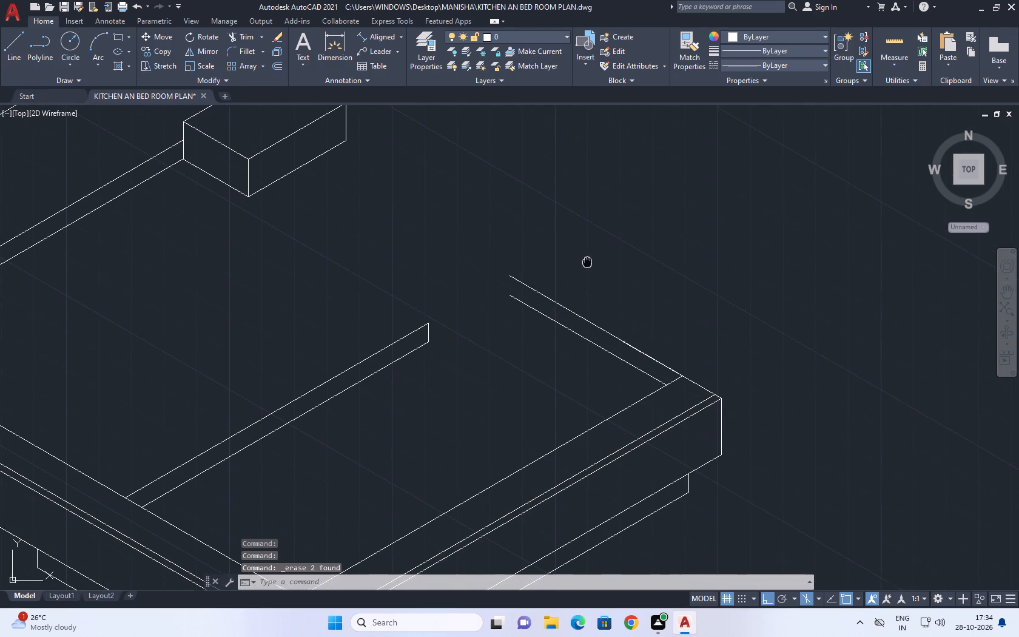
middle_click_drag(587, 263, 588, 265)
left_click(628, 363)
left_click(616, 375)
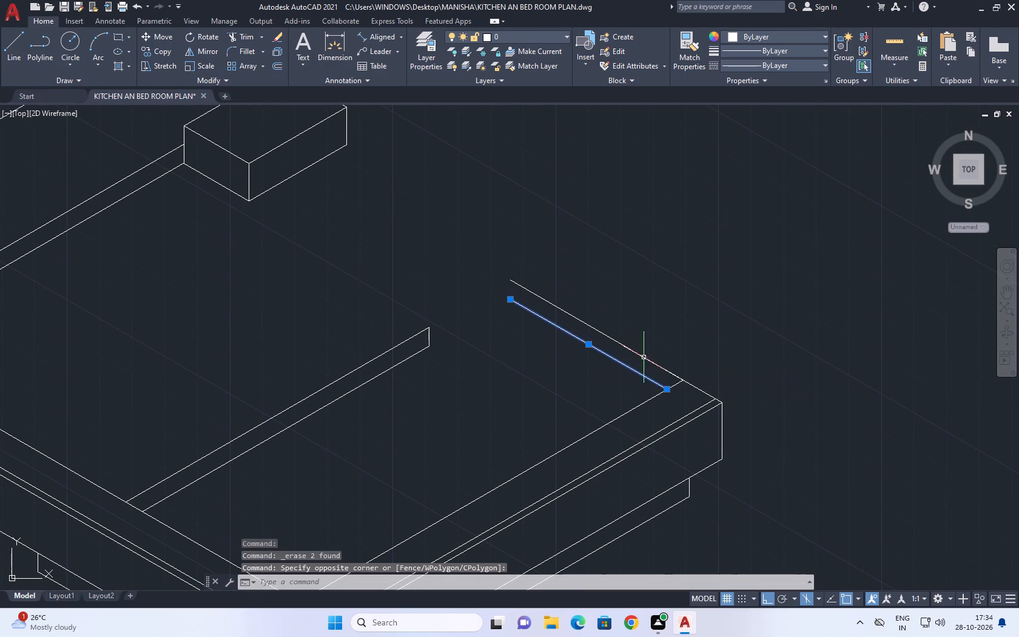
right_click(665, 312)
left_click(699, 85)
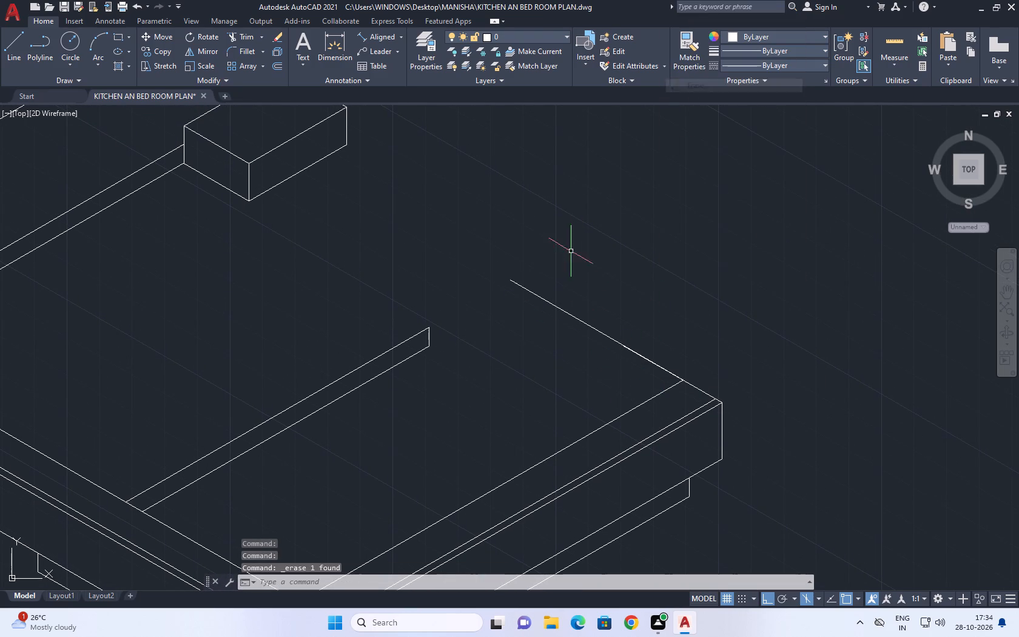
Erase the short leftover far-side edge line that overlaps the copied line at the foot-end corner.
middle_click_drag(509, 303, 500, 312)
scroll(599, 372, "down", 1)
left_click(602, 329)
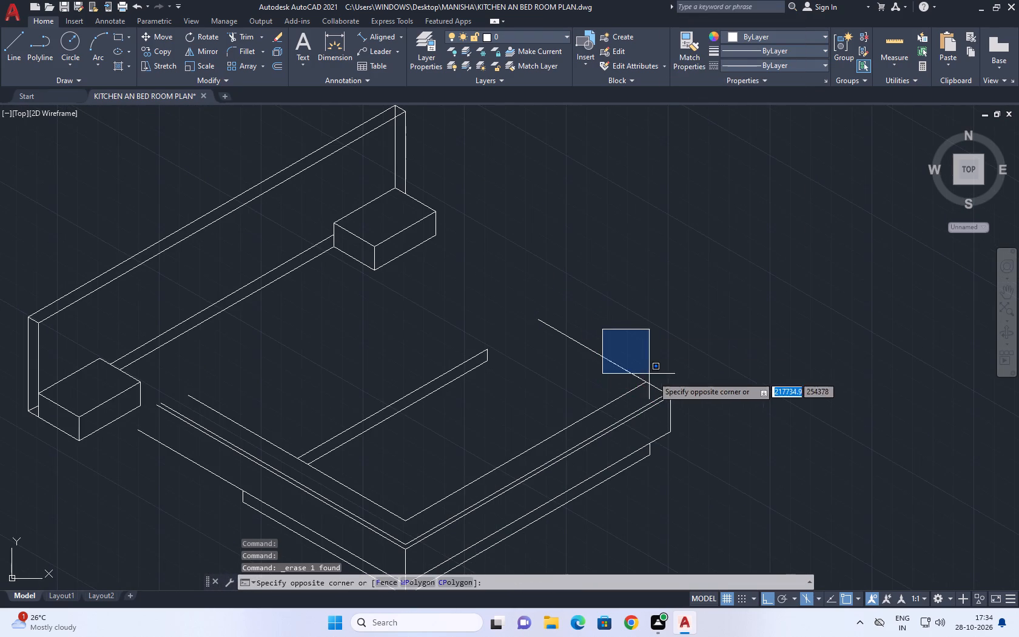
left_click(682, 401)
key("Delete")
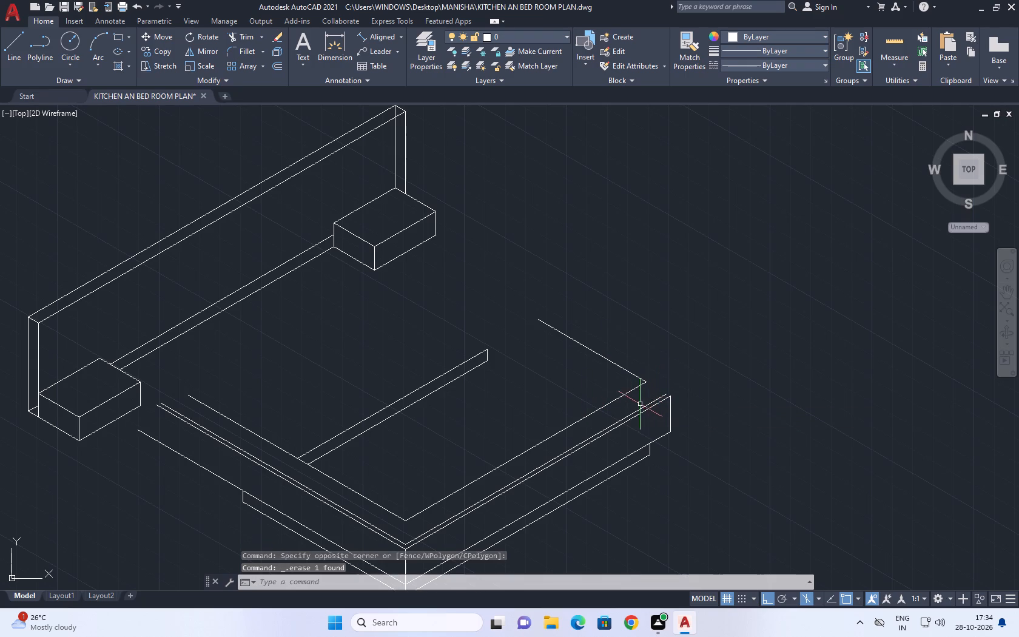
Extend the copied far-side line in both directions, to the far side box and the bed's outer foot-end corner.
key("e")
key("x")
key("space")
left_click(612, 363)
left_click(597, 371)
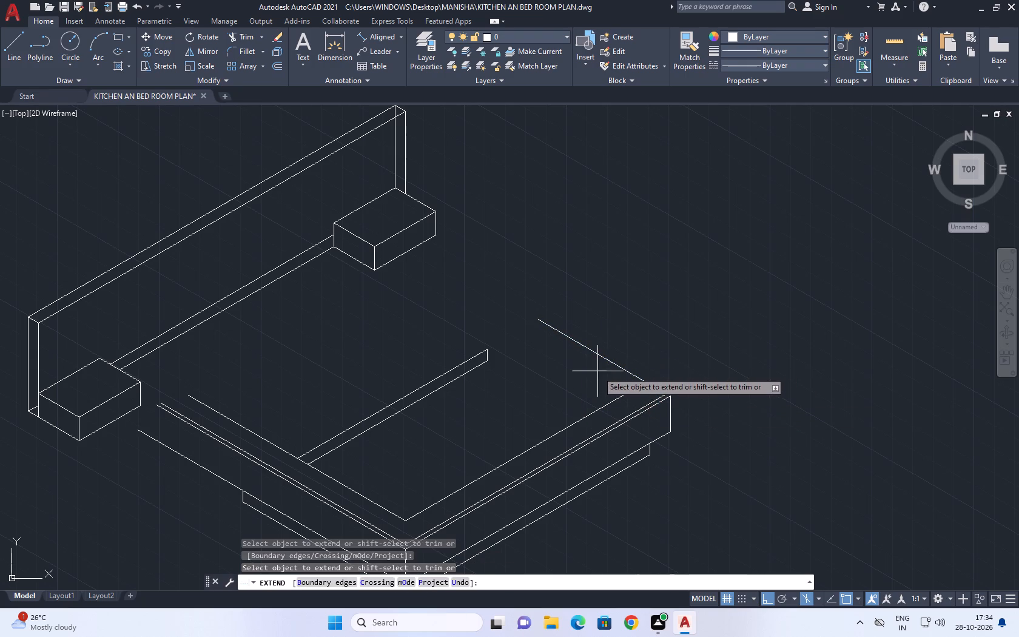
left_click(601, 355)
left_click(585, 373)
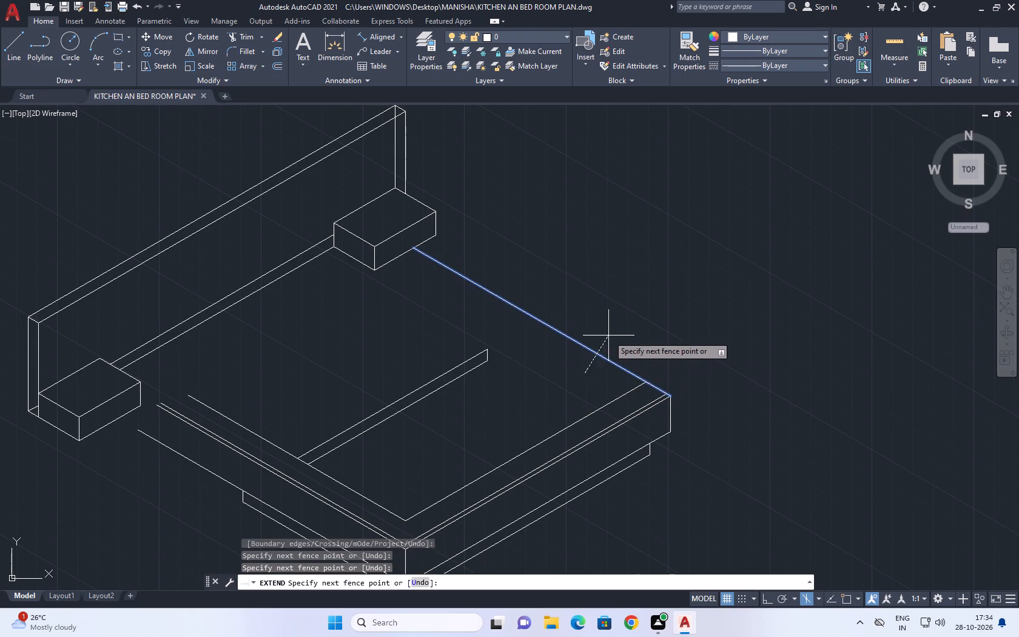
left_click(631, 368)
key("Escape")
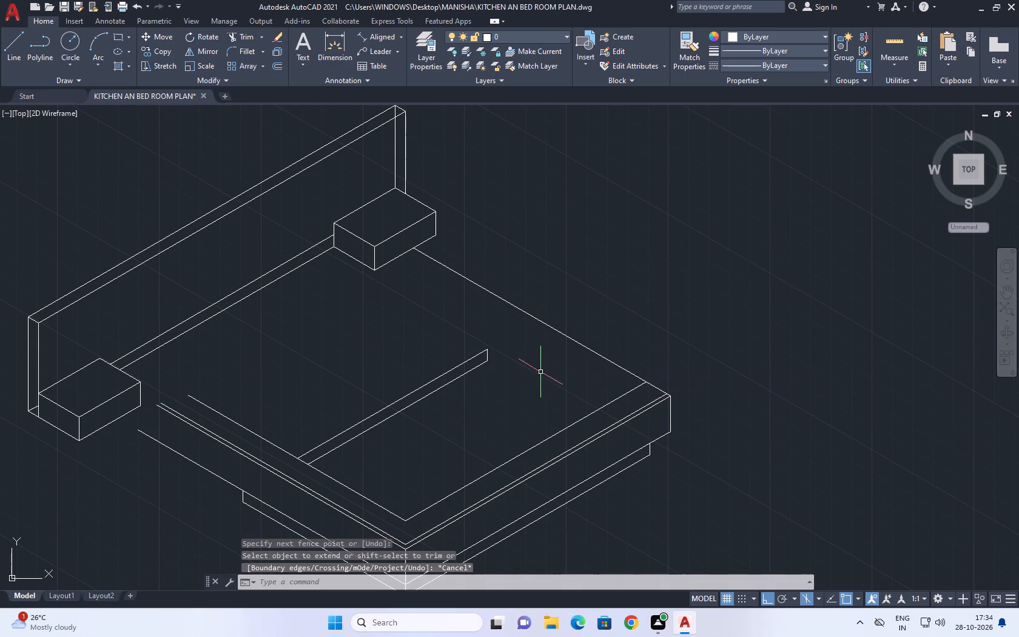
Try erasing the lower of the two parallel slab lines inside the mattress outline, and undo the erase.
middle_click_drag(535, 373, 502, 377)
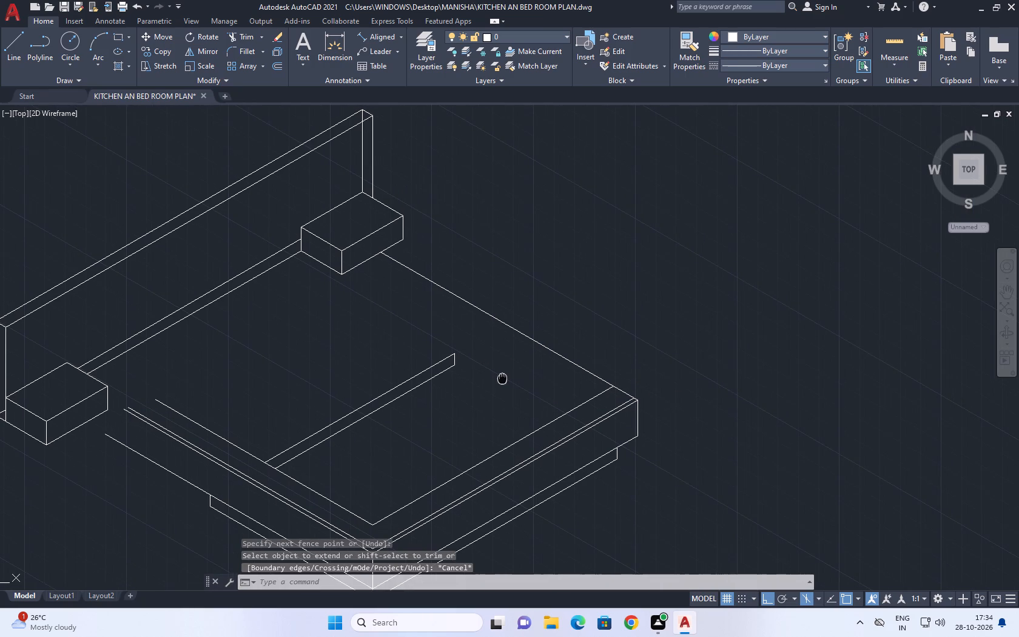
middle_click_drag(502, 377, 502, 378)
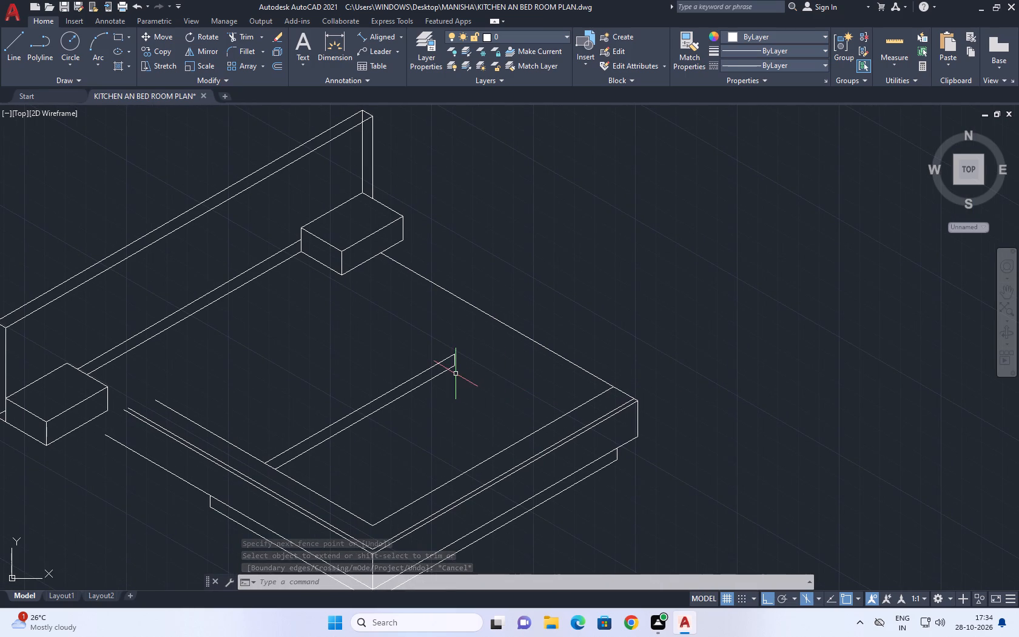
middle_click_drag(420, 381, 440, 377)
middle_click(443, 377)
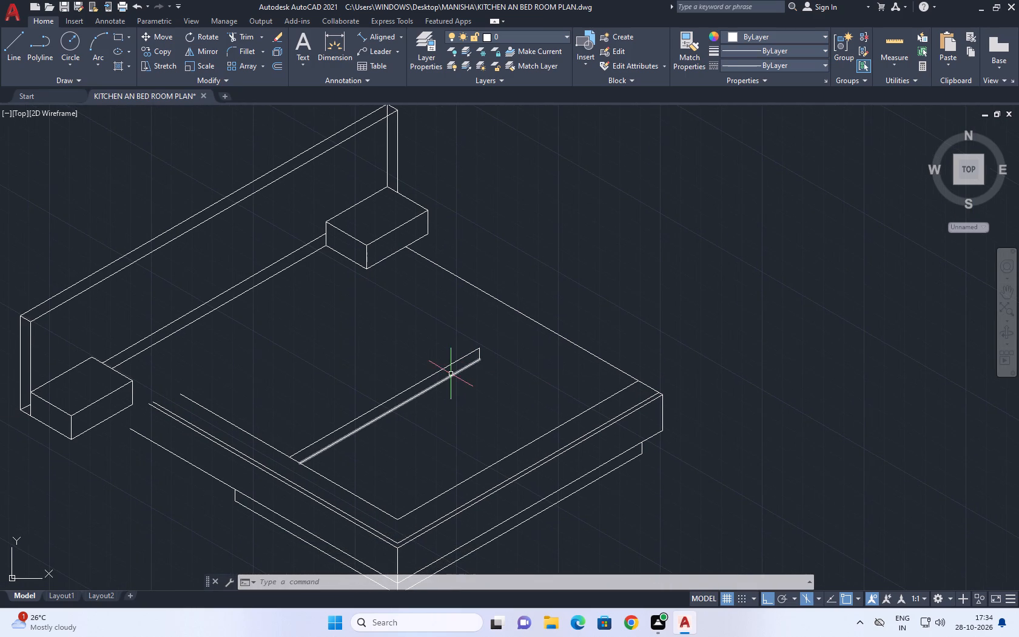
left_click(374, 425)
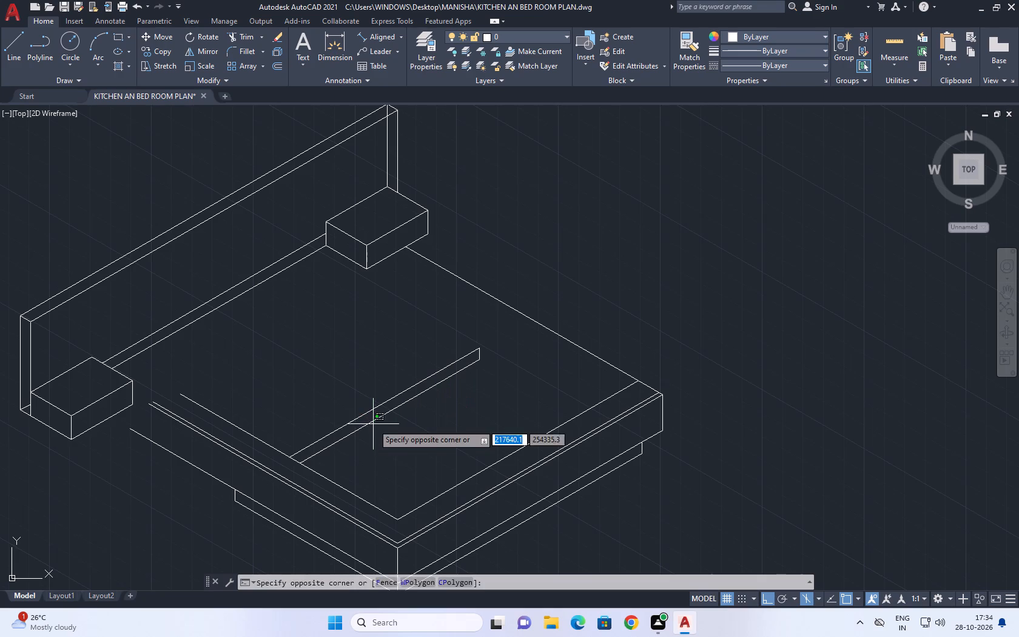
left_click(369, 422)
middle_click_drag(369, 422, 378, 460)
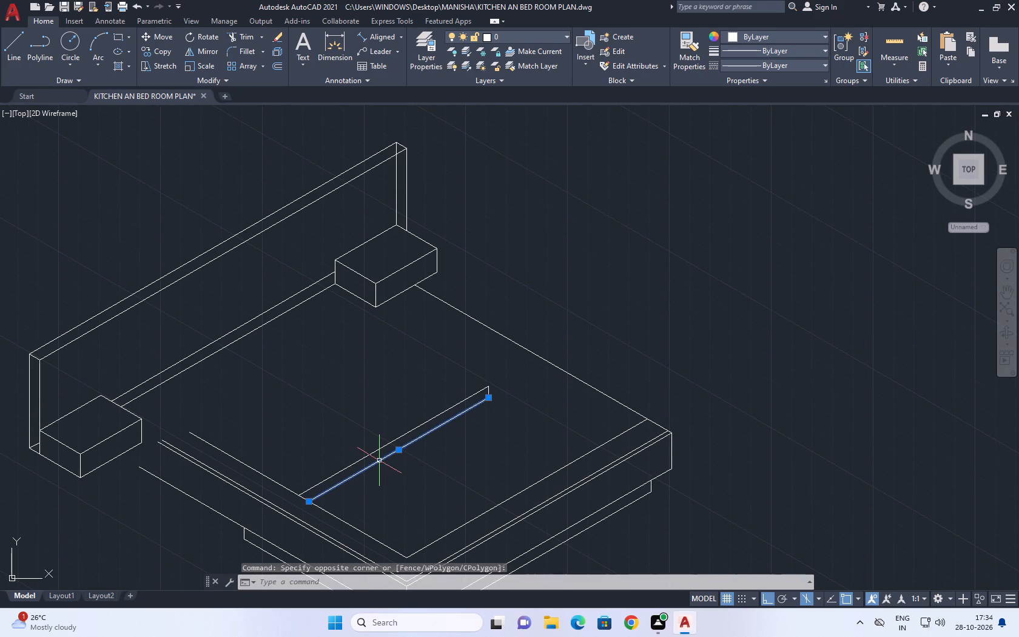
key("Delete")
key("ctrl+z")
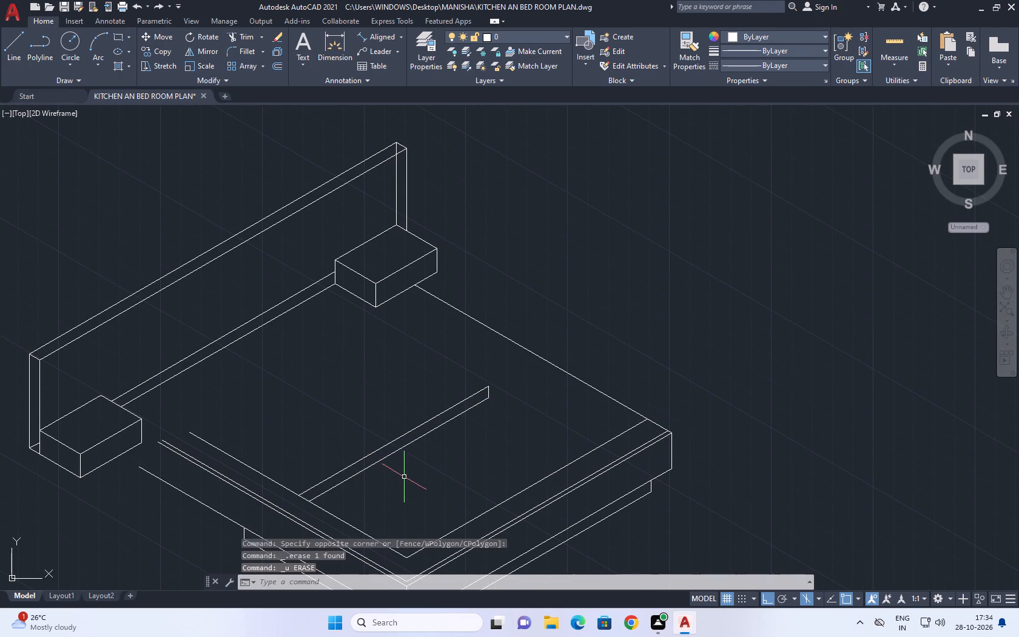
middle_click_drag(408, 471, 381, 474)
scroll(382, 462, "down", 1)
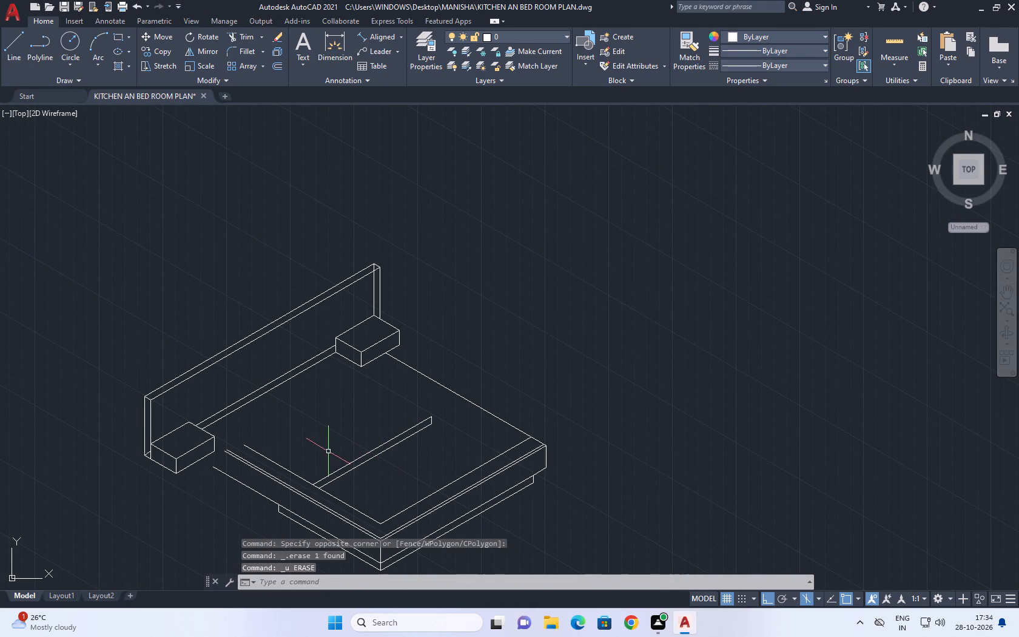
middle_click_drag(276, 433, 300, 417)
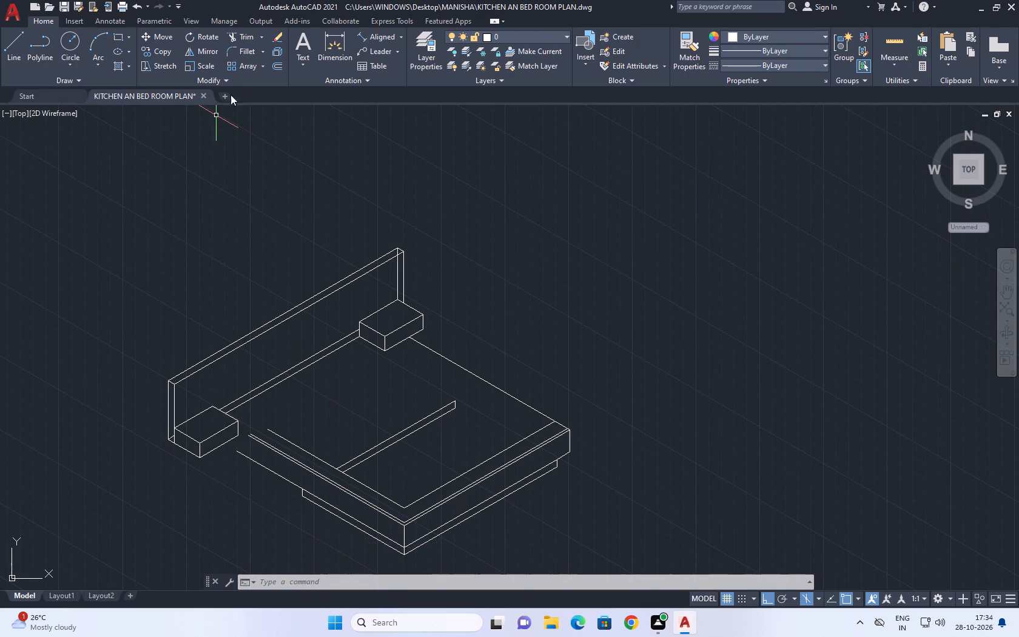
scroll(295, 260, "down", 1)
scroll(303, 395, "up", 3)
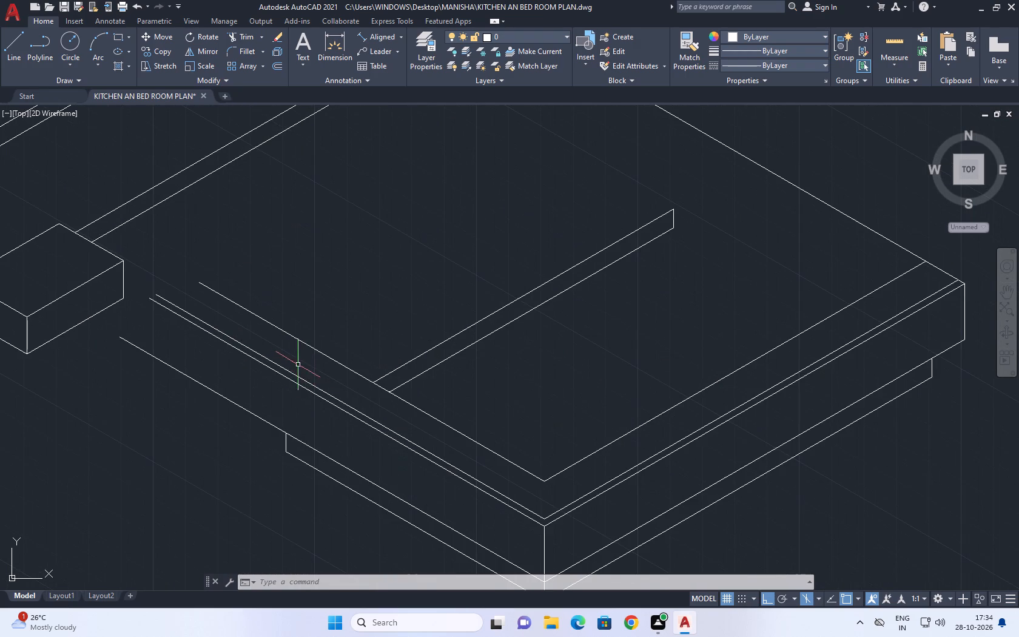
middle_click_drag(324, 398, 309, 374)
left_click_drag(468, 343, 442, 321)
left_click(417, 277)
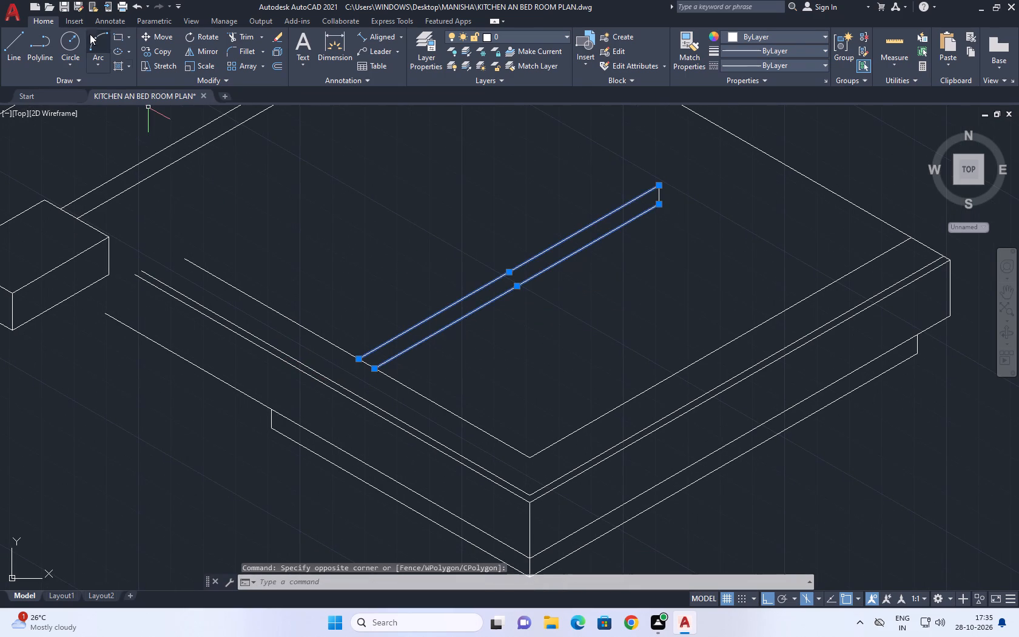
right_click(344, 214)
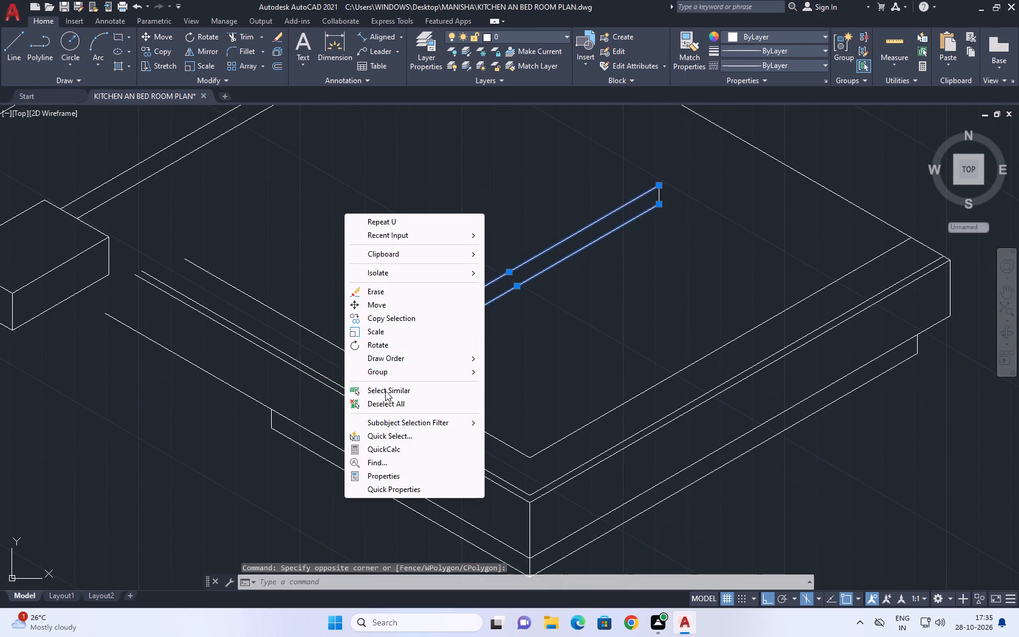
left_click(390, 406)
Draw a vertical guide line from the top of the slab's near-side vertical edge up past the mattress outline.
left_click(7, 39)
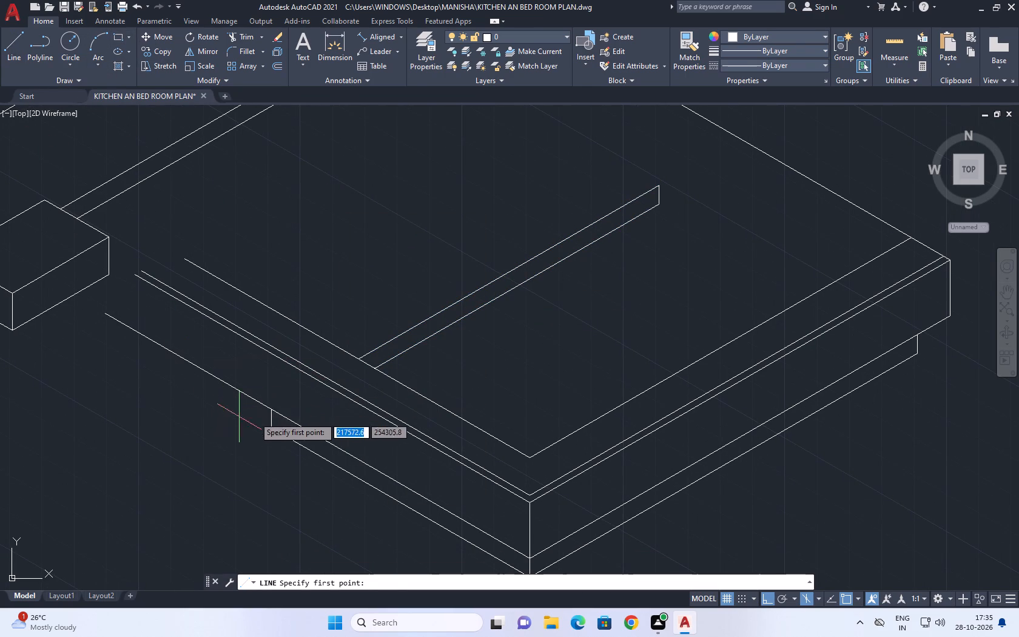
left_click(275, 407)
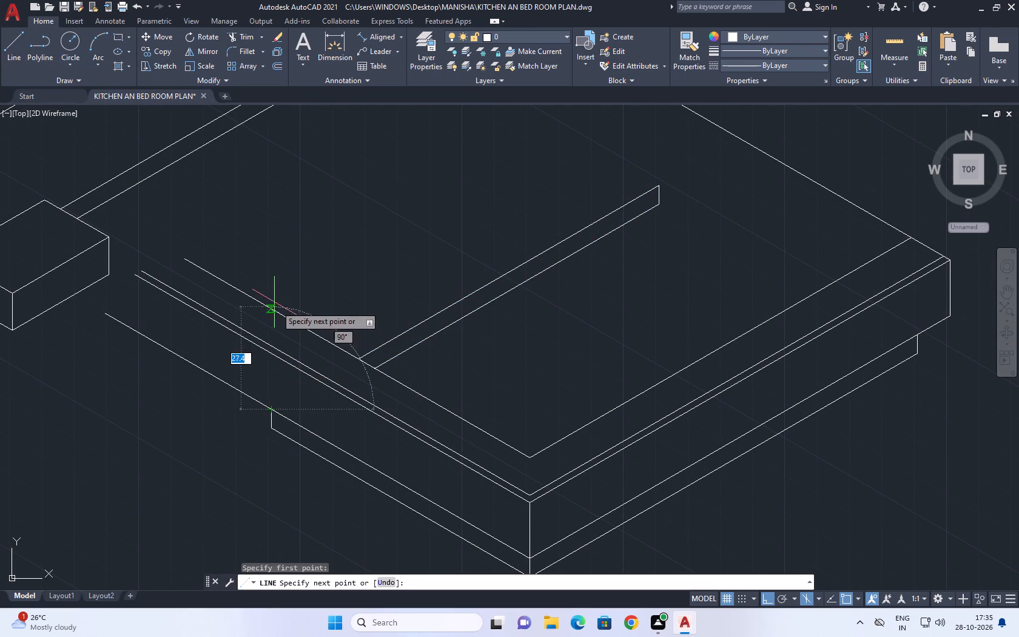
left_click(269, 288)
right_click(302, 289)
left_click(355, 314)
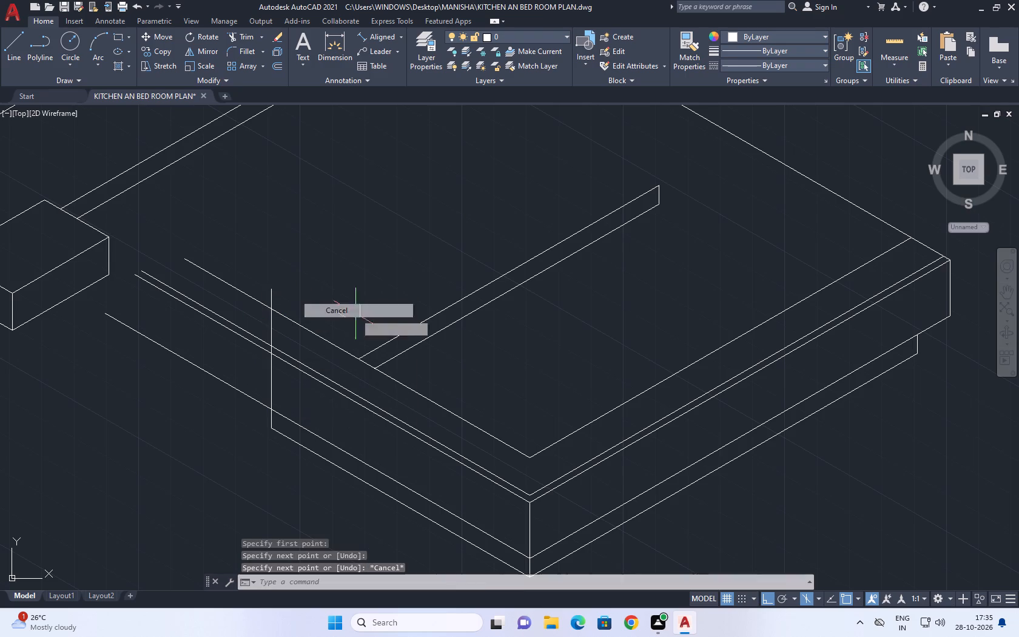
Move the two parallel slab lines and their short end line about 27 units, to where the vertical guide crosses the mattress outline.
scroll(394, 356, "up", 2)
left_click_drag(398, 363, 388, 356)
left_click(343, 306)
scroll(377, 329, "down", 3)
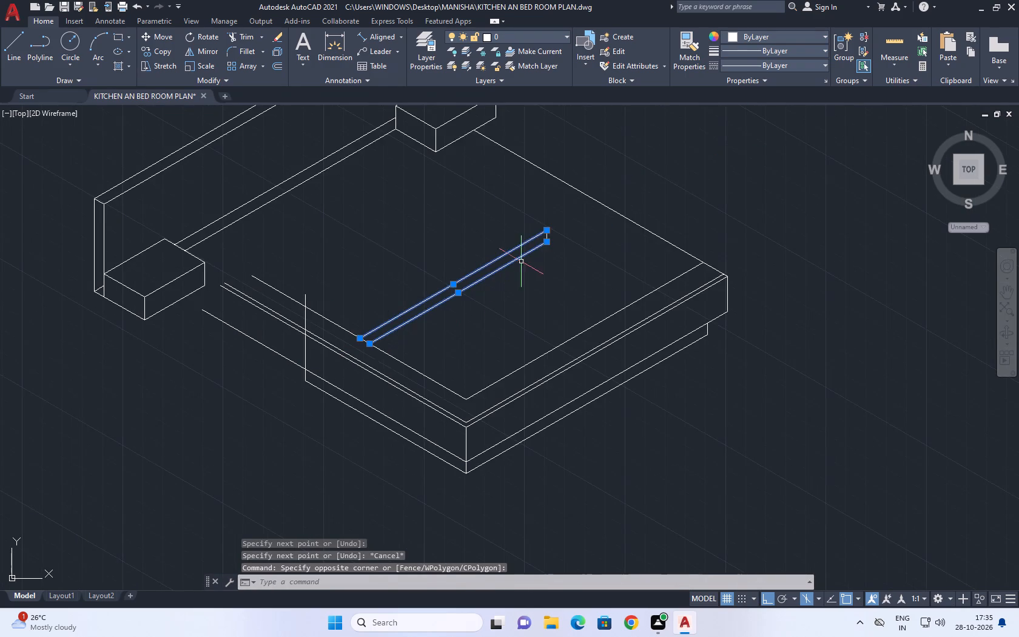
scroll(540, 248, "up", 1)
left_click_drag(581, 291, 575, 260)
left_click_drag(560, 223, 553, 217)
left_click_drag(562, 263, 554, 257)
left_click(528, 221)
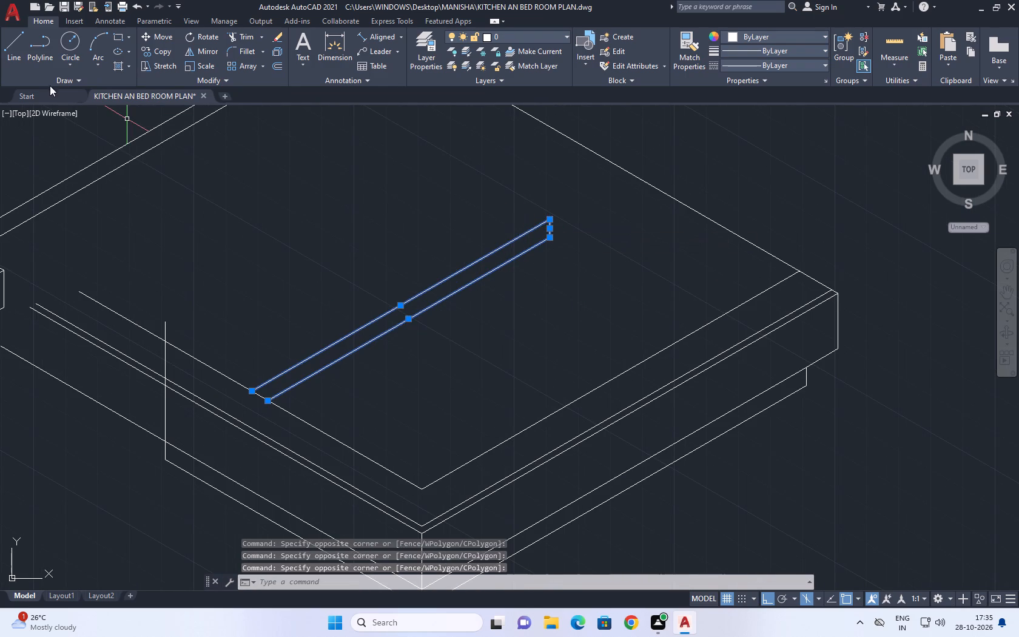
left_click(163, 34)
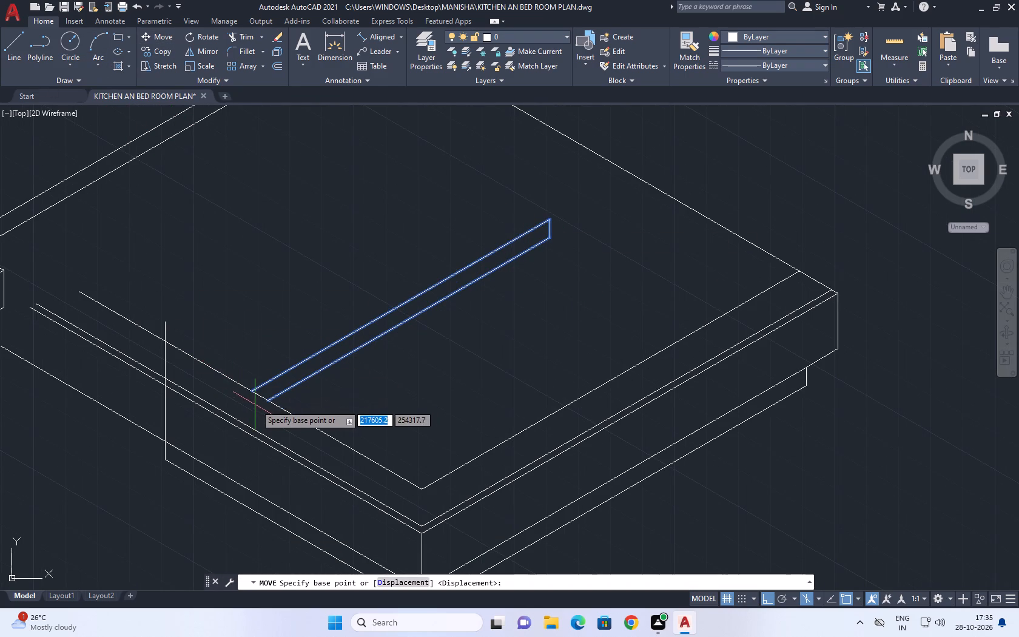
left_click(257, 390)
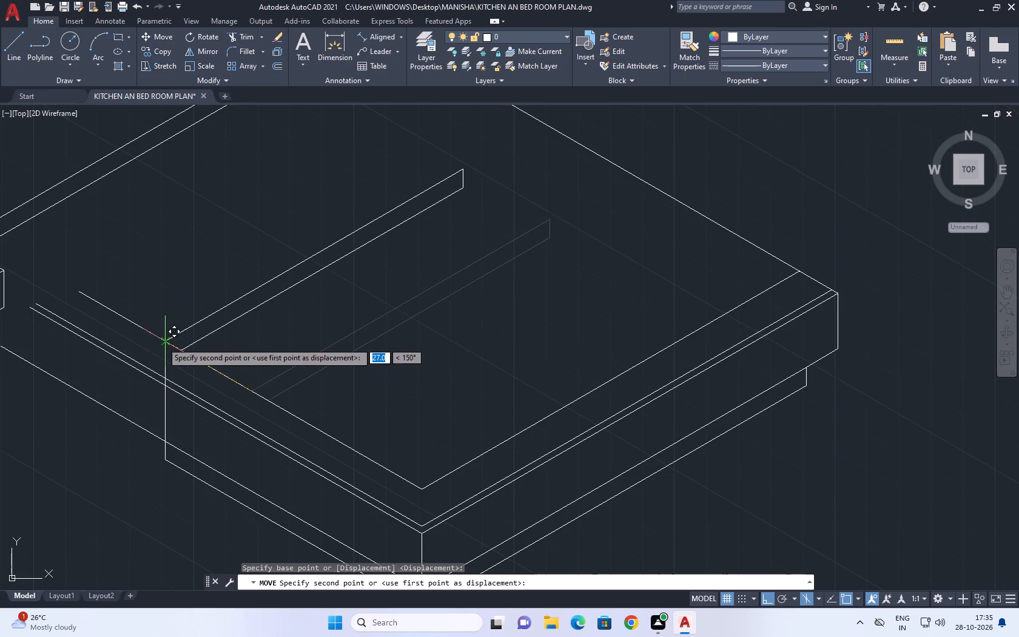
left_click(162, 342)
scroll(204, 323, "down", 1)
middle_click_drag(195, 329, 204, 360)
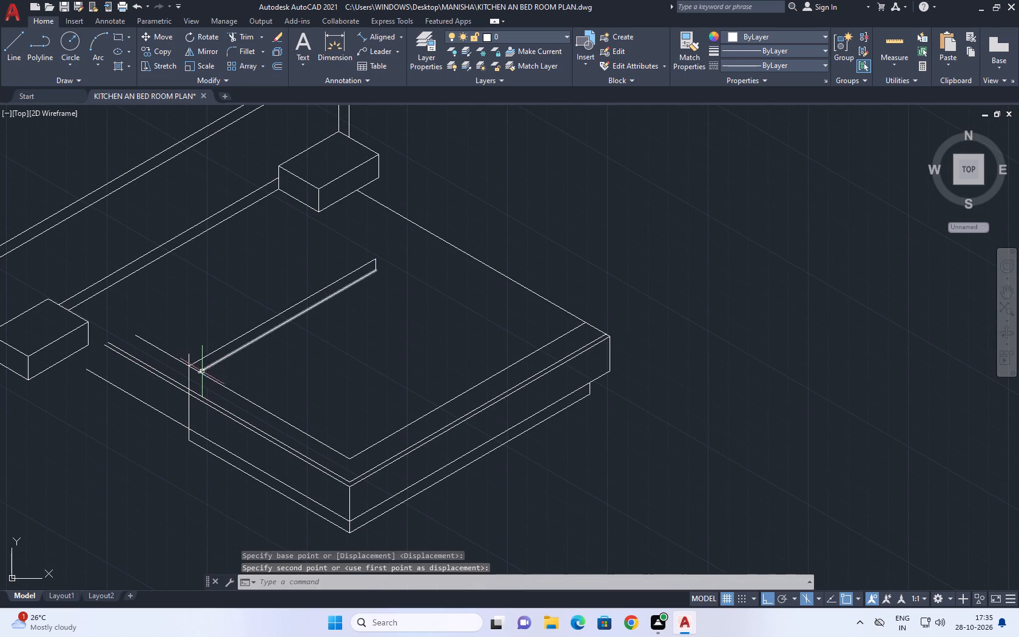
Erase the vertical guide line that crosses the near-side mattress outline.
scroll(195, 372, "up", 1)
middle_click_drag(198, 378, 220, 408)
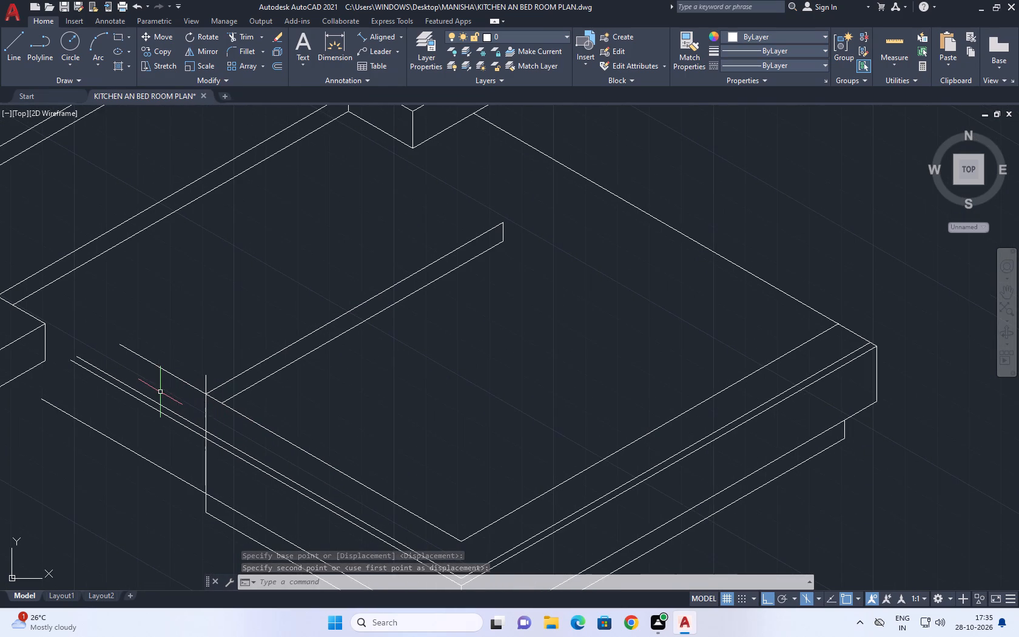
left_click(207, 409)
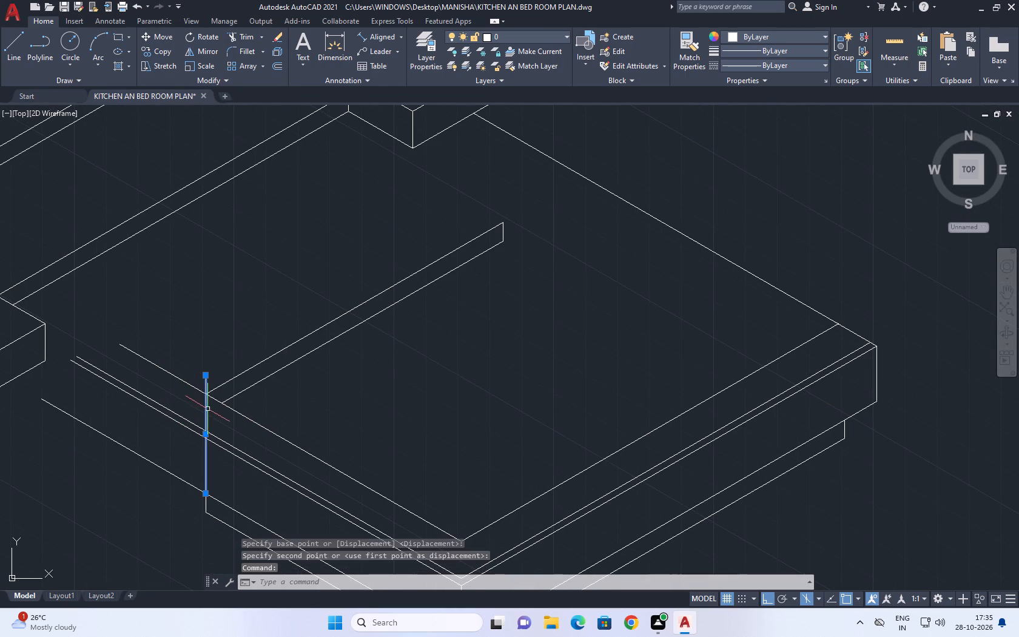
middle_click_drag(201, 406, 69, 443)
right_click(152, 430)
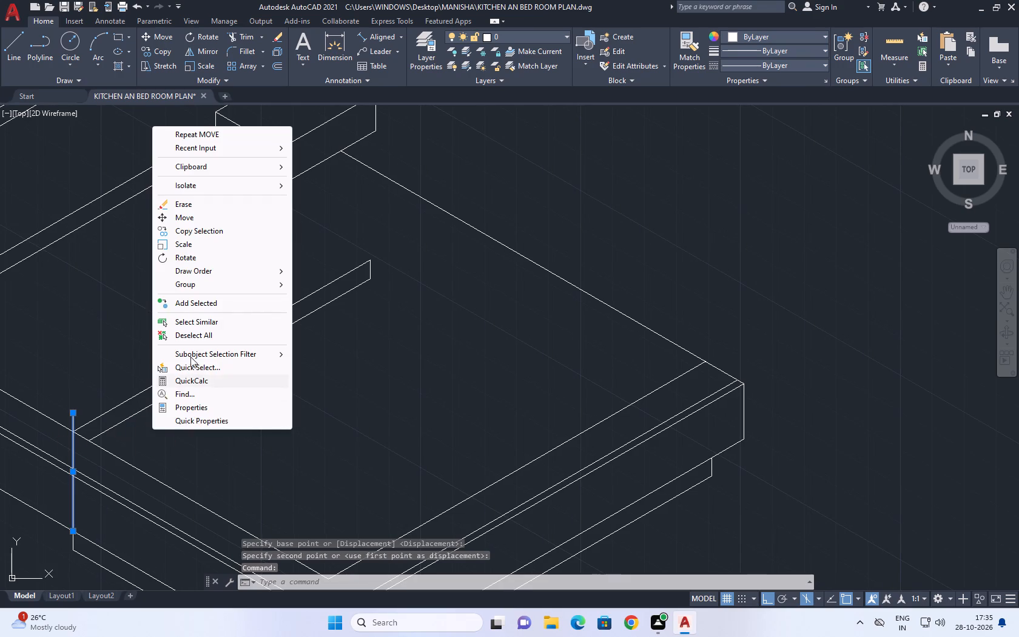
left_click(202, 209)
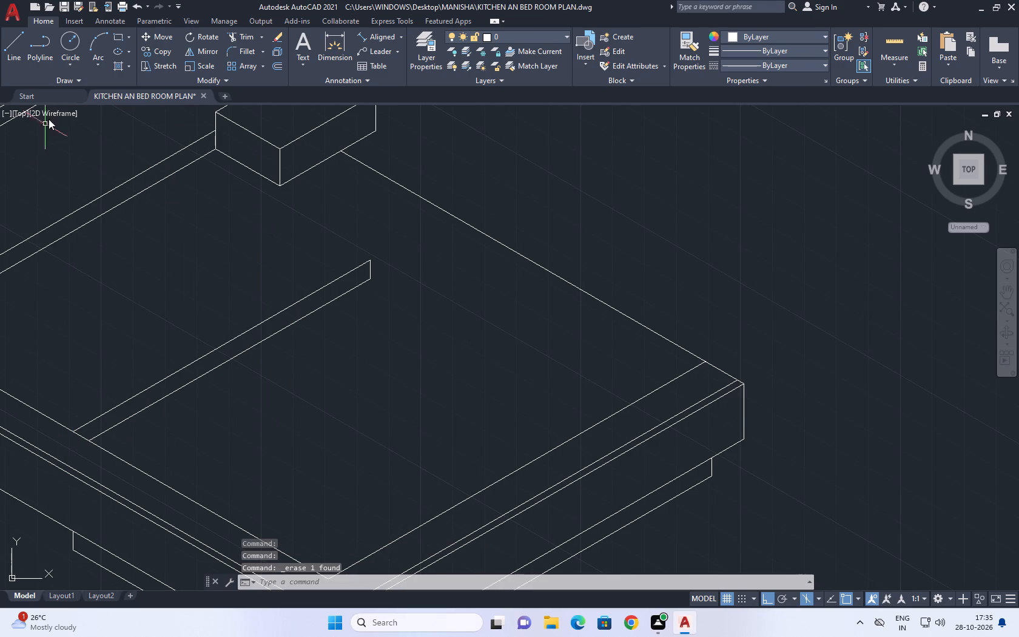
Draw a vertical line about 16 units long downward from the near-side end of the upper slab line on the mattress outline.
middle_click_drag(99, 454, 98, 454)
middle_click_drag(98, 454, 317, 413)
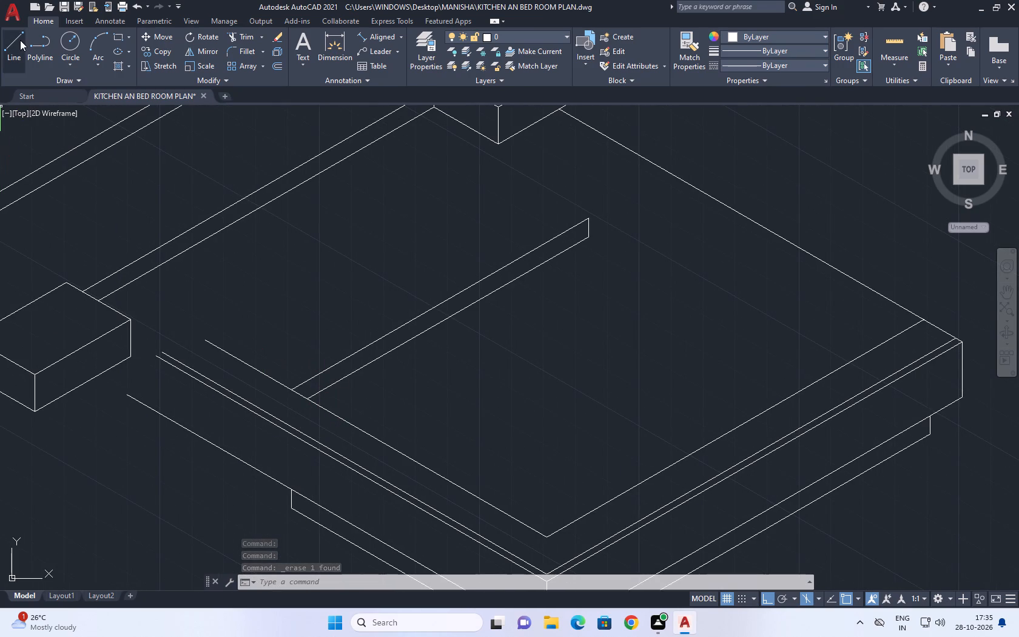
left_click(19, 38)
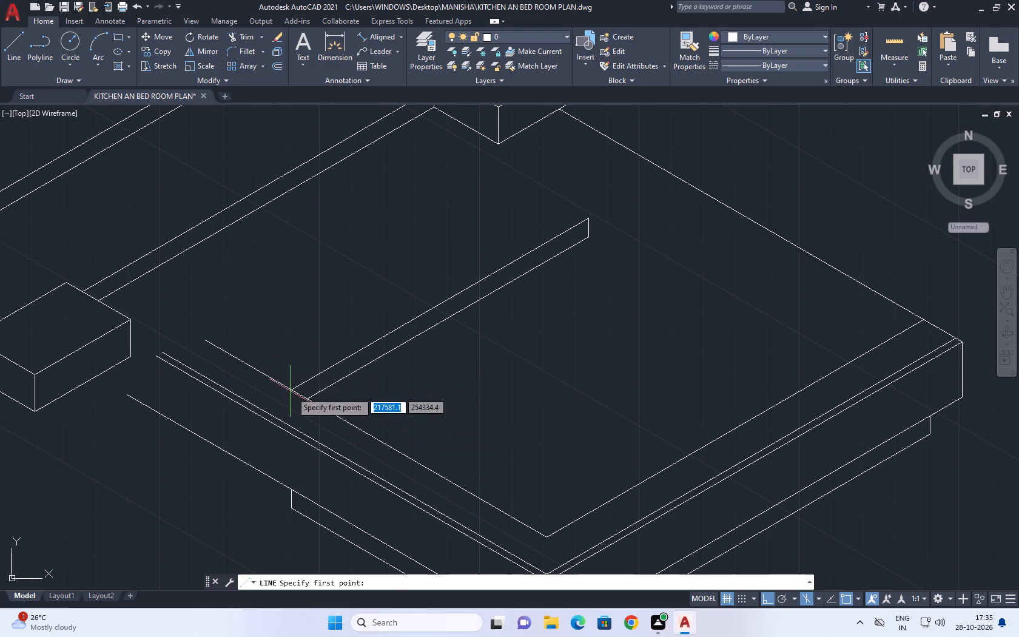
left_click(292, 387)
scroll(295, 443, "up", 2)
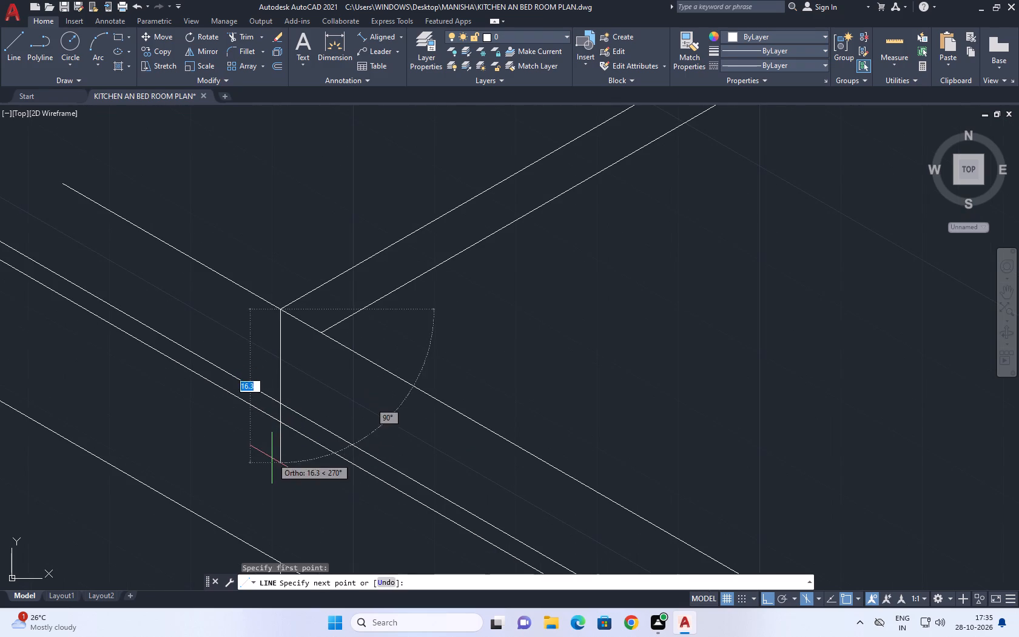
left_click(272, 458)
right_click(275, 457)
left_click(311, 477)
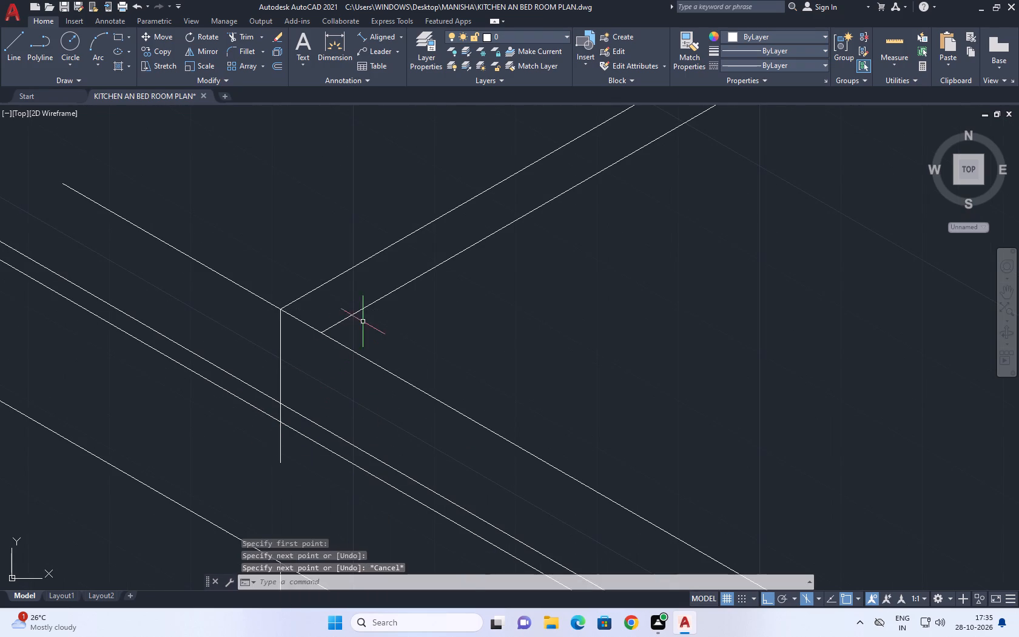
Erase the lower of the two parallel slab lines inside the mattress outline.
left_click(368, 320)
left_click(349, 306)
right_click(385, 311)
left_click(422, 91)
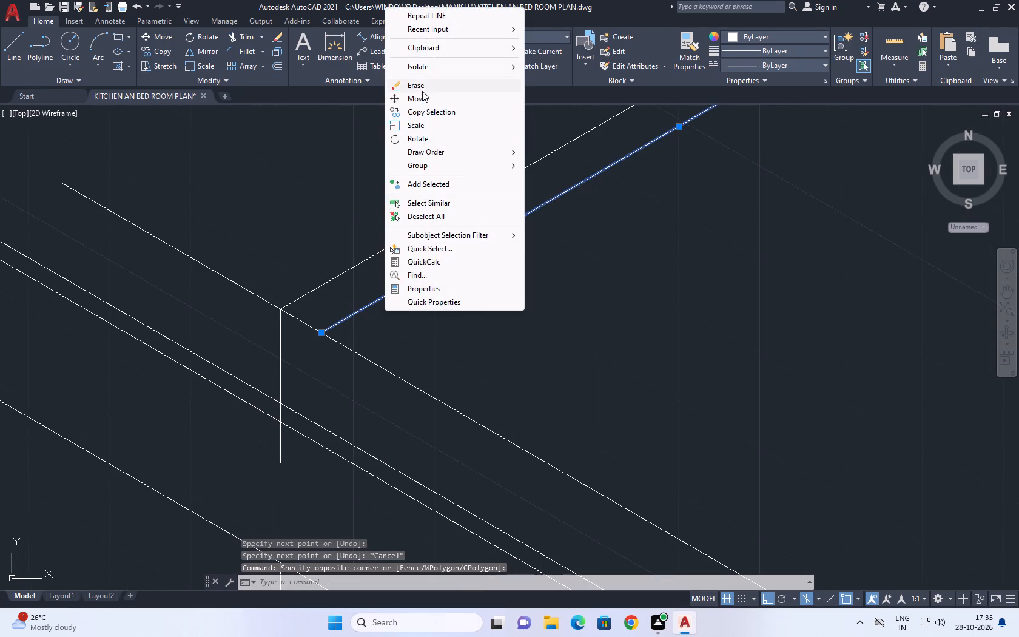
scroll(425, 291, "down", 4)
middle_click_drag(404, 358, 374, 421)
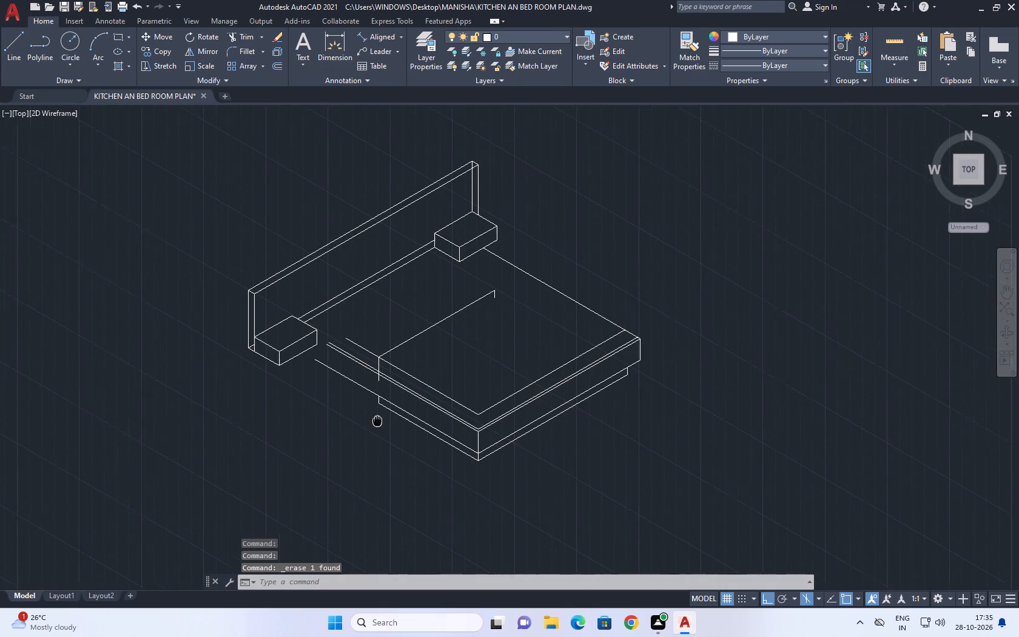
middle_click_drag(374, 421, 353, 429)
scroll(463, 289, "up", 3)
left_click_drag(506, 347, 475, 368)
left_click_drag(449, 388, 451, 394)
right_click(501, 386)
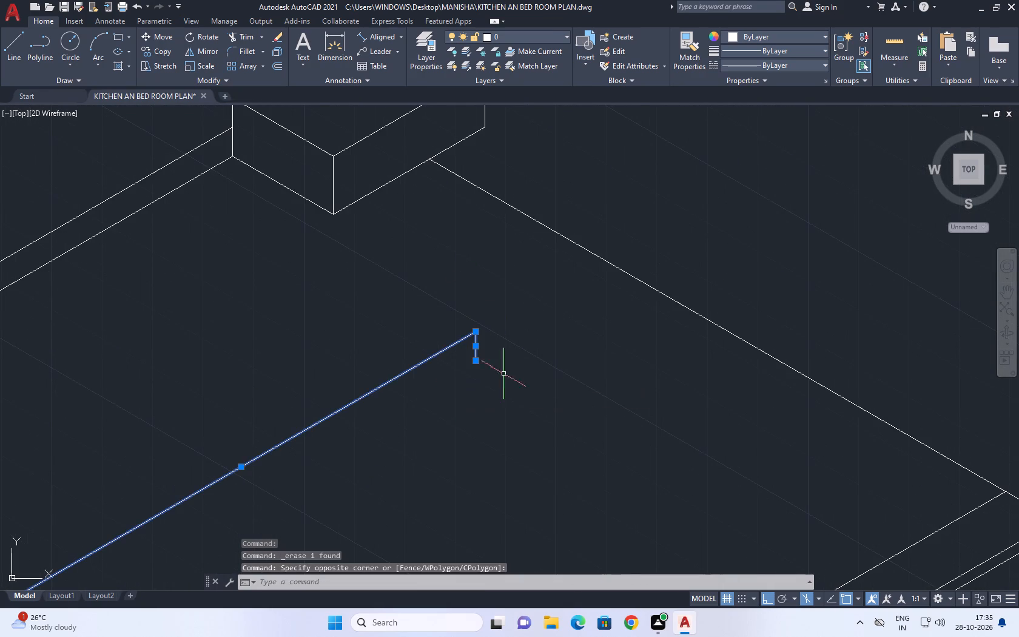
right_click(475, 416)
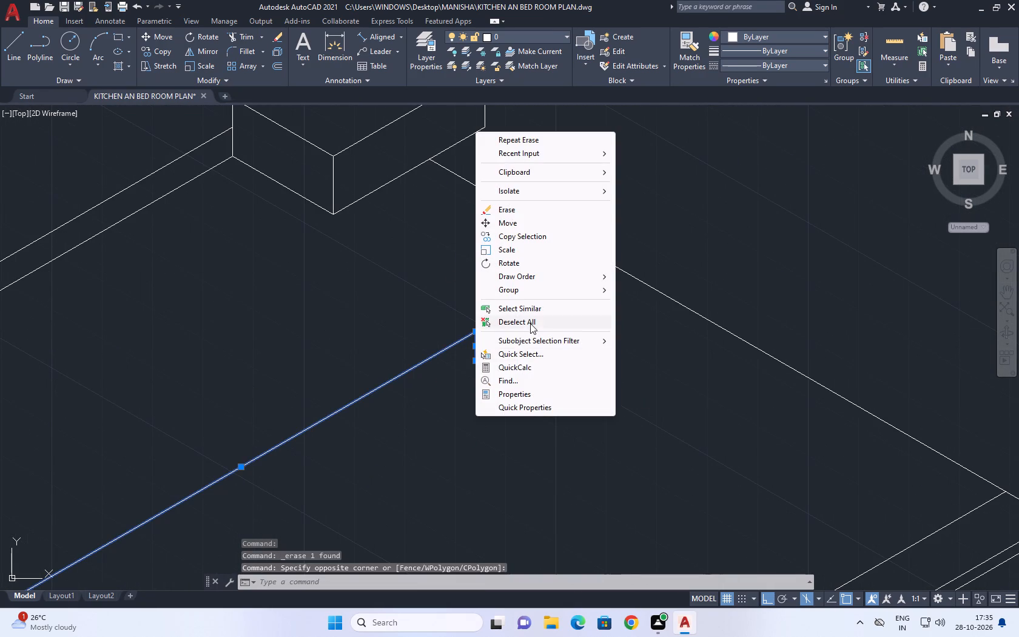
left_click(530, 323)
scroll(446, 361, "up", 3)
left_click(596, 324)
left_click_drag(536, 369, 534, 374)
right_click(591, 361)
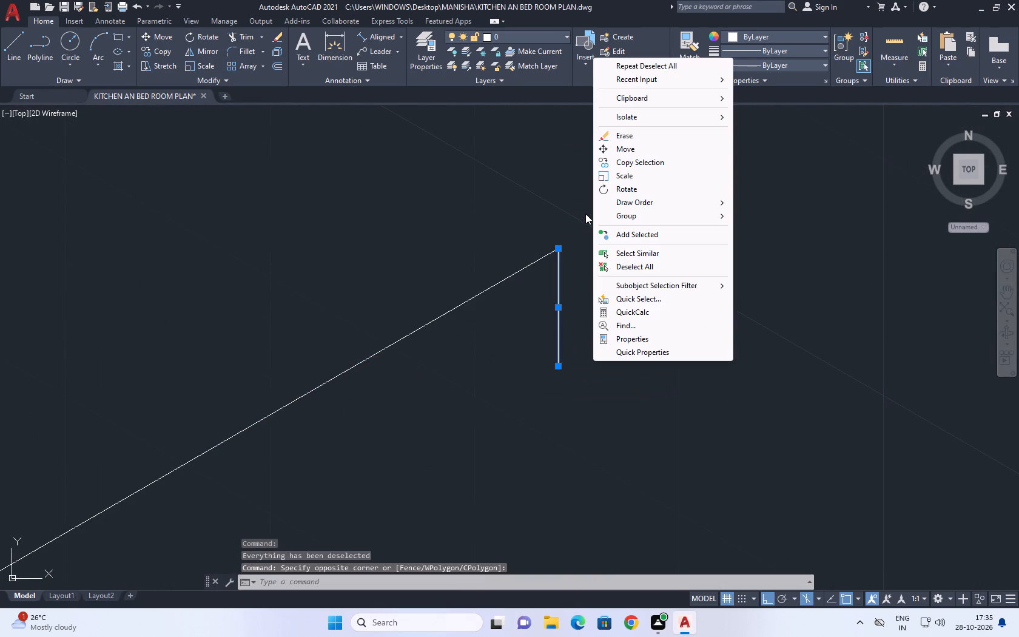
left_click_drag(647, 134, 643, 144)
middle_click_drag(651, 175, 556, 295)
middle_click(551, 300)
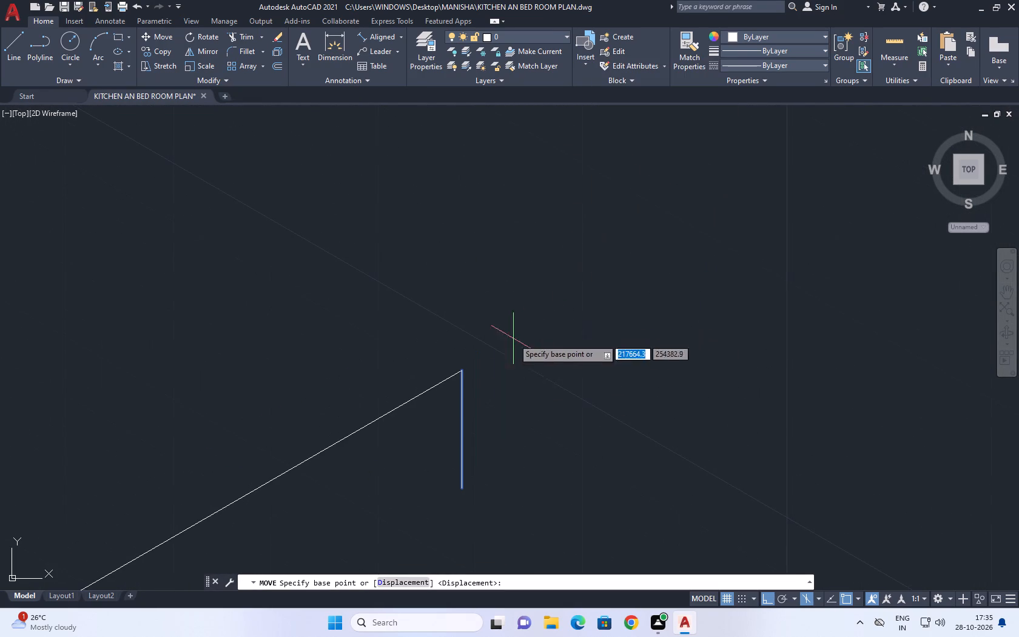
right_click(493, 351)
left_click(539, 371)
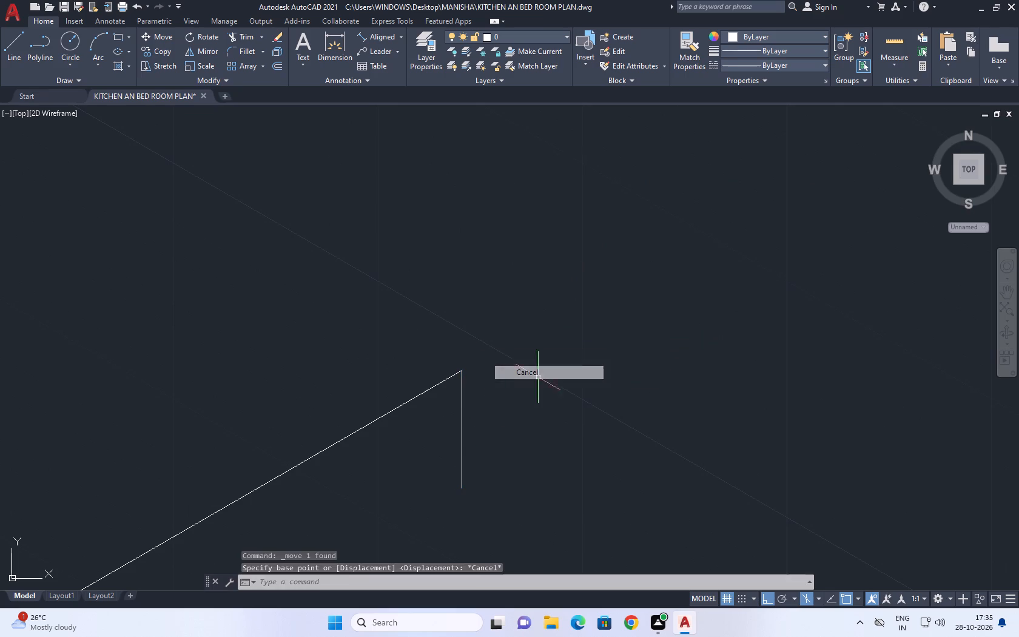
Erase the short vertical end line at the far end of the remaining slab line.
left_click(478, 421)
left_click(448, 455)
right_click(514, 354)
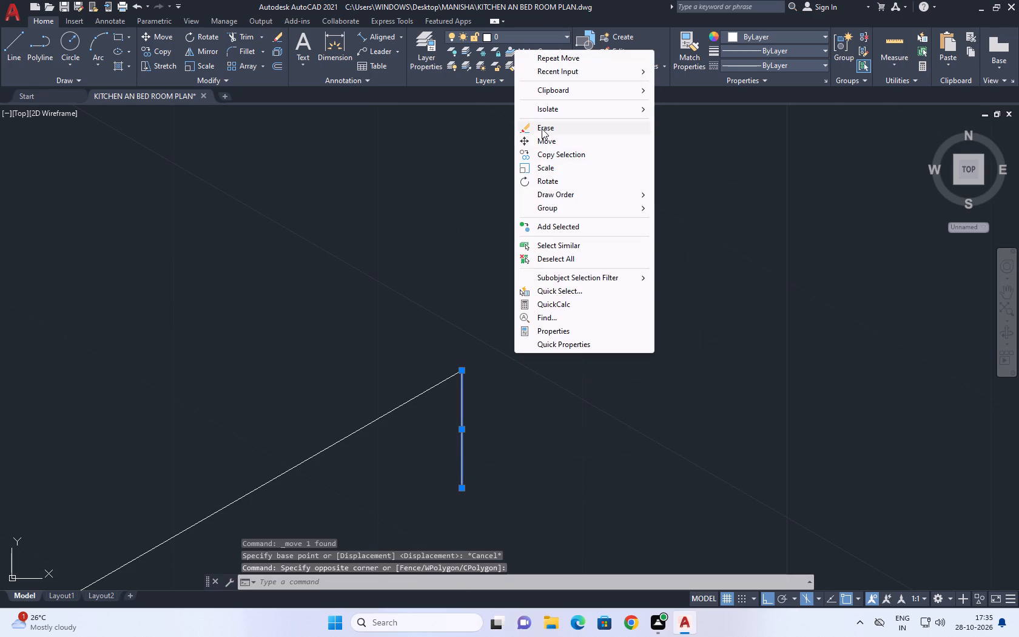
left_click(542, 129)
Extend the remaining slab line across the mattress to the bed's far-side edge.
scroll(451, 394, "down", 5)
middle_click_drag(439, 405, 456, 426)
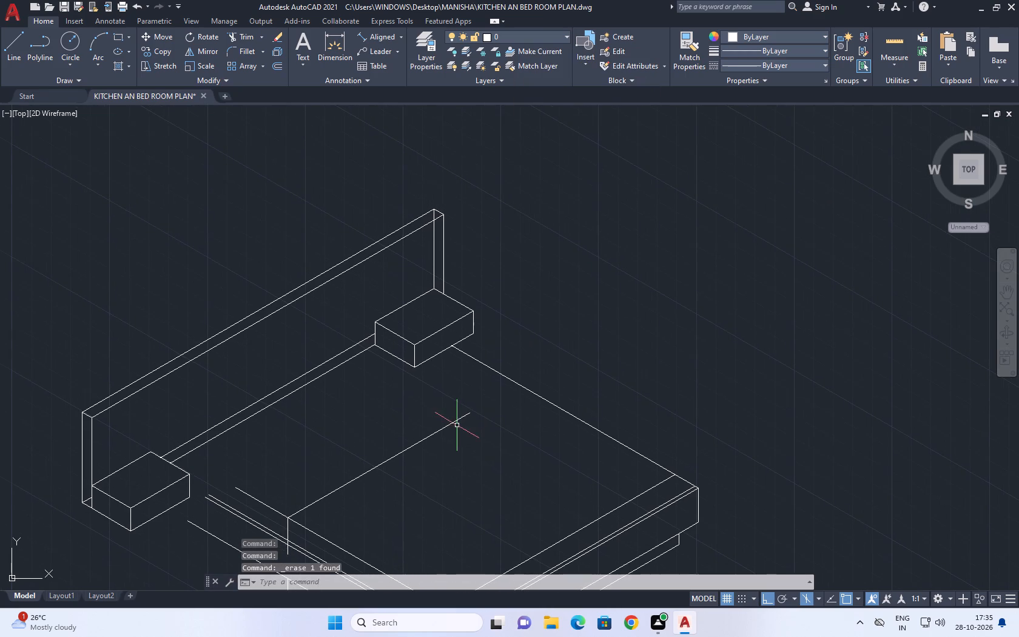
key("e")
key("x")
key("space")
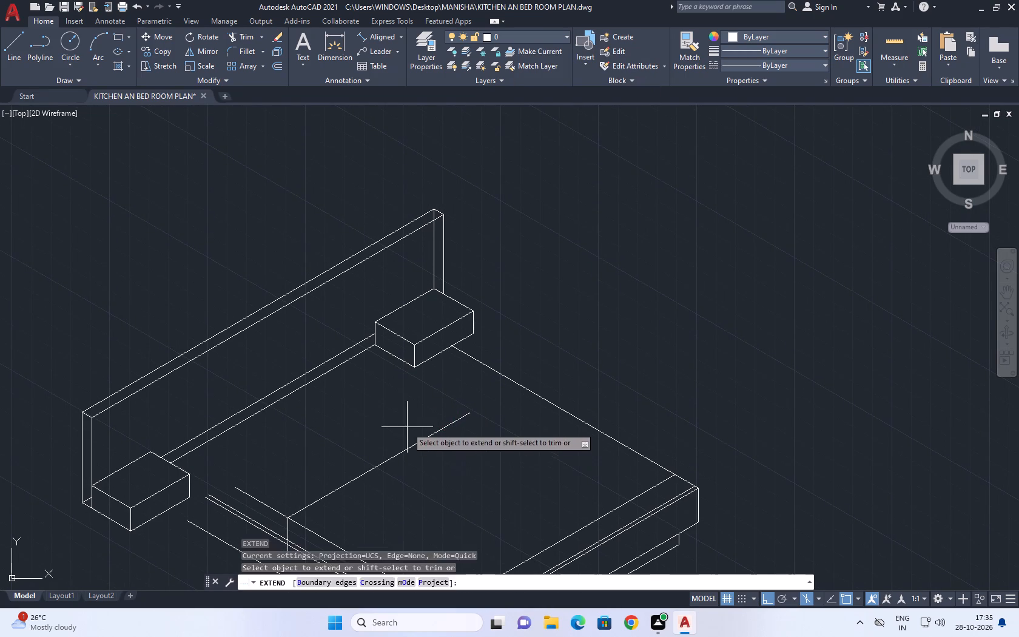
left_click(407, 427)
left_click(466, 461)
right_click(525, 359)
left_click(567, 379)
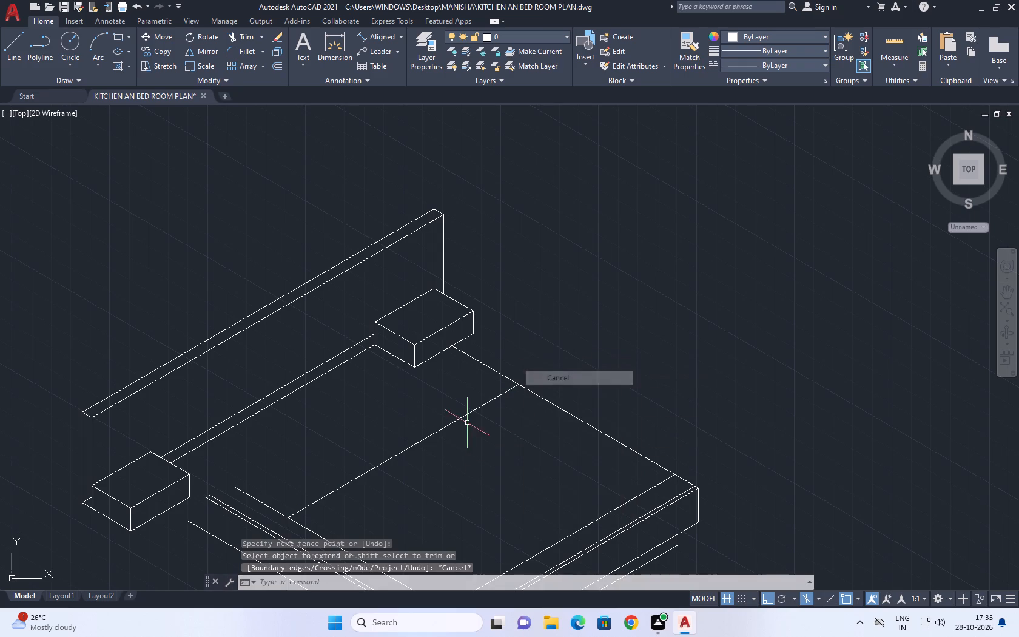
Trim the new vertical line's lower end back to the upper of the two closely spaced near-side edge lines.
scroll(443, 429, "down", 2)
middle_click_drag(430, 460, 463, 369)
scroll(436, 372, "up", 2)
scroll(370, 433, "up", 2)
scroll(382, 372, "up", 2)
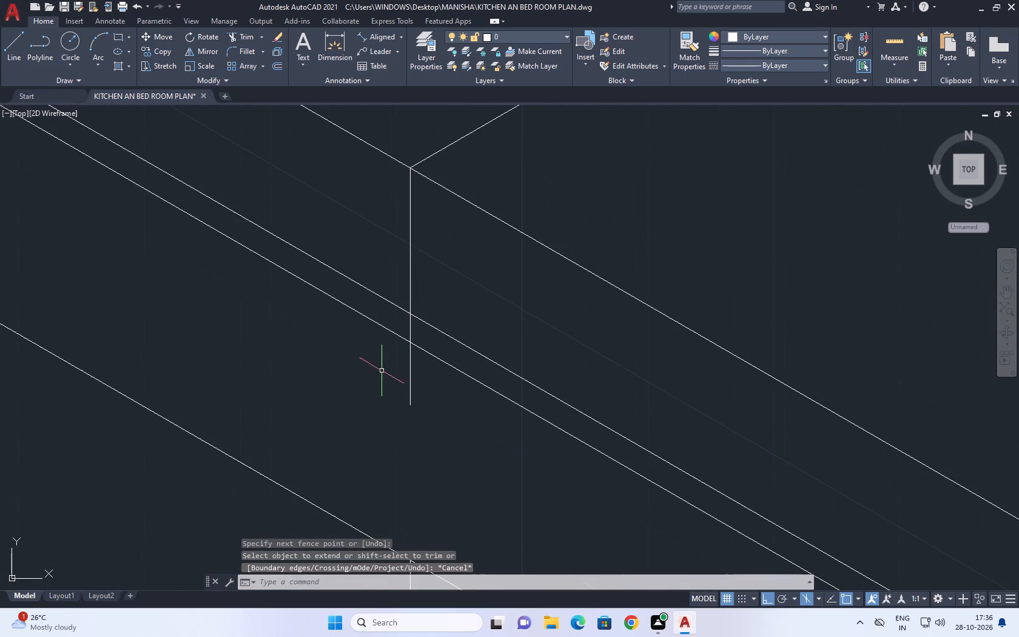
left_click(250, 34)
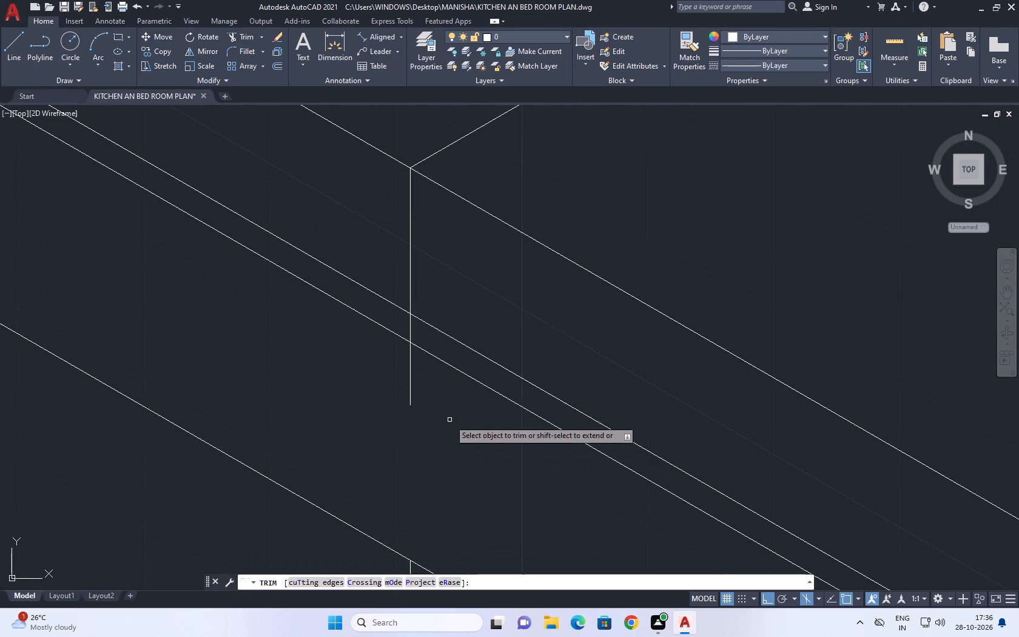
left_click(446, 410)
left_click(364, 363)
left_click(412, 334)
left_click(403, 324)
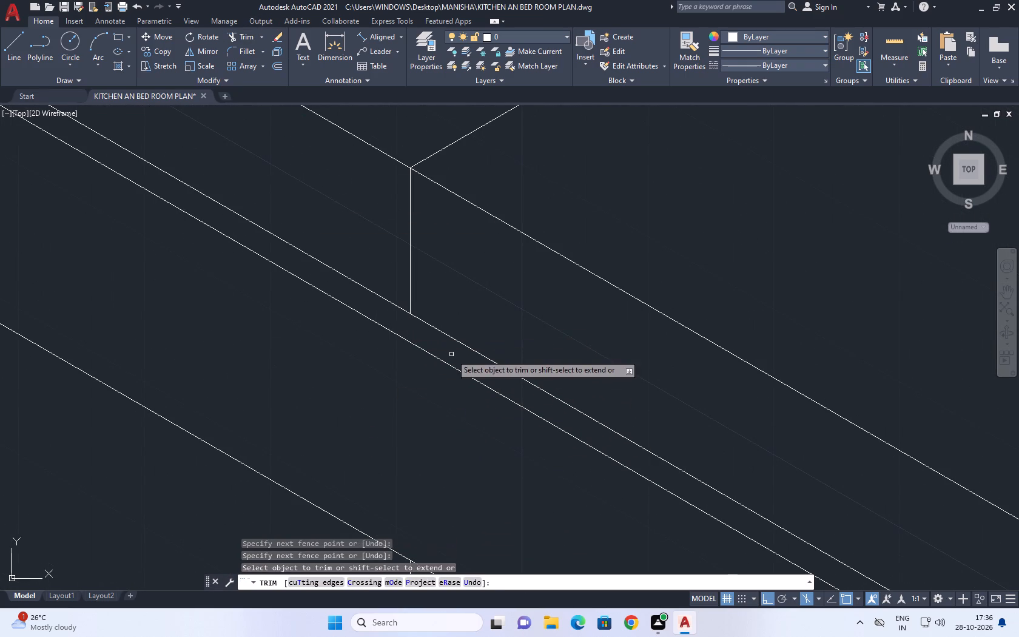
scroll(451, 354, "down", 5)
middle_click_drag(502, 318, 471, 374)
scroll(471, 374, "down", 1)
right_click(577, 357)
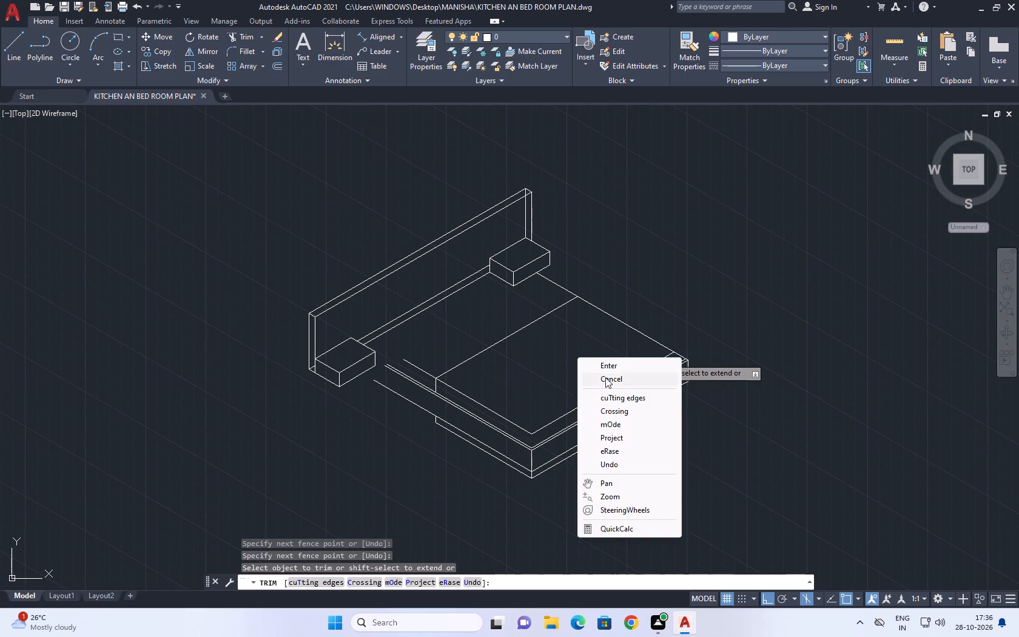
left_click_drag(605, 378, 607, 372)
Extend the four near-side bed lines toward the head end, the mattress outline to the headboard-side line and the others to the near side box.
middle_click_drag(504, 323, 525, 446)
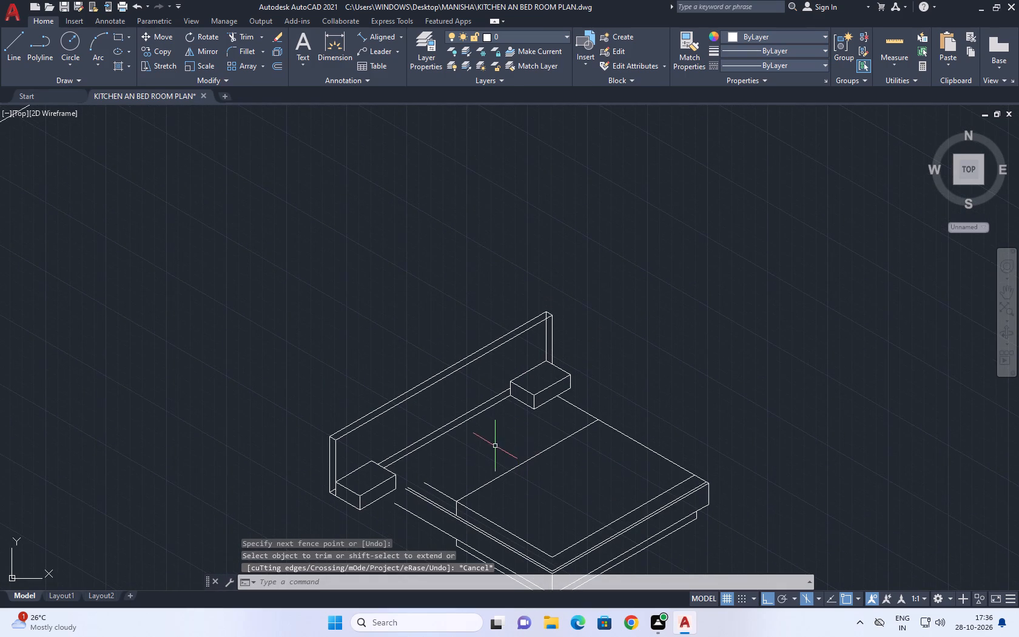
scroll(502, 475, "up", 2)
middle_click_drag(500, 475, 451, 360)
middle_click(451, 360)
scroll(372, 362, "down", 1)
middle_click_drag(316, 371, 315, 373)
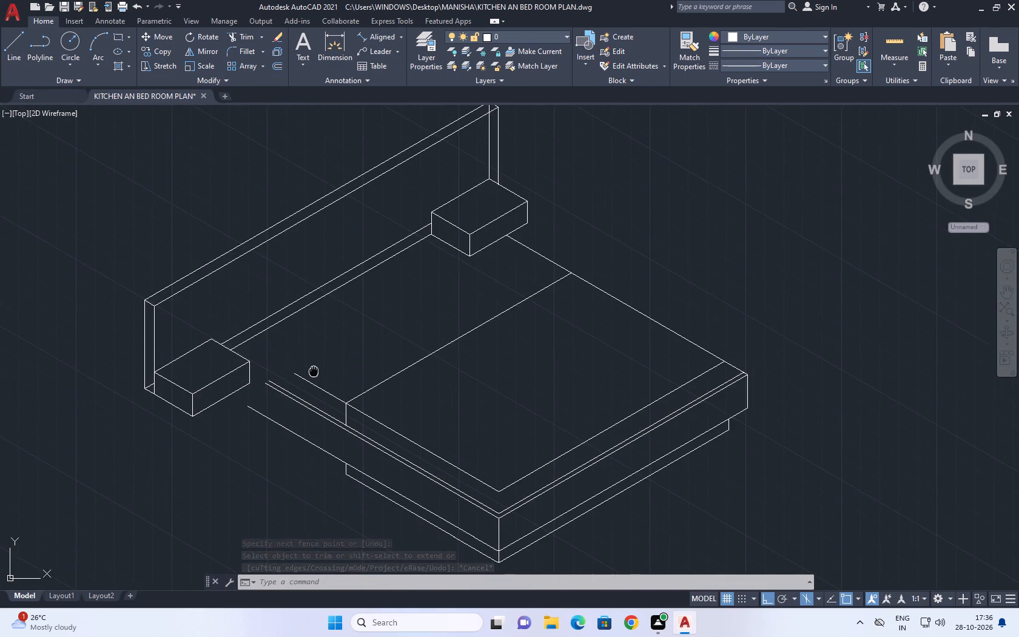
middle_click_drag(315, 373, 400, 414)
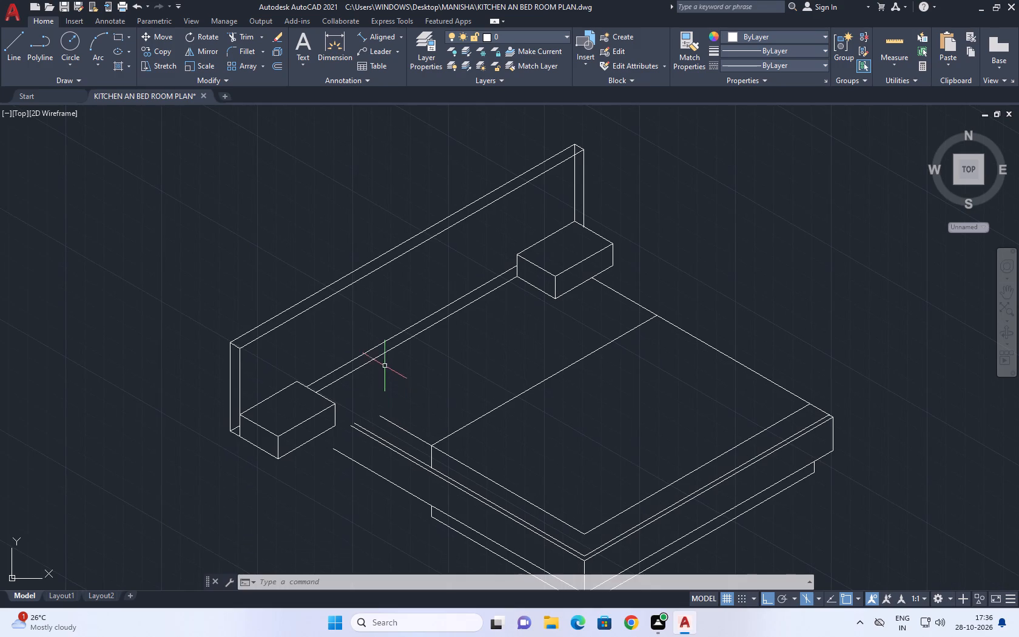
type("EX")
key("space")
left_click_drag(376, 465, 383, 447)
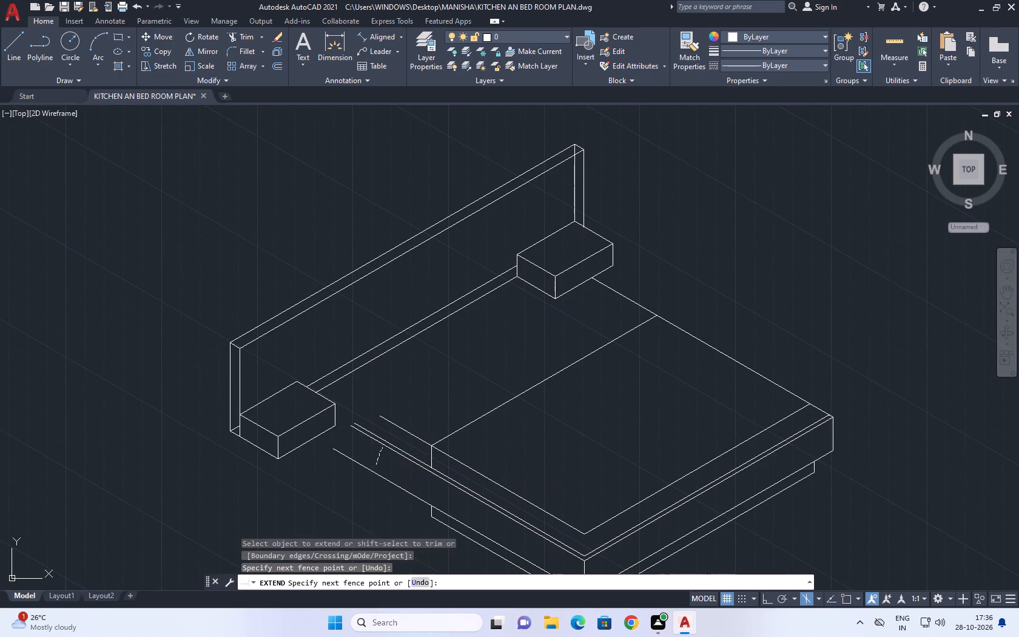
left_click_drag(409, 405, 405, 412)
left_click(367, 447)
left_click(365, 459)
left_click(357, 473)
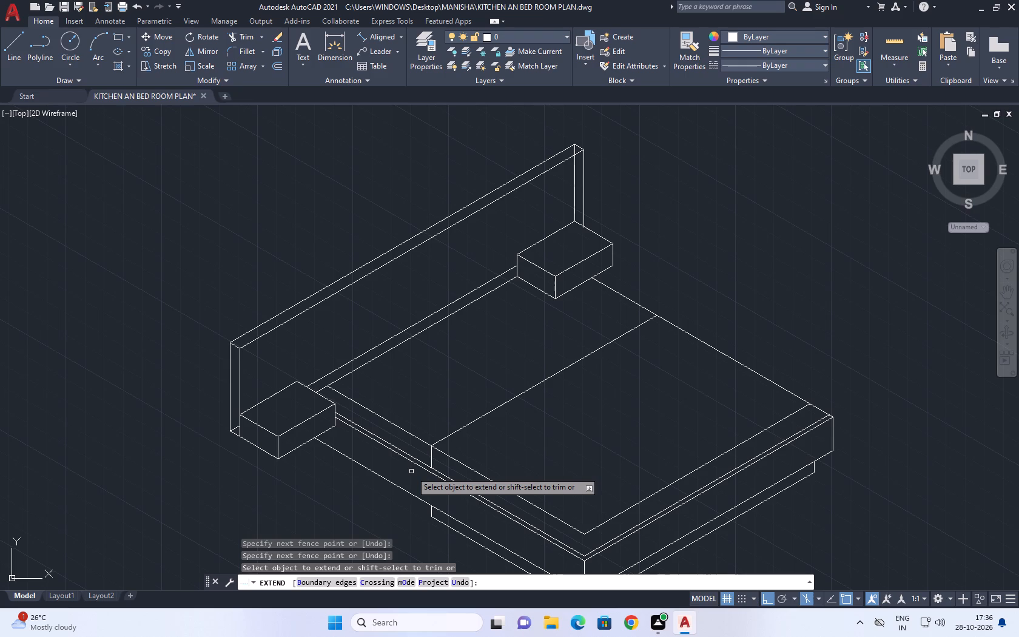
scroll(757, 342, "down", 1)
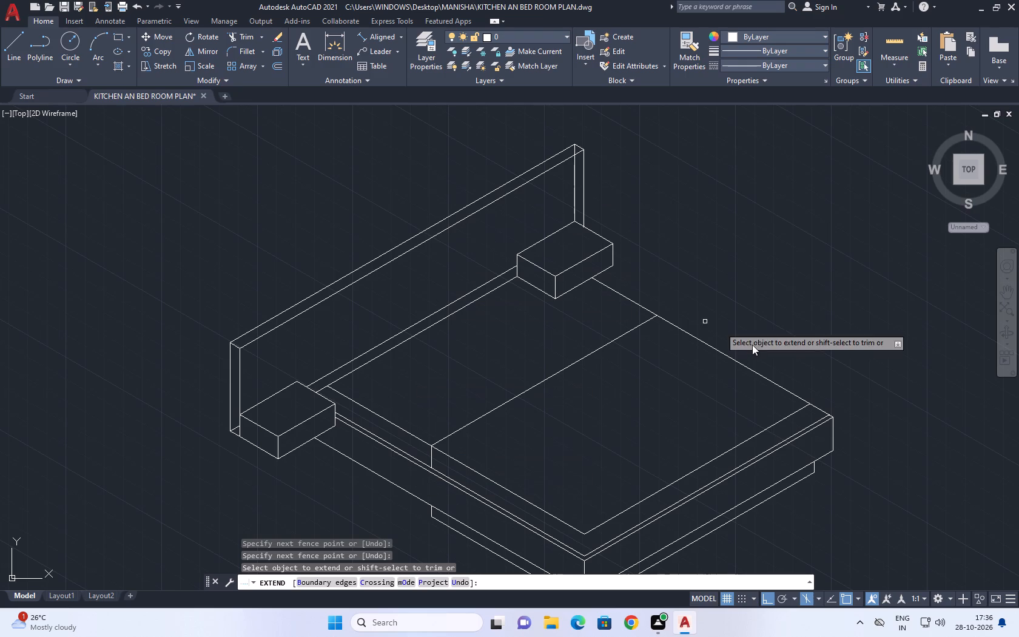
key("space")
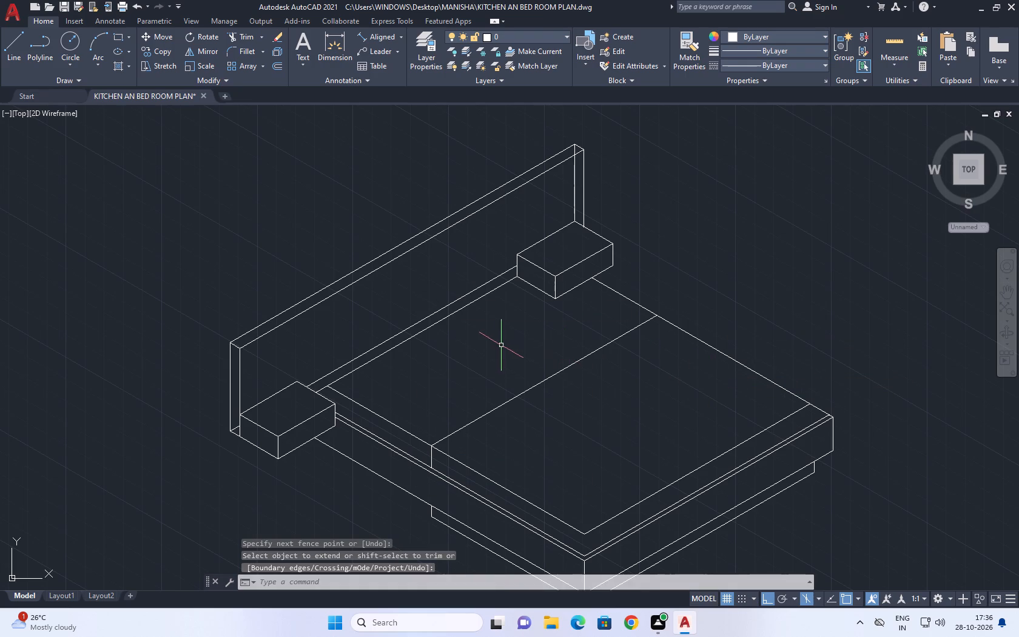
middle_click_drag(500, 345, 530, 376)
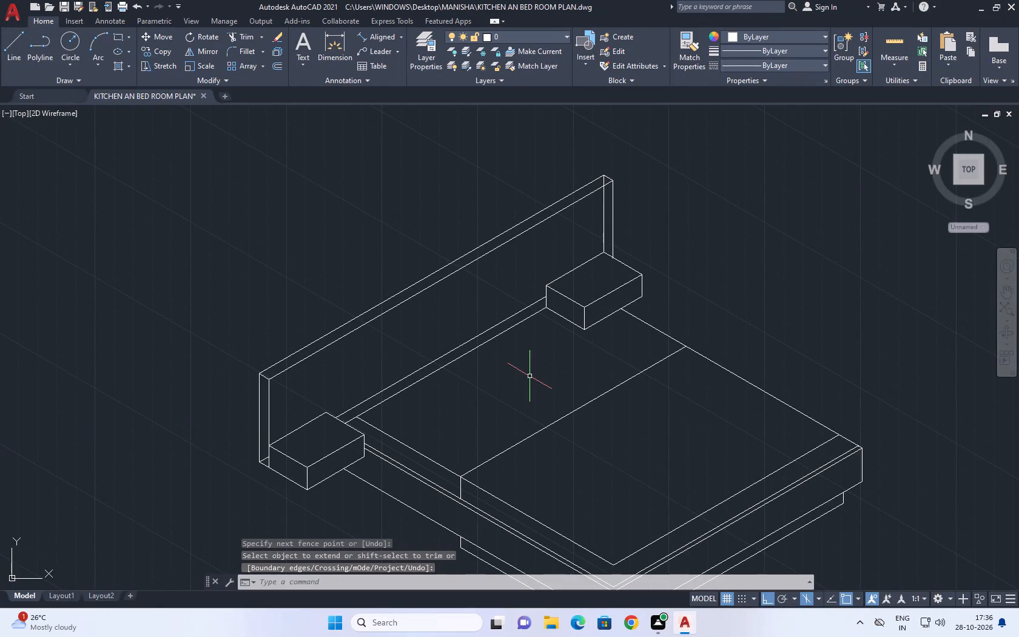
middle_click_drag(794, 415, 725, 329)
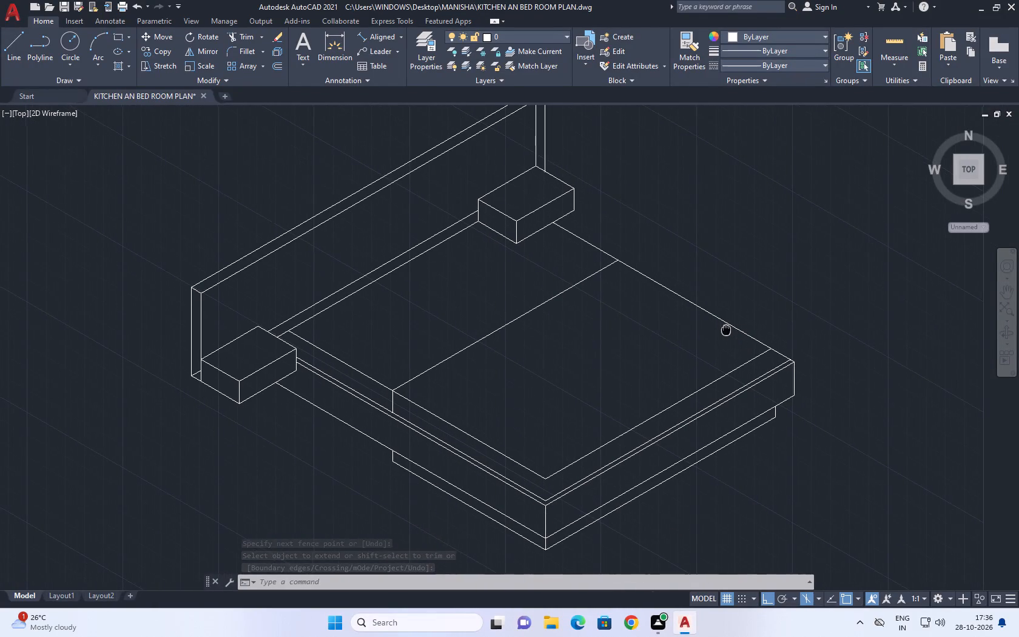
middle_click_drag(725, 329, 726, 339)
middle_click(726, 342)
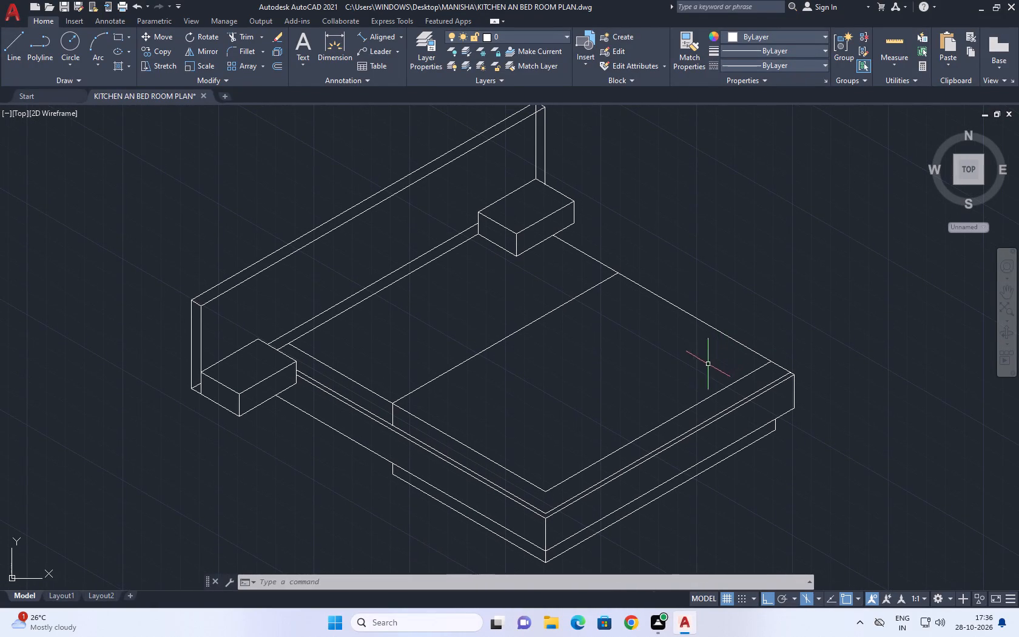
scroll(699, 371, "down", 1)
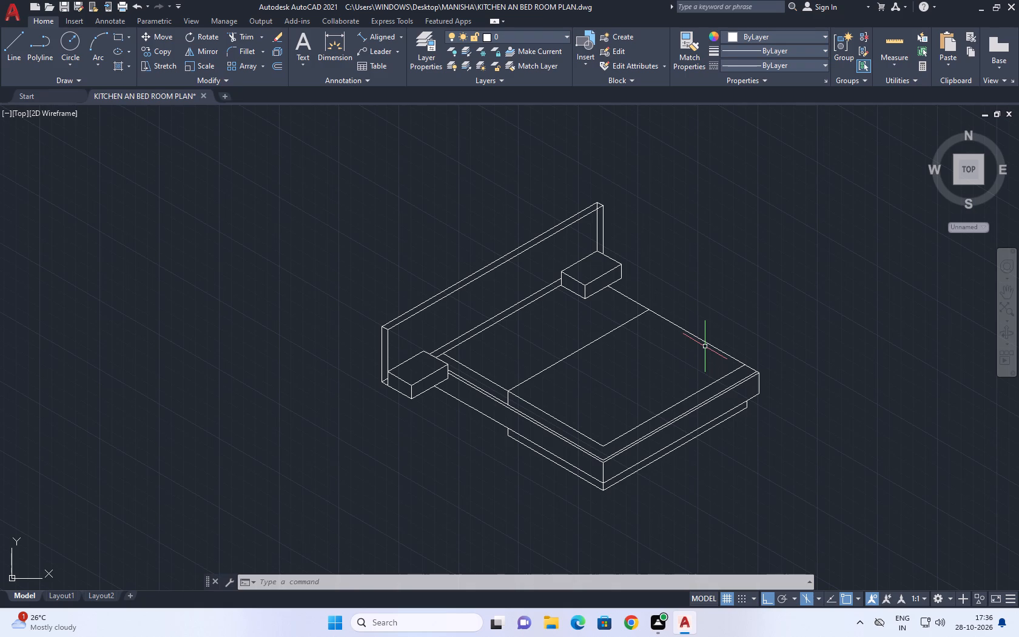
Erase the two parallel lines that run along the headboard between the two side boxes.
middle_click_drag(761, 388, 744, 363)
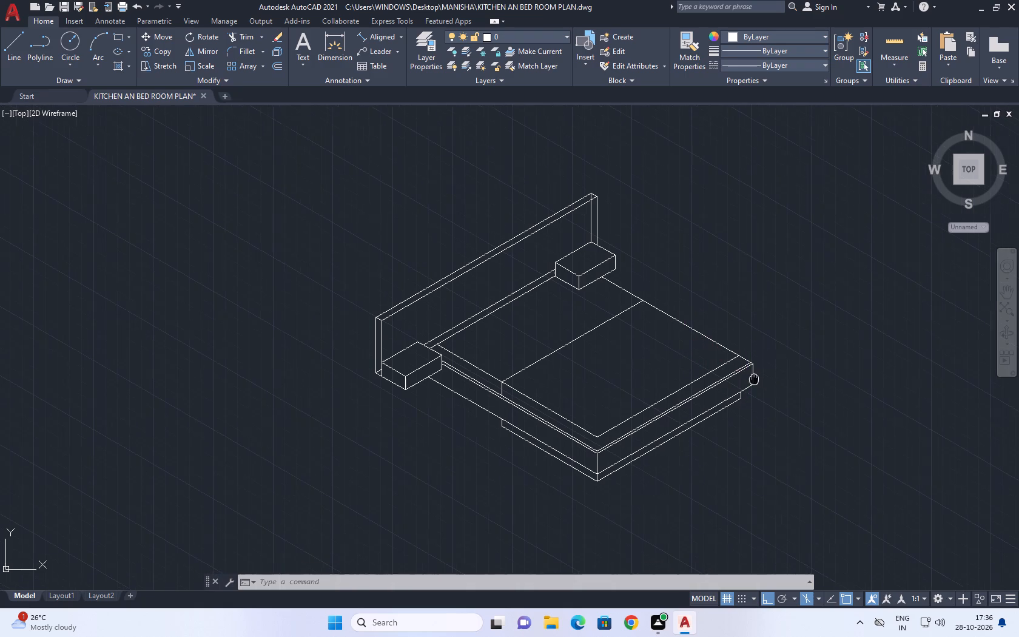
middle_click_drag(744, 363, 698, 345)
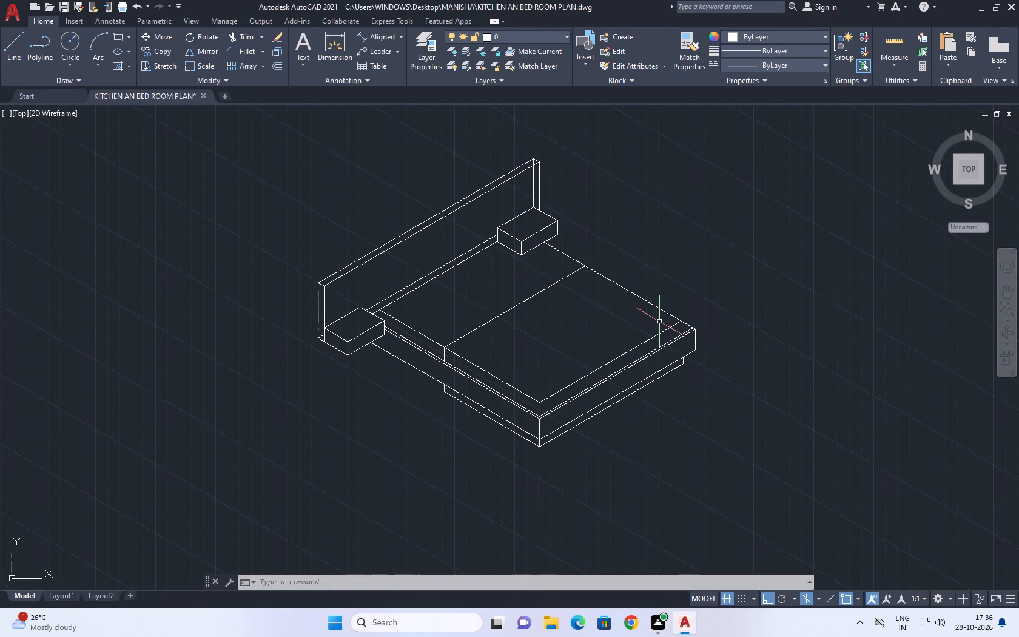
middle_click_drag(660, 322, 640, 340)
scroll(657, 329, "down", 1)
scroll(567, 360, "up", 2)
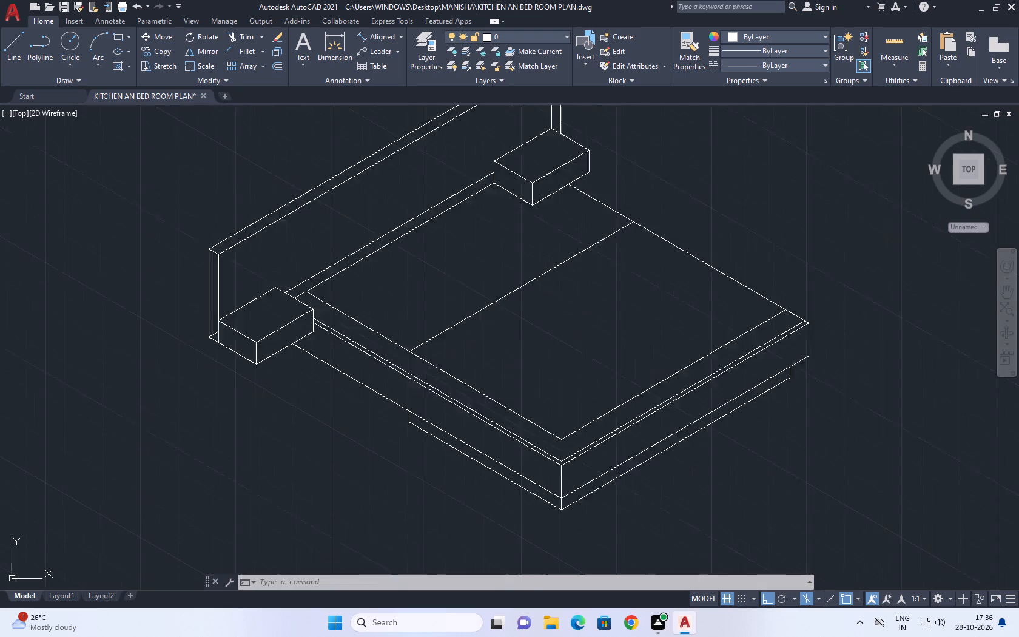
scroll(565, 361, "up", 1)
middle_click_drag(642, 346, 633, 371)
scroll(633, 371, "down", 1)
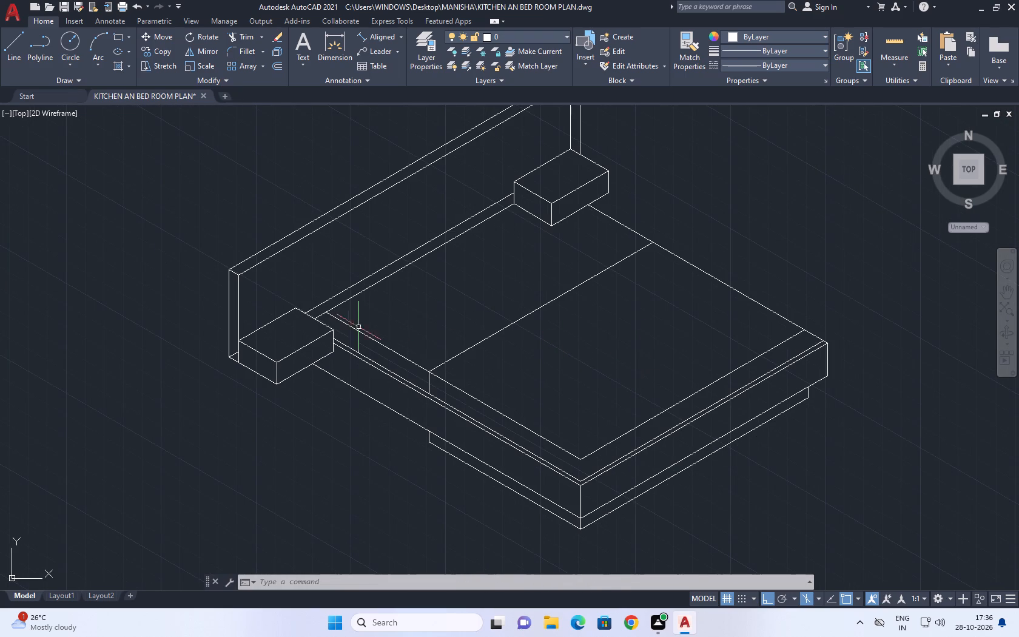
scroll(358, 327, "up", 1)
middle_click_drag(358, 328, 362, 342)
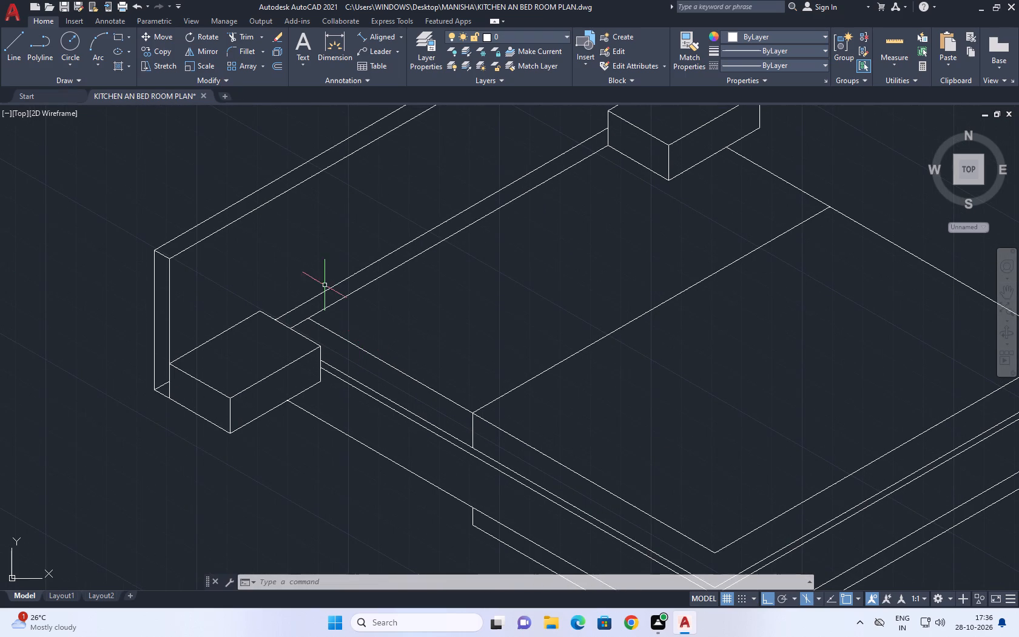
middle_click_drag(331, 287, 345, 377)
left_click(460, 358)
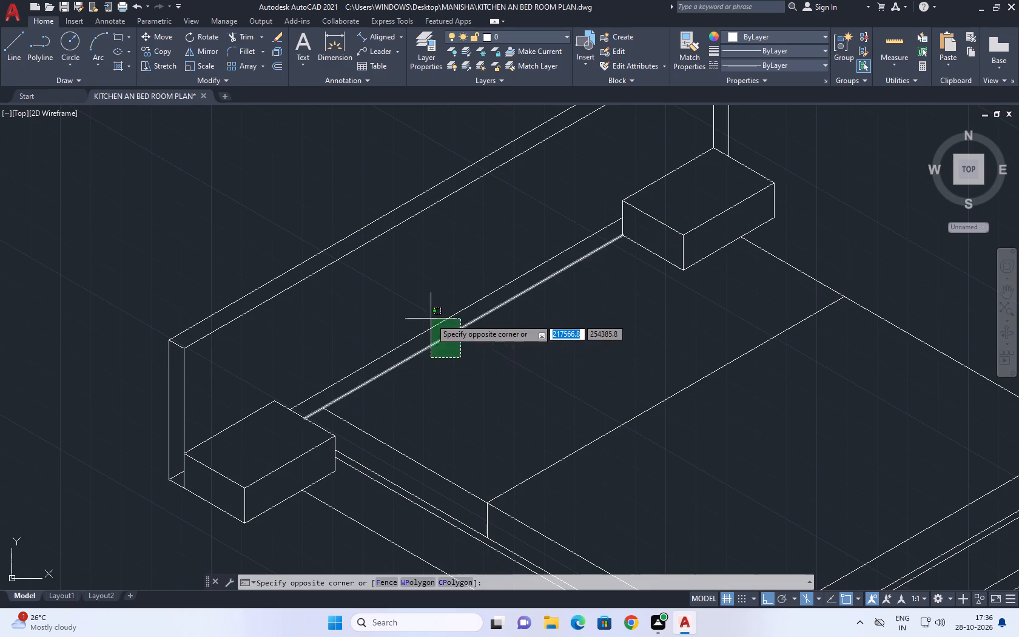
left_click(422, 311)
key("Delete")
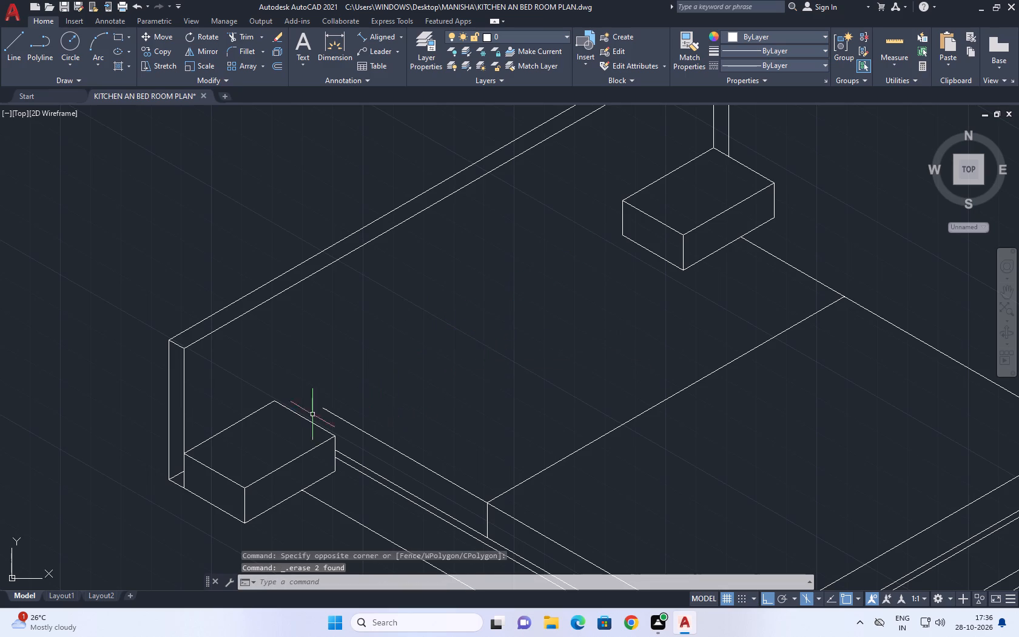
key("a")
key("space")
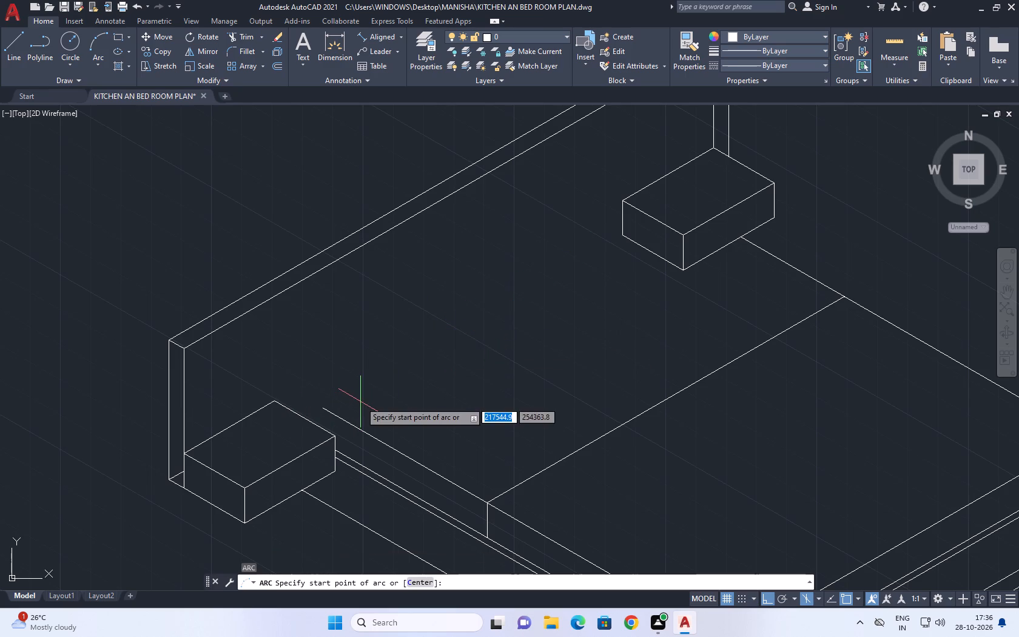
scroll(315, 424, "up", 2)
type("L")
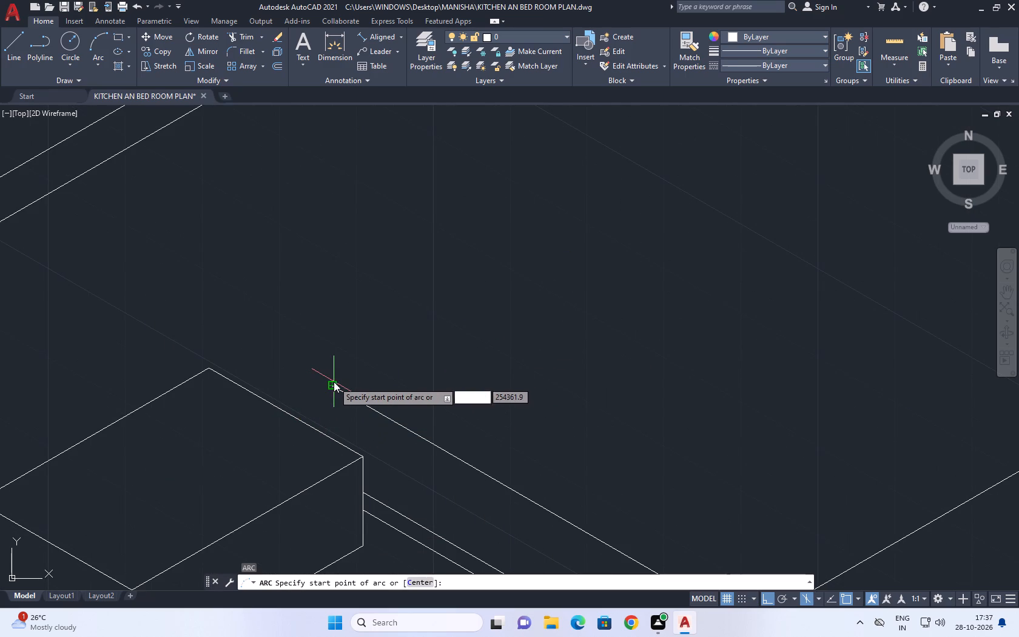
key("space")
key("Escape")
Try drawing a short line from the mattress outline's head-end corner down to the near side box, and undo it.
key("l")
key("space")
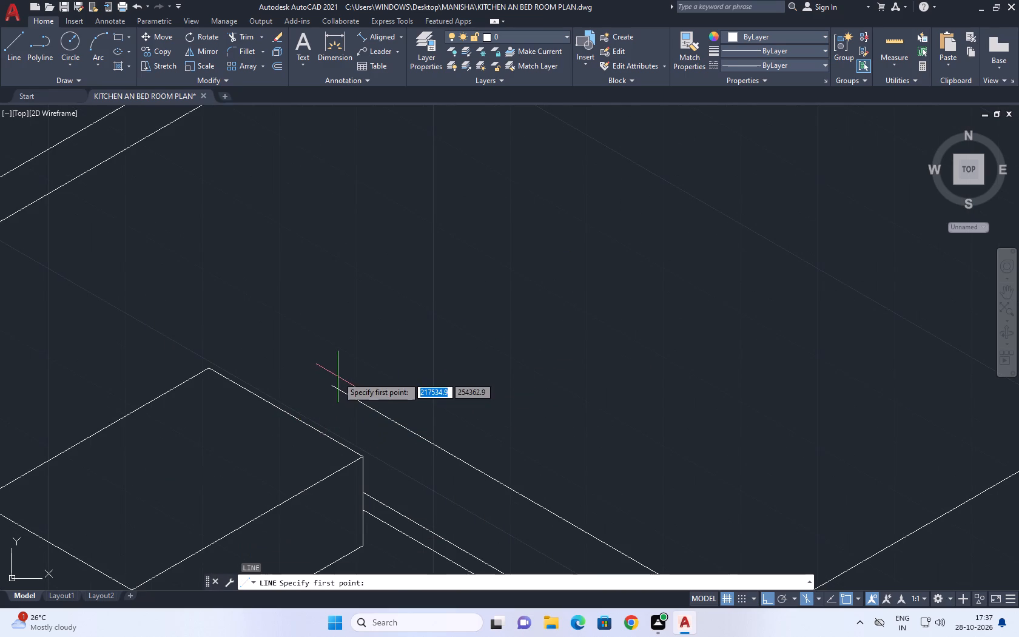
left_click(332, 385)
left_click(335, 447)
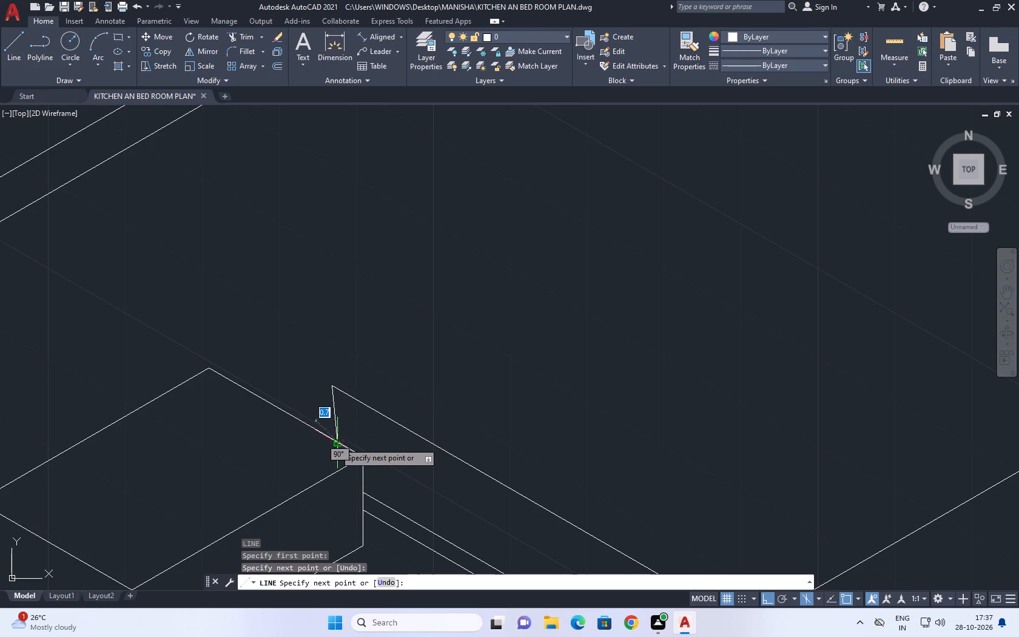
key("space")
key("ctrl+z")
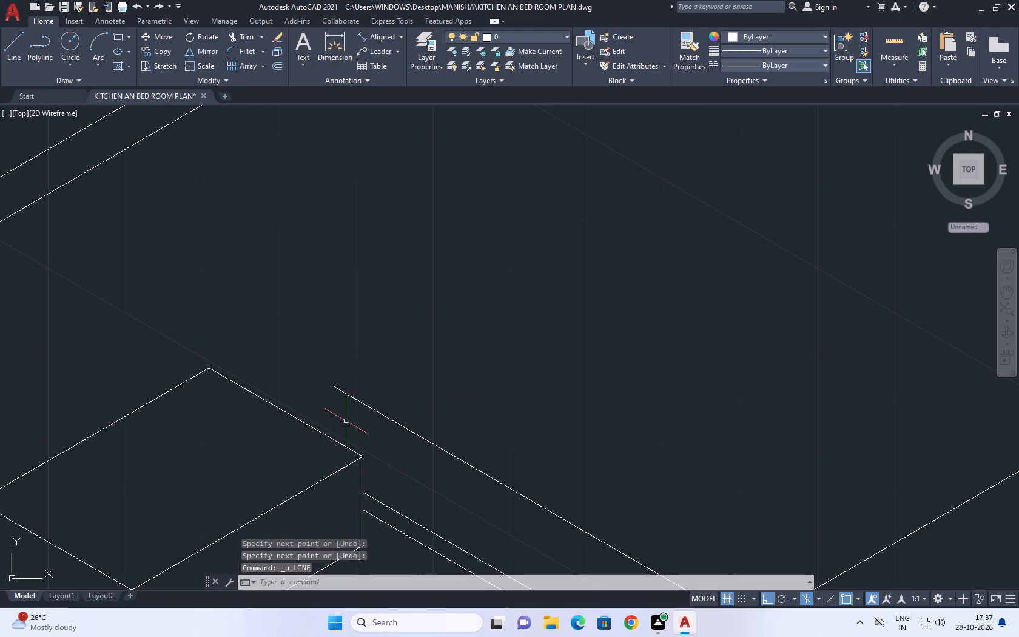
Draw a vertical line down from the mattress outline's head-end corner, crossing the top of the near side box.
key("l")
key("space")
left_click(330, 385)
middle_click_drag(335, 440, 334, 440)
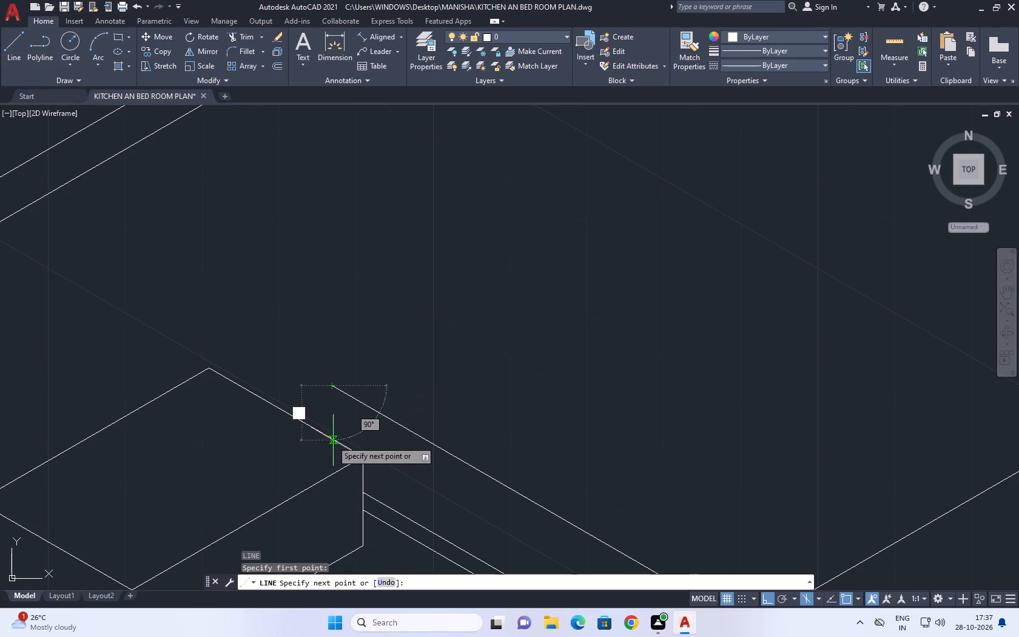
middle_click_drag(334, 440, 351, 342)
scroll(354, 314, "up", 1)
left_click(331, 462)
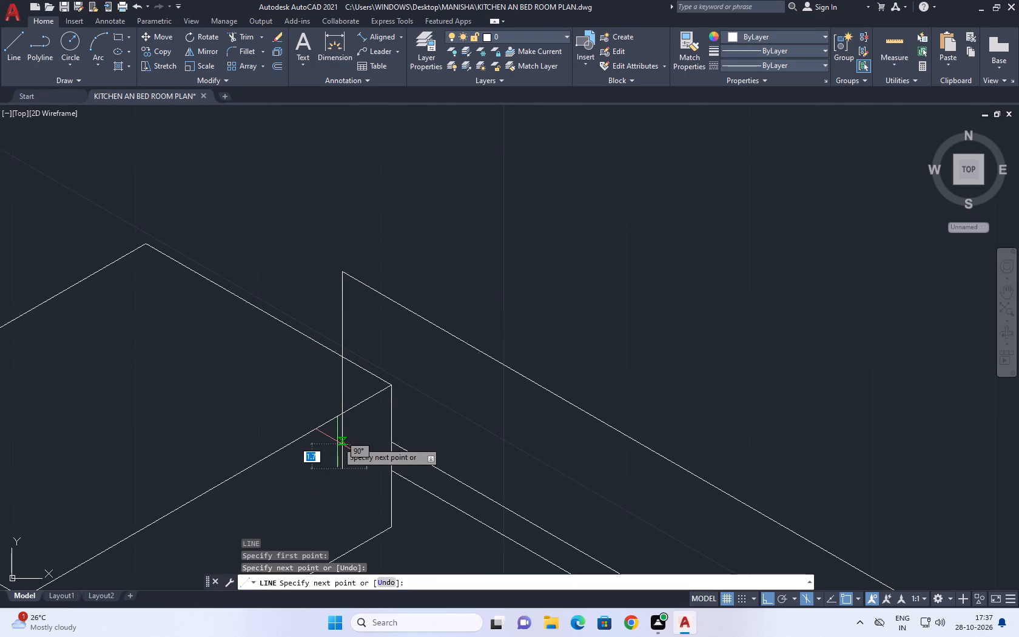
type("TR")
key("space")
key("Escape")
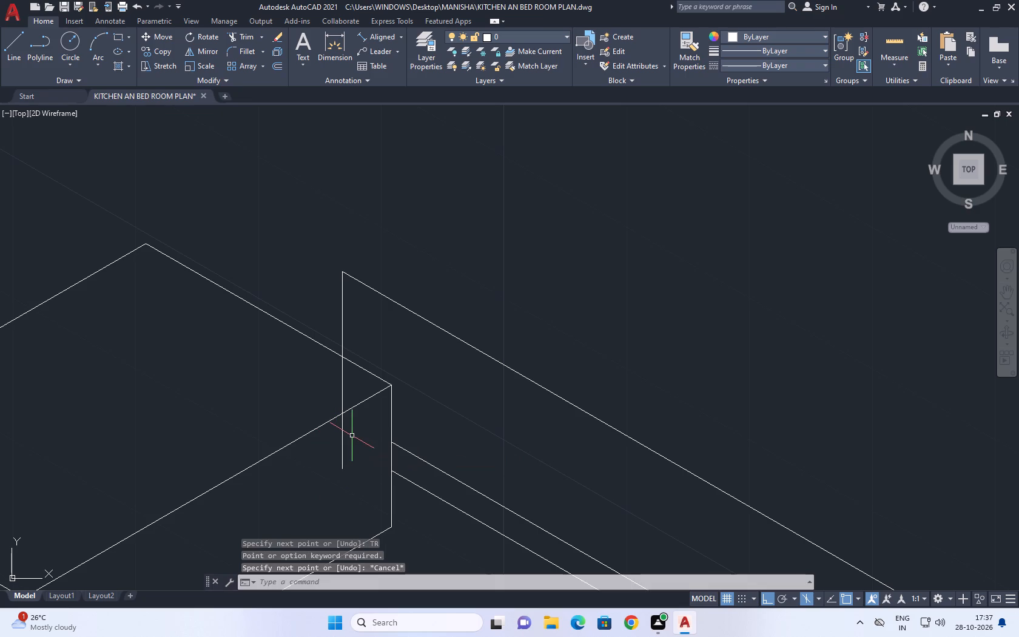
Trim the new vertical line where it crosses the near side box, back to the box's upper edge.
type("TR")
key("space")
left_click_drag(352, 436, 345, 436)
left_click(308, 458)
left_click(338, 391)
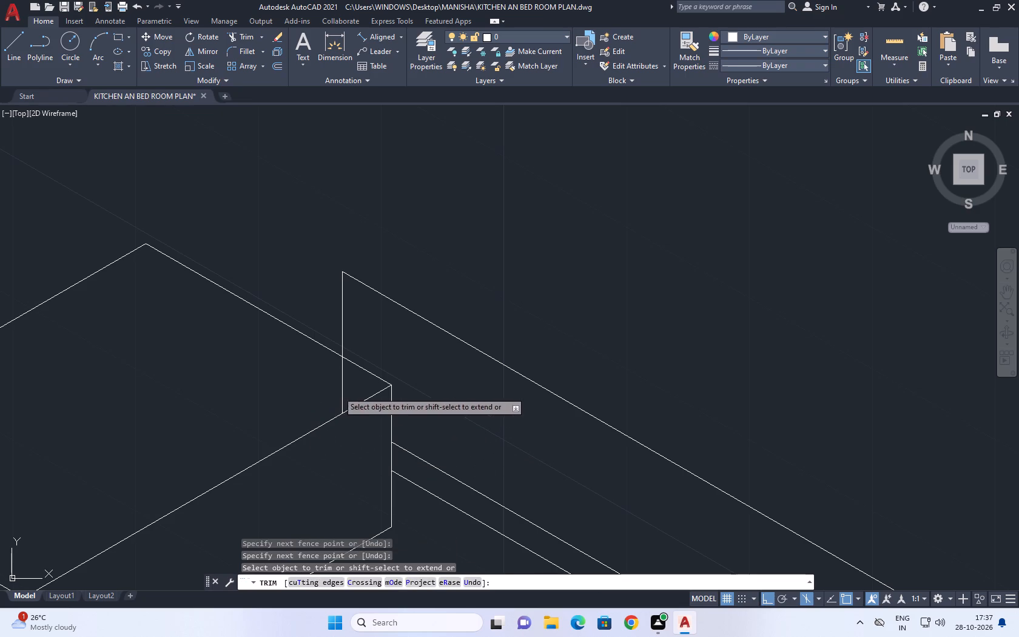
left_click(356, 388)
key("Escape")
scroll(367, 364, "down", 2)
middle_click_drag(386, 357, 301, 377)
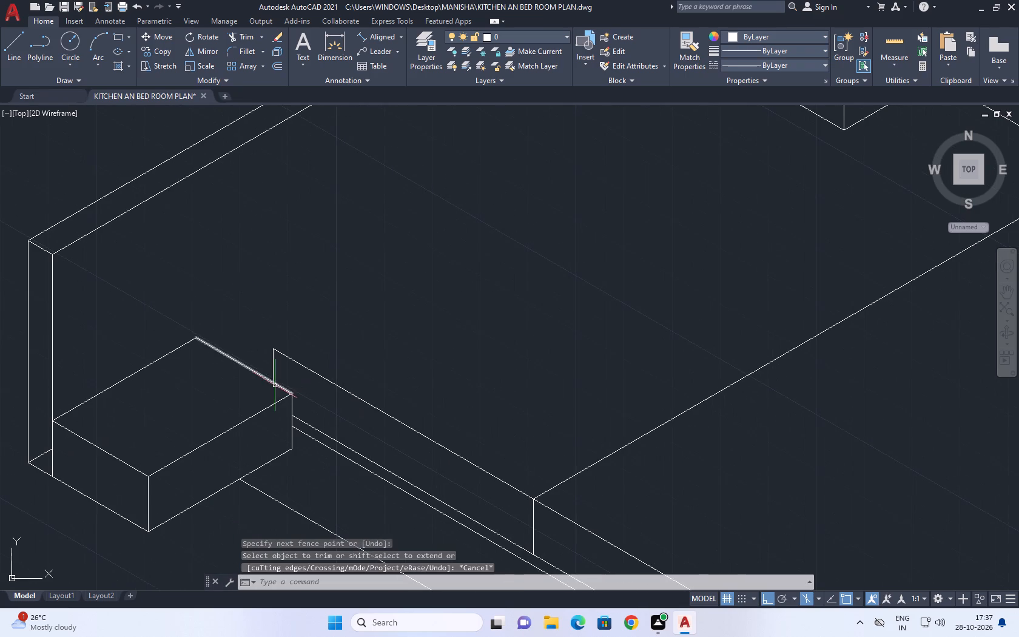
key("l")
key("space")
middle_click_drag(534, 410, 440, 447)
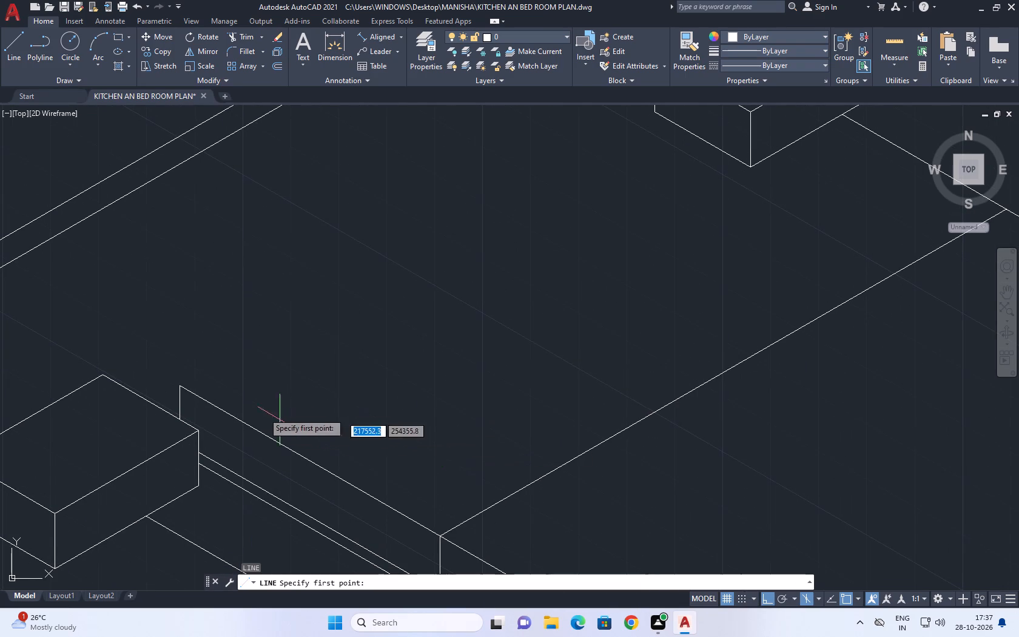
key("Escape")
With Ortho off, draw a three-point arc from the mattress's near head-end corner, curving upward over the head area.
type("A")
key("space")
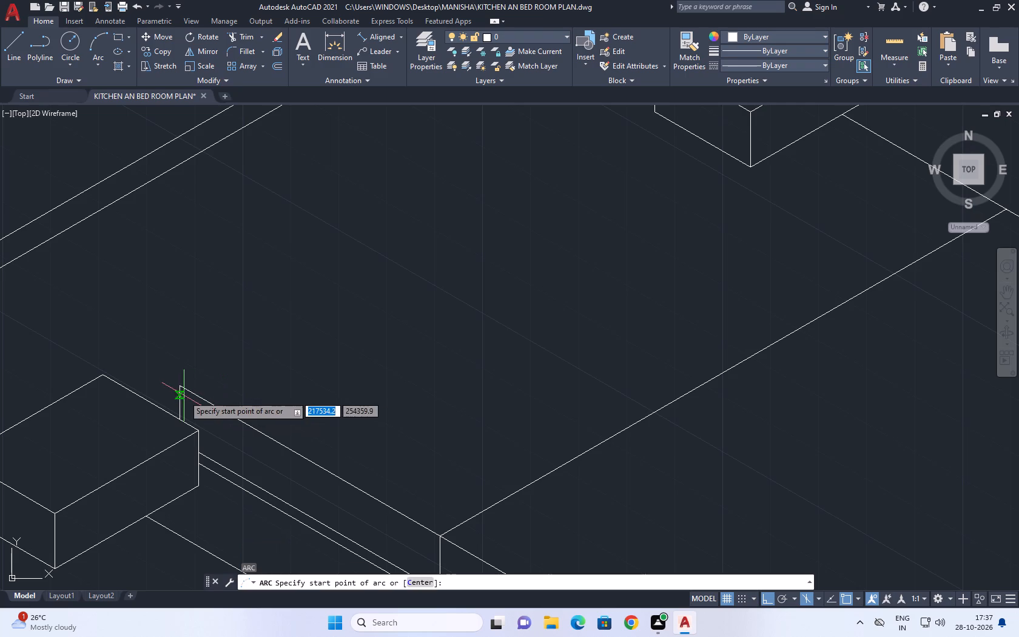
left_click(183, 384)
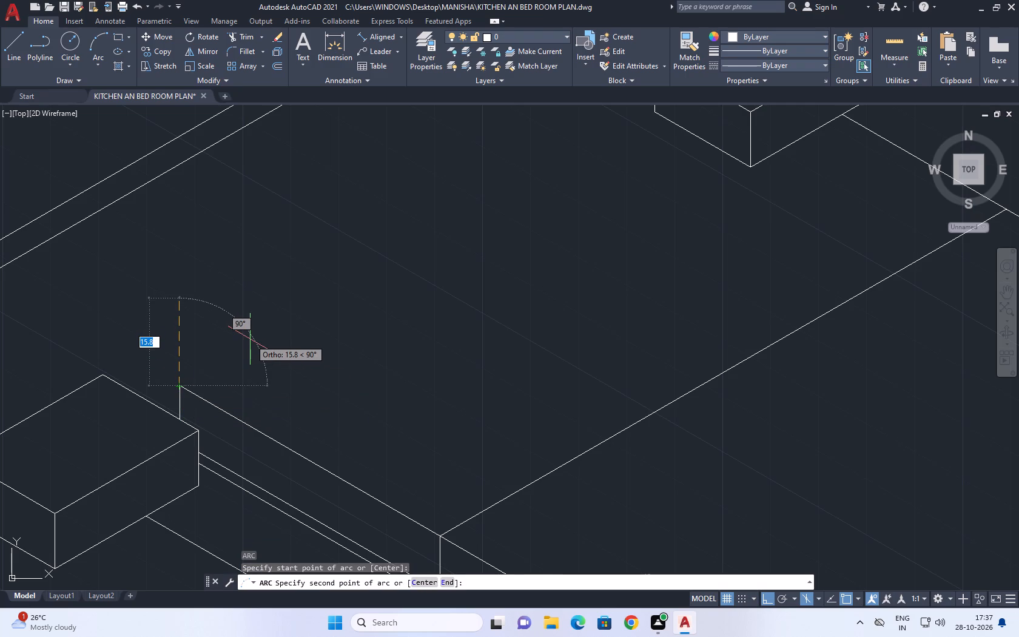
key("F8")
left_click(228, 337)
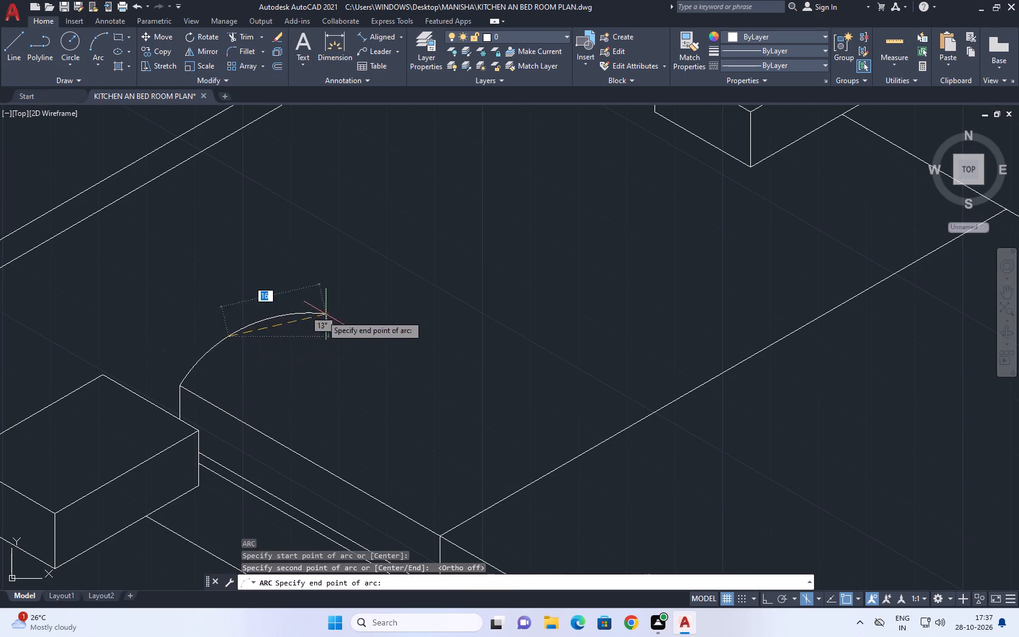
left_click(341, 305)
Flatten the new arc by stretching its midpoint closer to the mattress, leaving both ends in place.
scroll(250, 293, "down", 2)
middle_click_drag(279, 300, 322, 348)
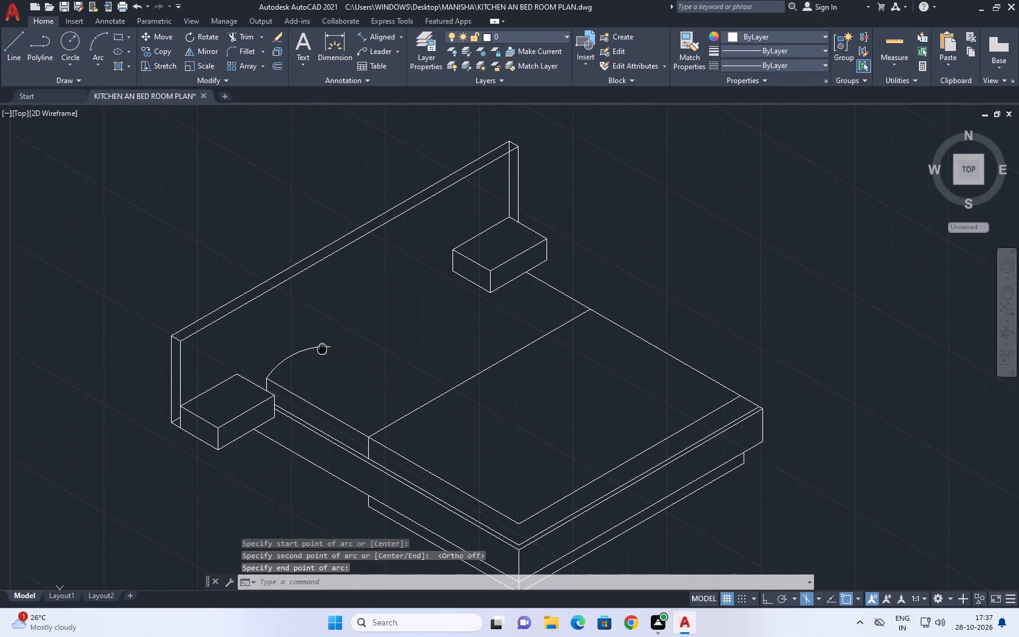
middle_click_drag(322, 348, 327, 329)
middle_click(327, 328)
scroll(298, 332, "up", 4)
left_click_drag(326, 348, 312, 332)
left_click_drag(257, 284, 262, 303)
left_click(299, 347)
left_click(315, 362)
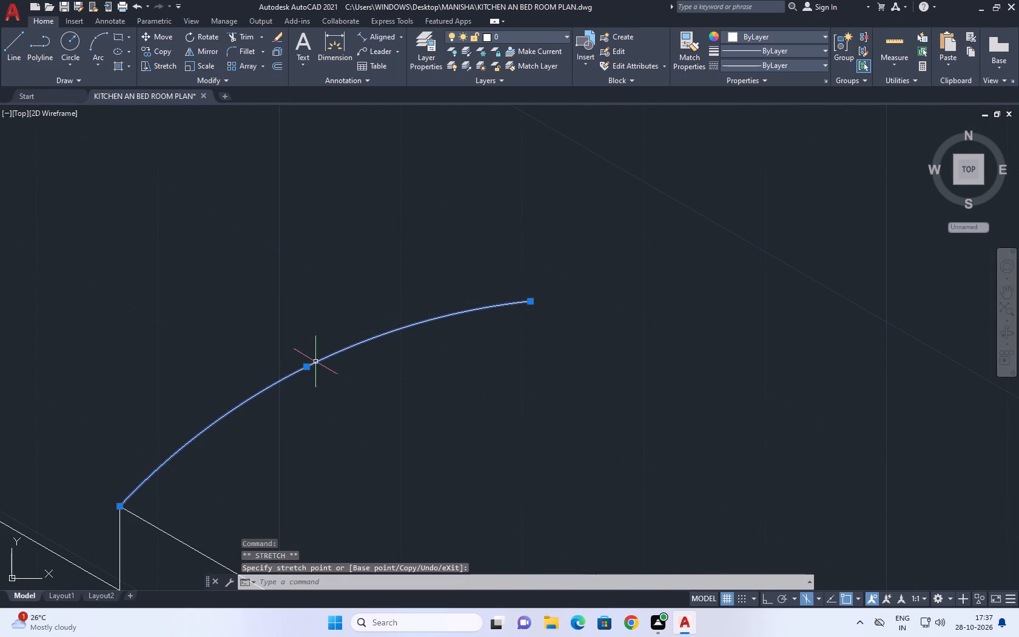
key("Escape")
scroll(352, 345, "down", 3)
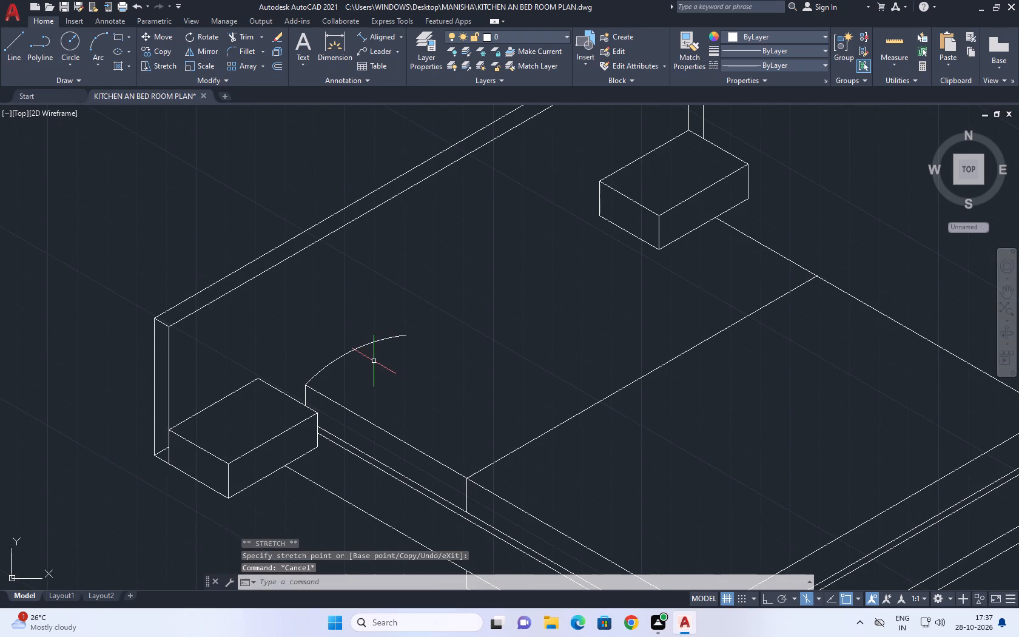
Draw a wavy spline from above the arc, down across it near its free end, as the near end of a pillow.
key("s")
key("p")
key("l")
key("space")
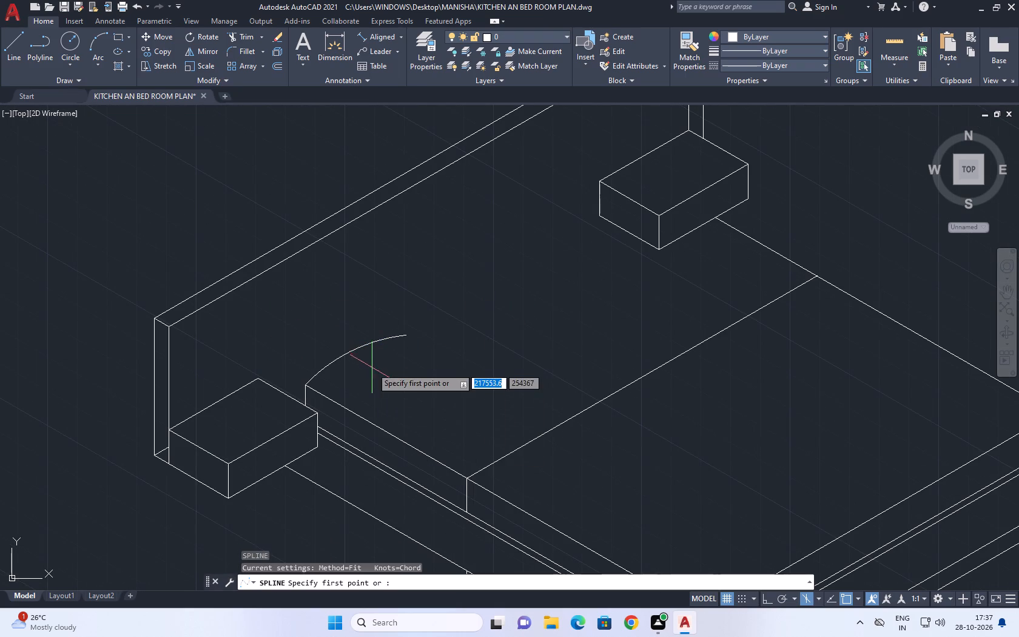
scroll(374, 334, "up", 2)
left_click(334, 305)
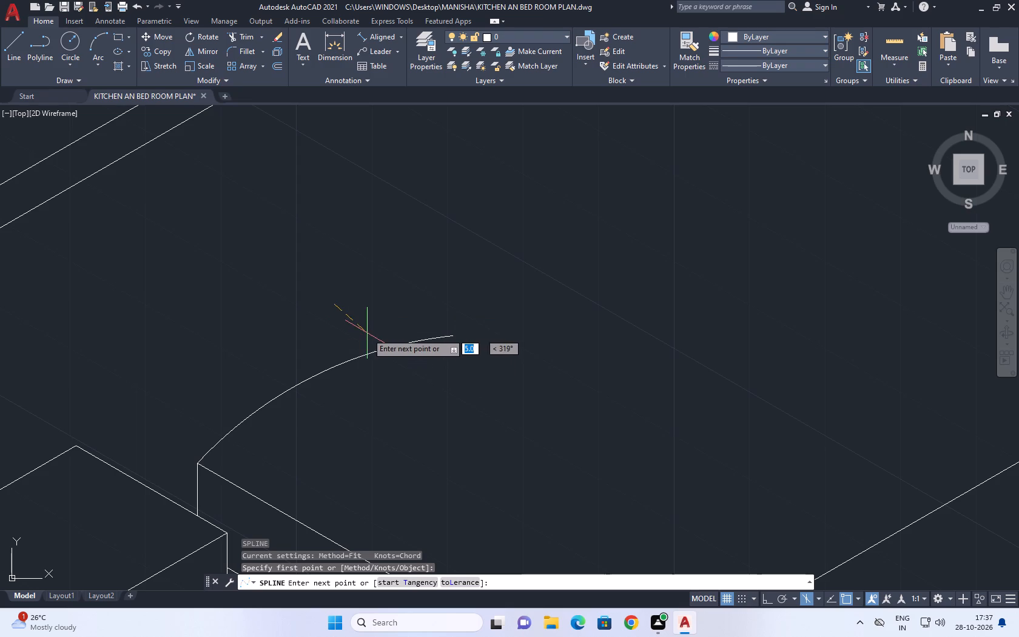
left_click(368, 323)
left_click(380, 328)
left_click(395, 346)
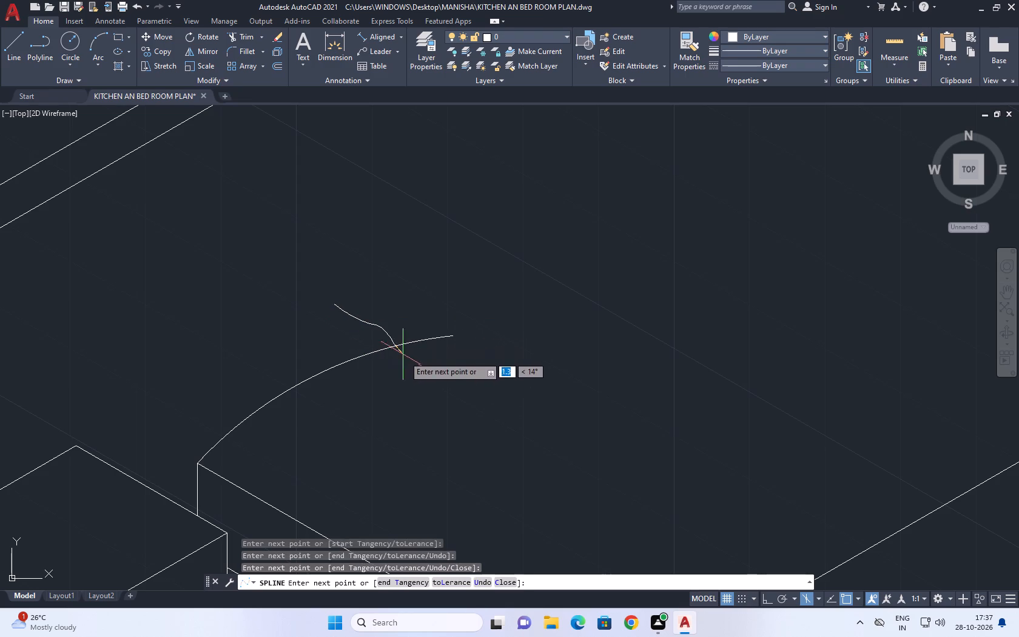
left_click(405, 357)
left_click(407, 377)
left_click(415, 401)
left_click(415, 416)
key("space")
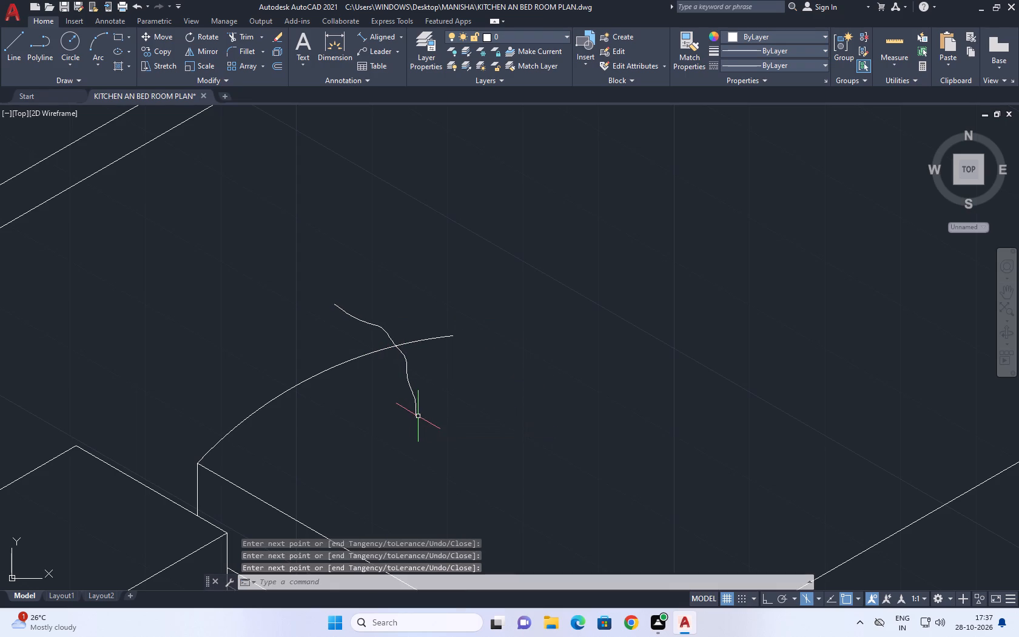
Draw a long wavy spline from the first spline's lower end, roughly parallel to the headboard toward the far side box.
key("space")
left_click(416, 414)
left_click(439, 393)
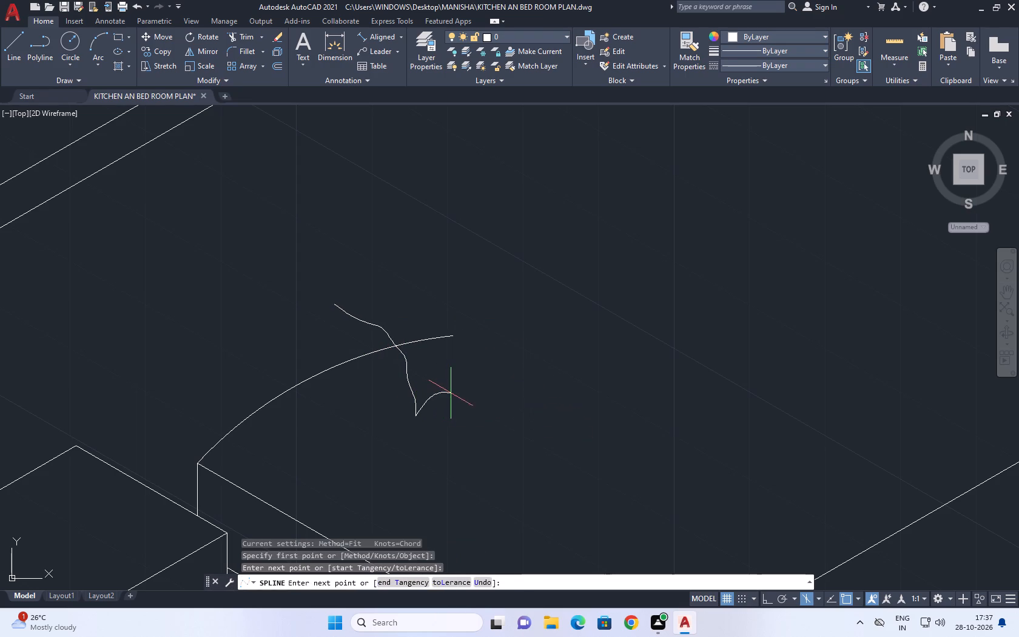
left_click(451, 393)
left_click(462, 382)
left_click(499, 369)
left_click(539, 339)
scroll(591, 299, "down", 2)
middle_click_drag(607, 279, 600, 283)
scroll(606, 279, "down", 1)
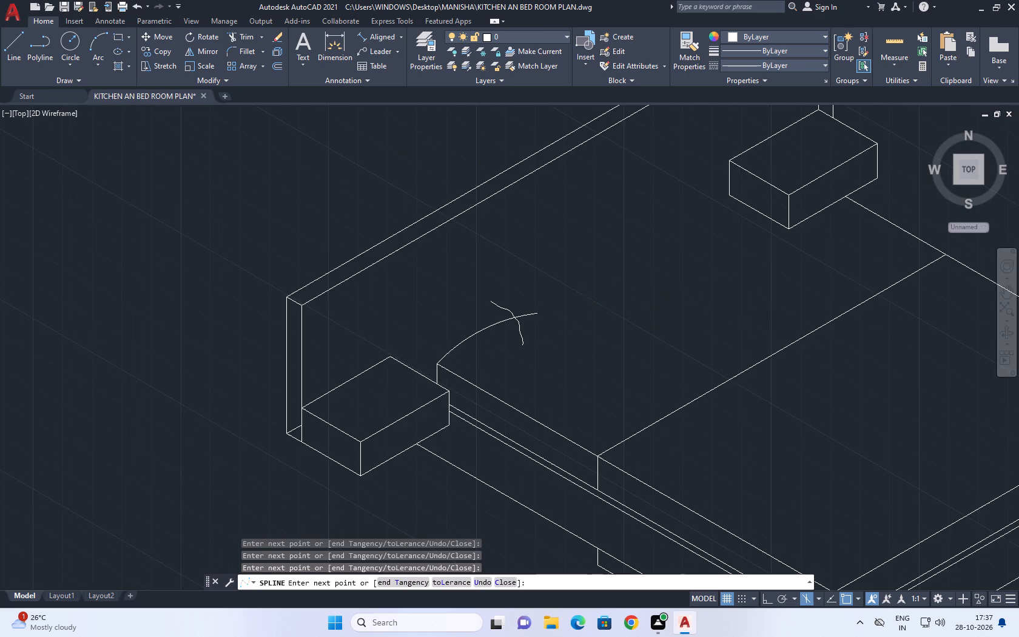
middle_click_drag(600, 283, 544, 321)
scroll(542, 332, "up", 1)
left_click(550, 332)
left_click(558, 327)
left_click(568, 322)
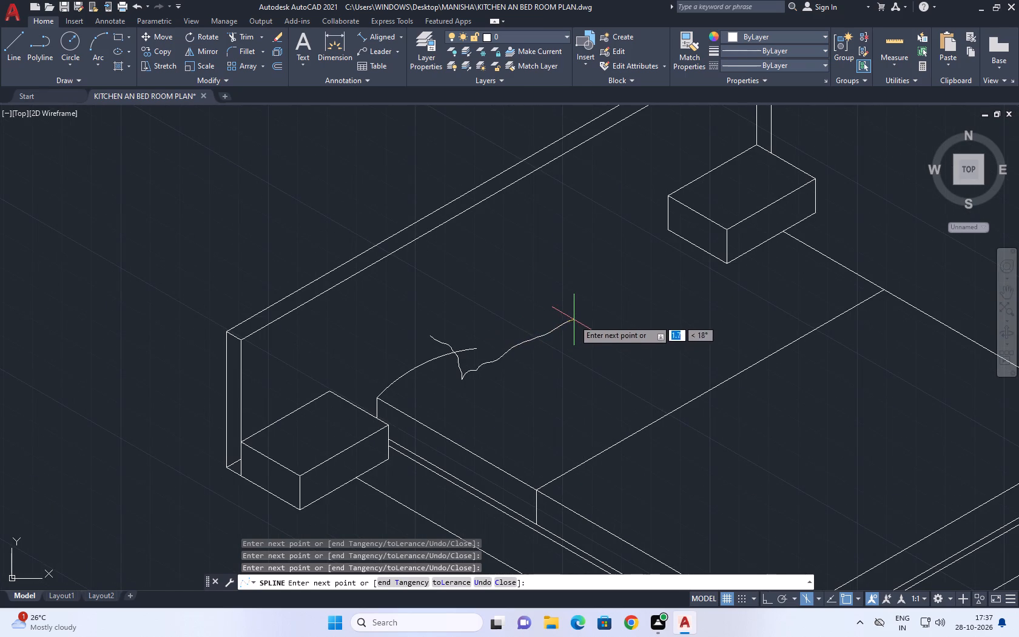
left_click(580, 317)
left_click(590, 311)
key("space")
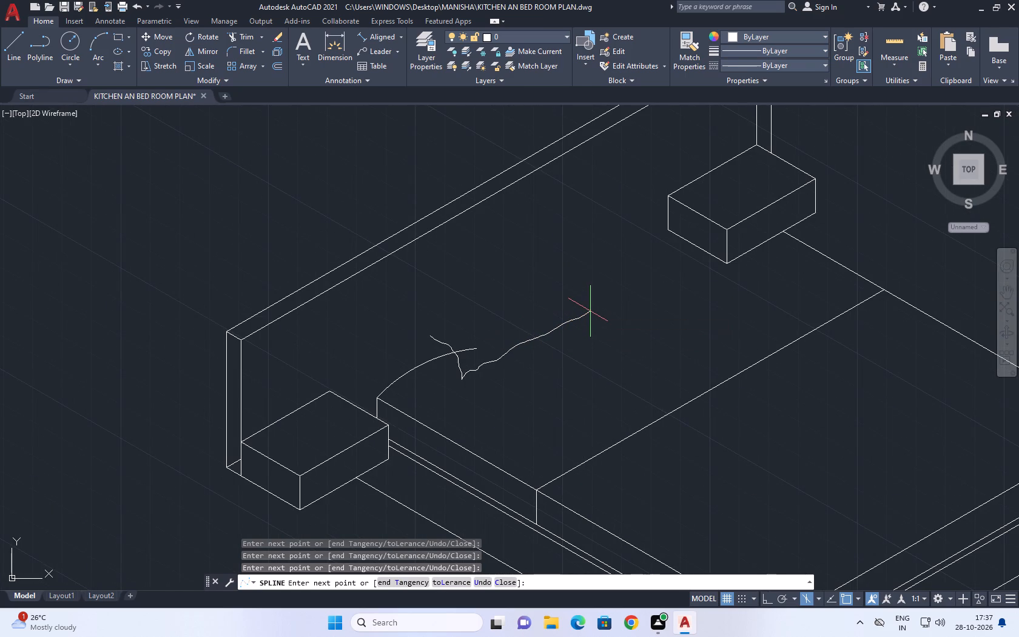
Draw a wavy spline from the long spline's far end back up toward the headboard, forming the pillow's far end.
key("space")
left_click(591, 311)
left_click(585, 307)
left_click(571, 297)
left_click(569, 289)
left_click(565, 282)
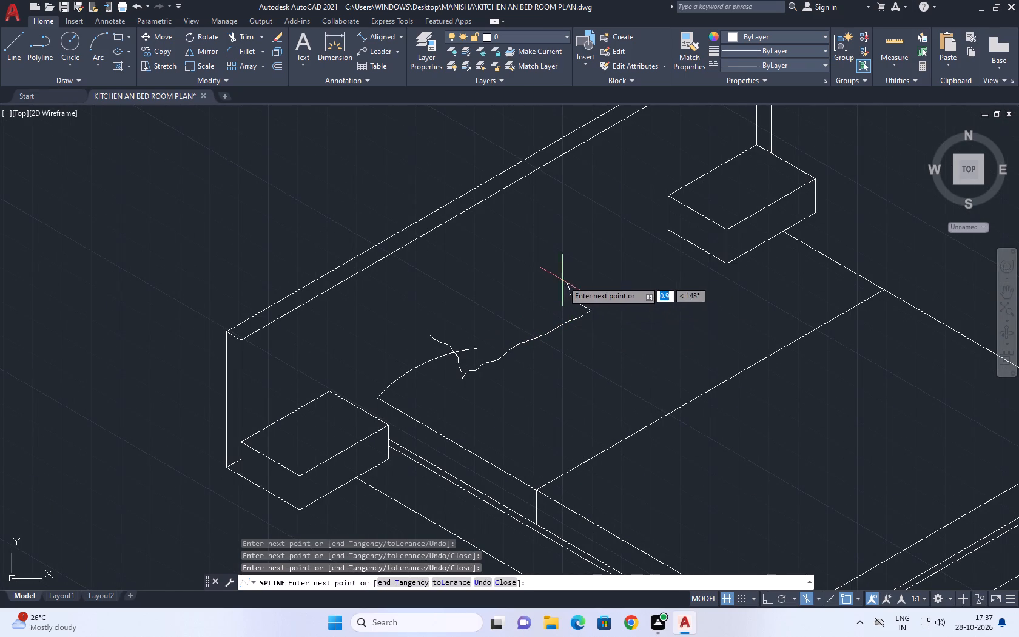
left_click(560, 278)
left_click(556, 275)
left_click(554, 270)
left_click(551, 251)
left_click(550, 240)
key("space")
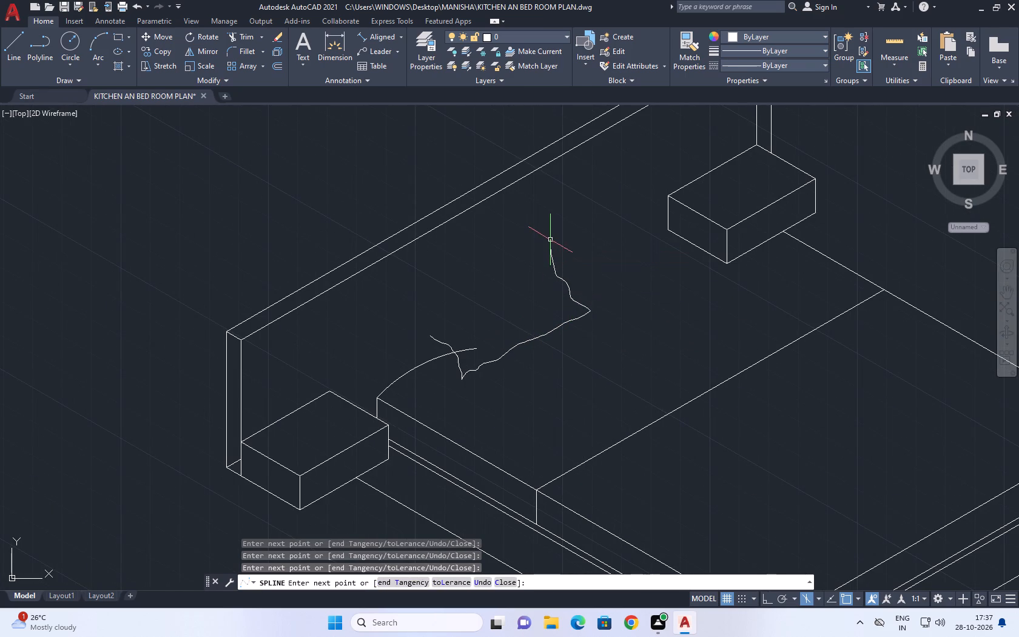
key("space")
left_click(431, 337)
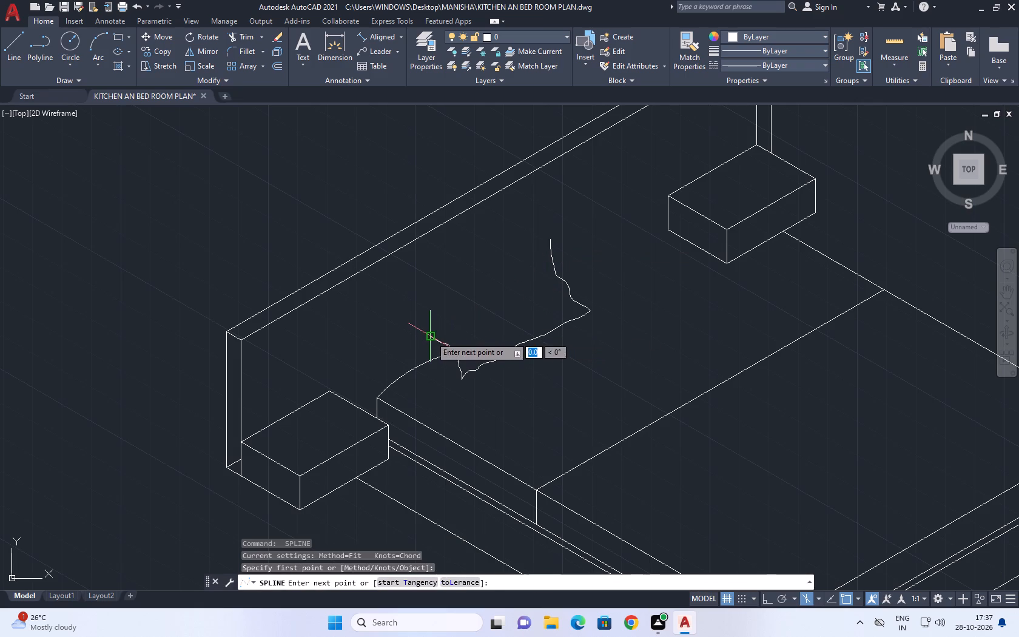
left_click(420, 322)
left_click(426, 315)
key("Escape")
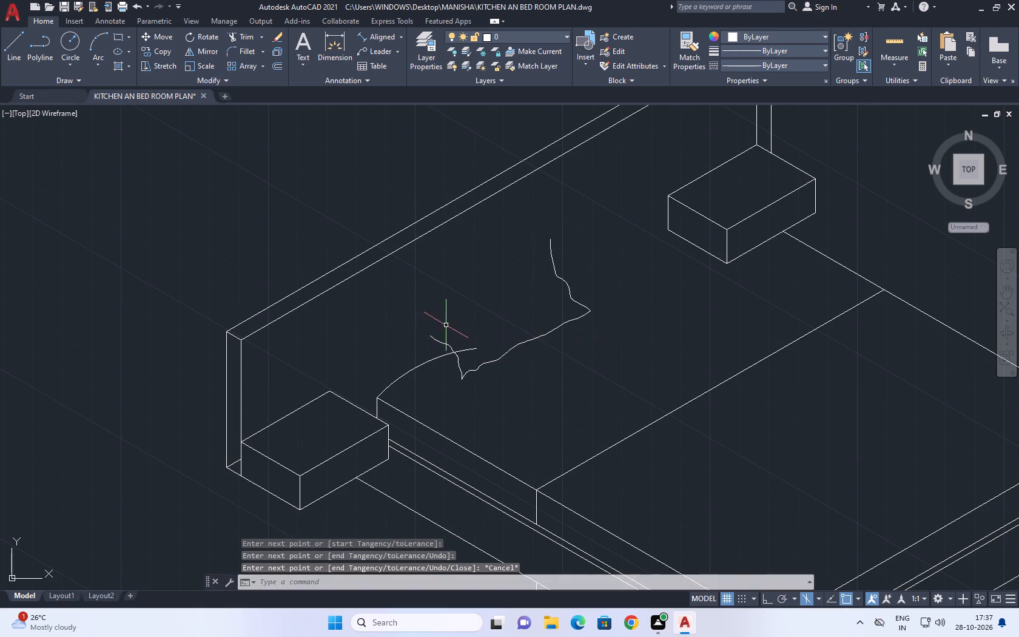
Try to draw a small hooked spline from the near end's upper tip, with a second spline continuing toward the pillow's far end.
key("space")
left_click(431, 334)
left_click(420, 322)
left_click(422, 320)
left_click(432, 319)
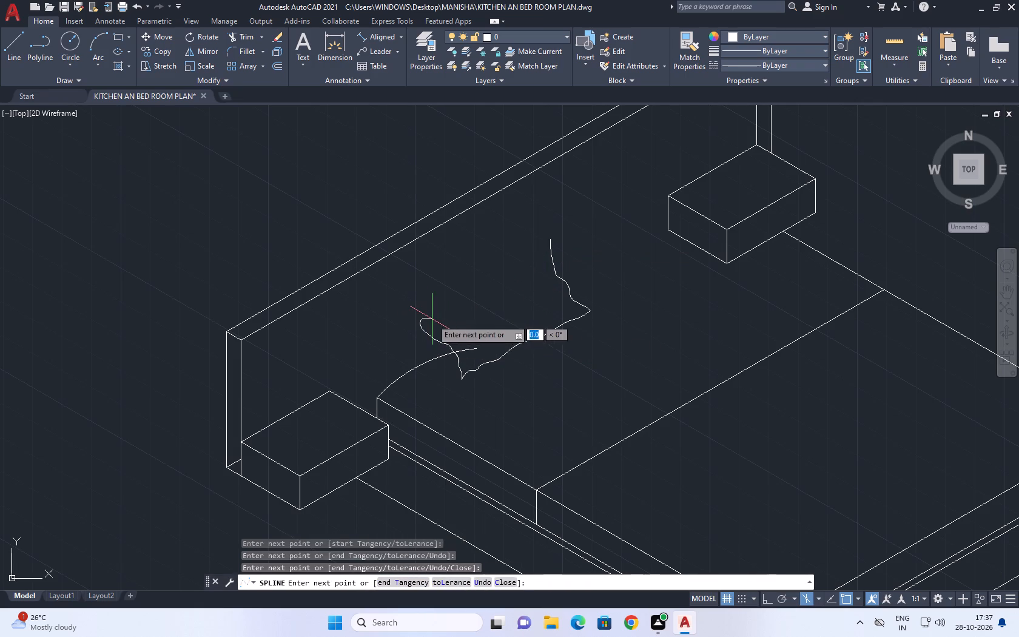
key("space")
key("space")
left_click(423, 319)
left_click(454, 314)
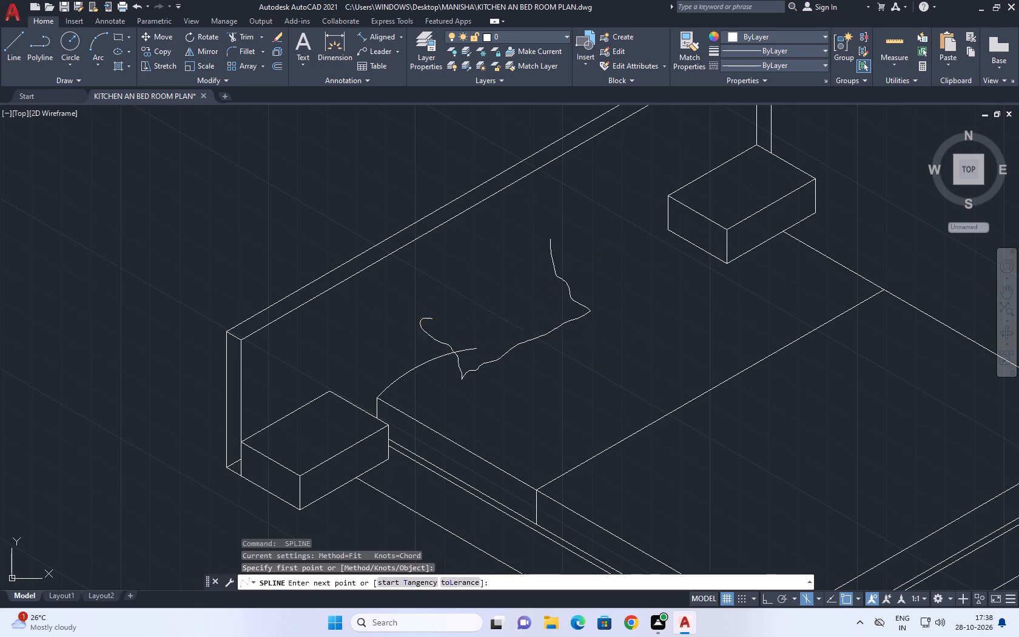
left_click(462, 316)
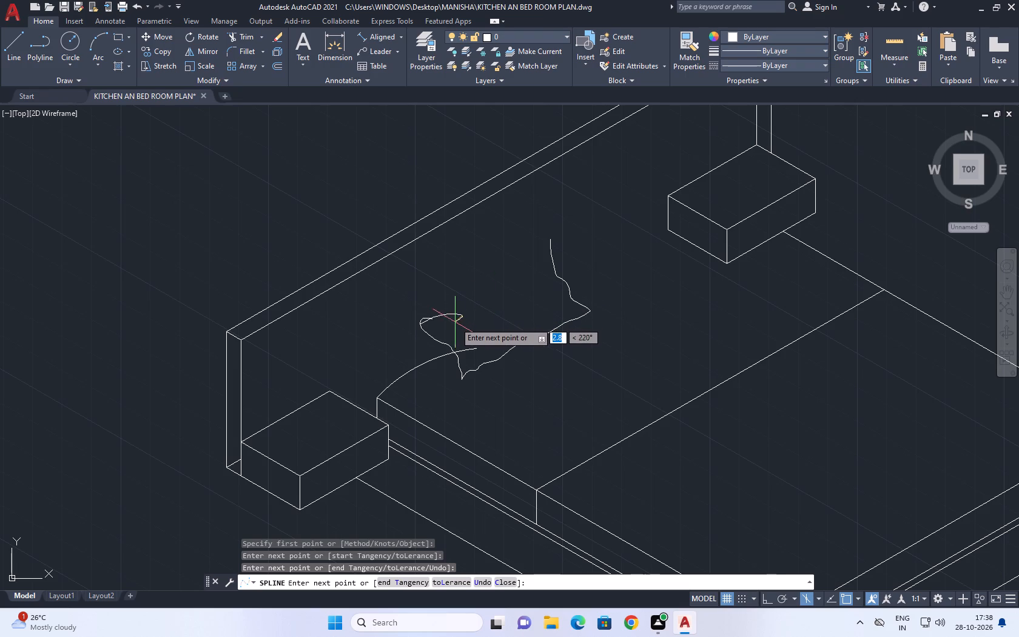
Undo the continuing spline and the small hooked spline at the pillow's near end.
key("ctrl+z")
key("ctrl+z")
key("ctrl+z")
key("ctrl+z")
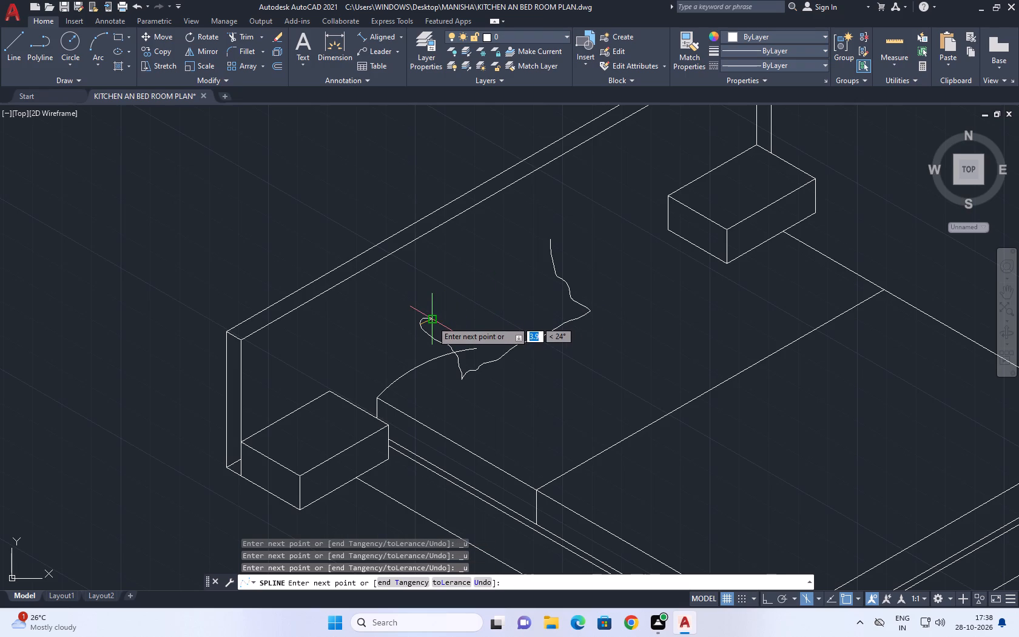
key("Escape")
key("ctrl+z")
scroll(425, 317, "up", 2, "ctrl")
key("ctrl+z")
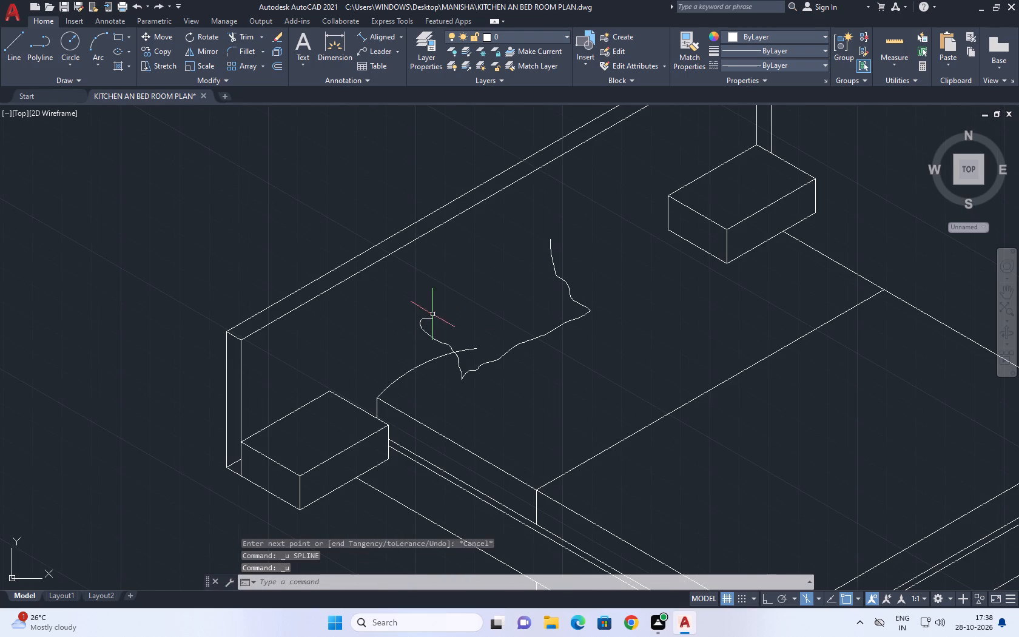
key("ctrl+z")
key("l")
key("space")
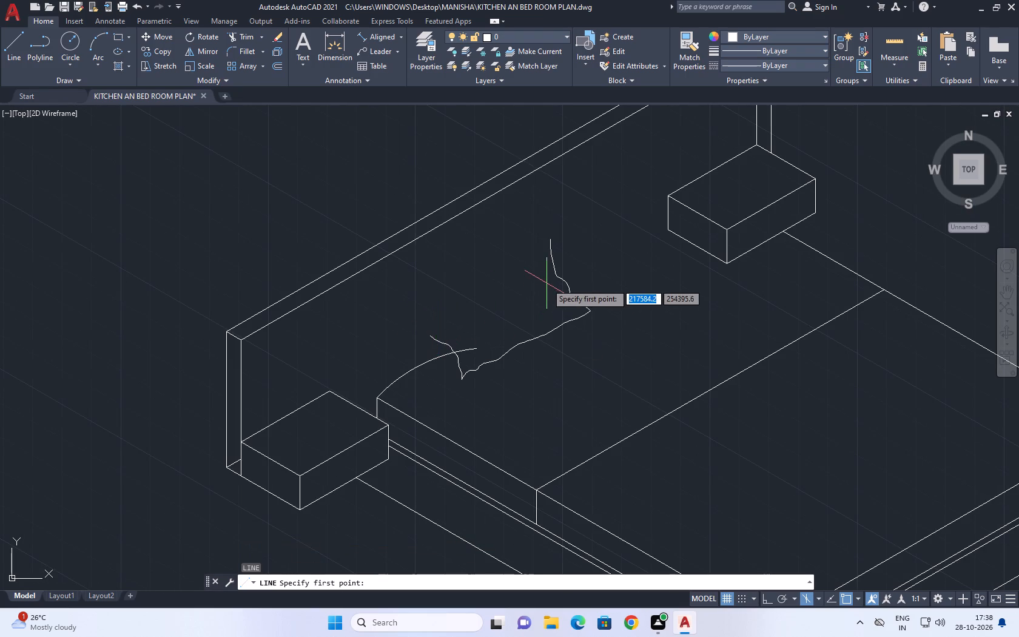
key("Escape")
Draw a long wavy spline from the far-end spline's upper tip, along the headboard side, to just beyond the near-end spline's upper end.
key("s")
type("PL")
key("space")
scroll(546, 263, "up", 2)
left_click(557, 204)
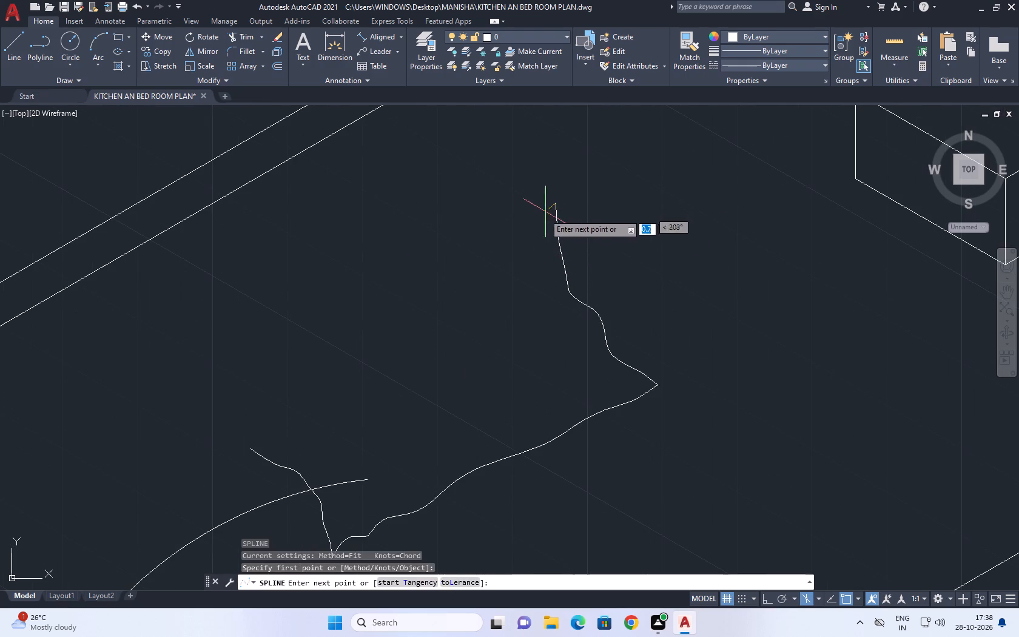
left_click(534, 220)
left_click(530, 234)
left_click(507, 239)
left_click(499, 239)
left_click(480, 245)
left_click(471, 255)
left_click(466, 261)
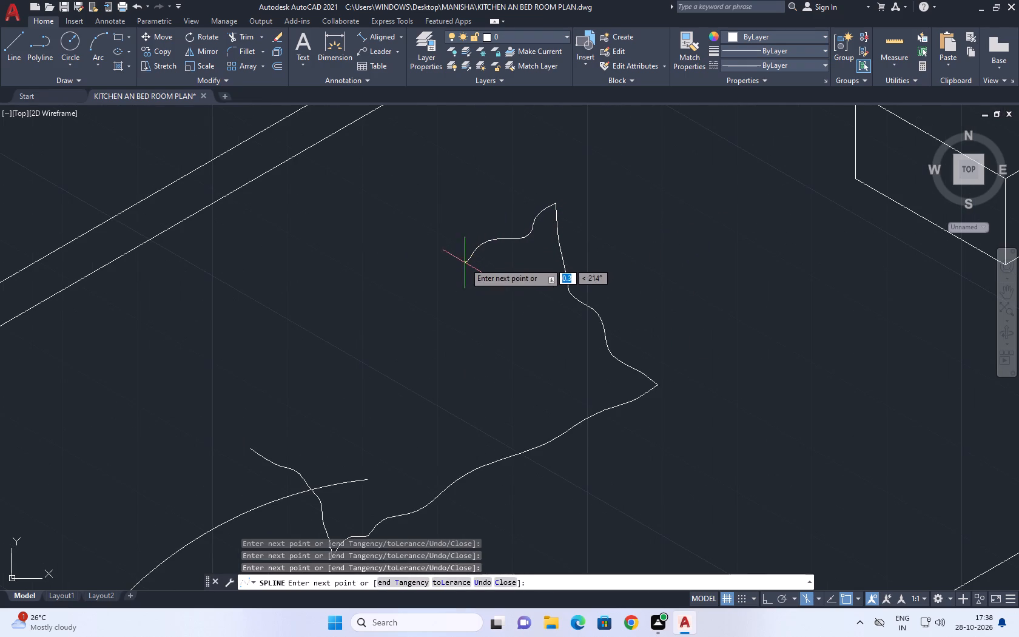
left_click(462, 263)
left_click(451, 265)
left_click(440, 270)
left_click_drag(439, 271, 437, 277)
left_click_drag(432, 282, 426, 287)
left_click(422, 290)
left_click(404, 299)
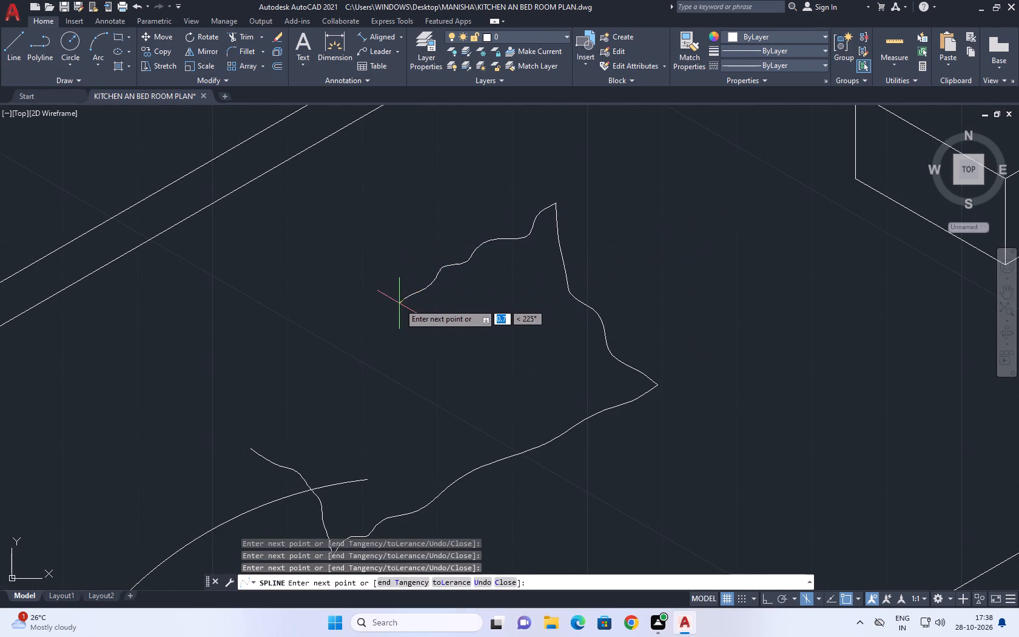
left_click(397, 305)
left_click_drag(394, 308, 389, 317)
left_click_drag(382, 328, 375, 335)
left_click_drag(371, 337, 358, 340)
left_click_drag(342, 337, 334, 339)
left_click_drag(329, 343, 328, 349)
left_click_drag(328, 352, 326, 358)
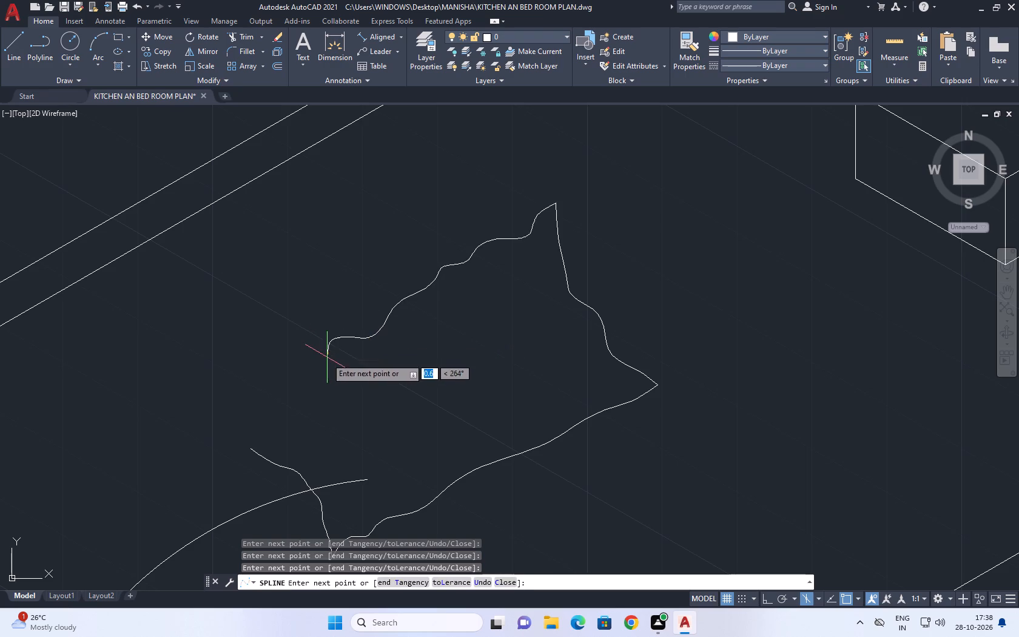
left_click(325, 359)
middle_click_drag(281, 348, 383, 298)
middle_click(383, 297)
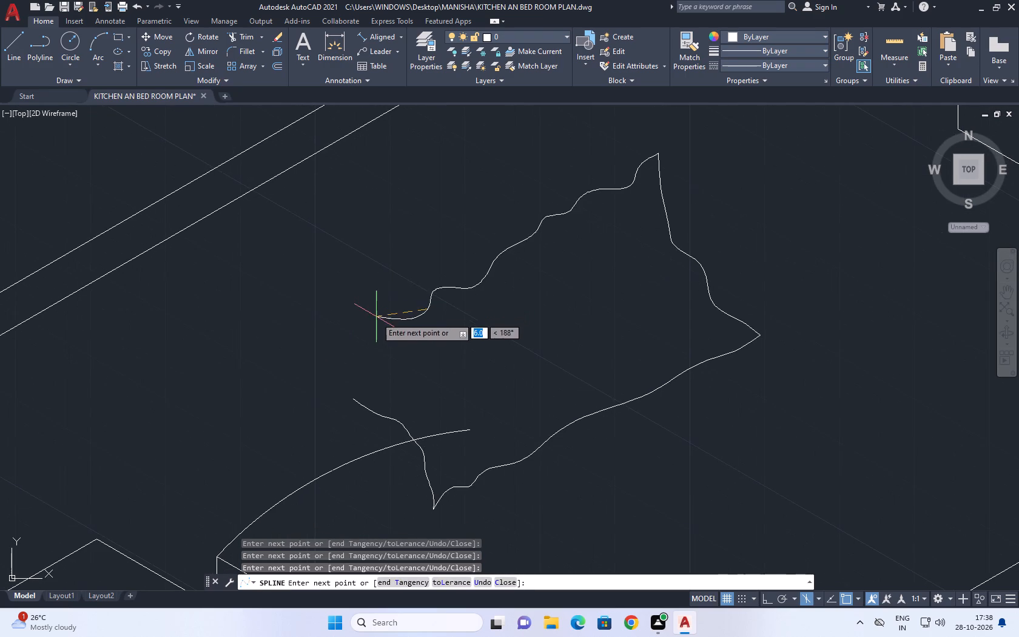
left_click(372, 334)
left_click(370, 337)
left_click(356, 344)
left_click(344, 354)
left_click_drag(337, 359, 335, 360)
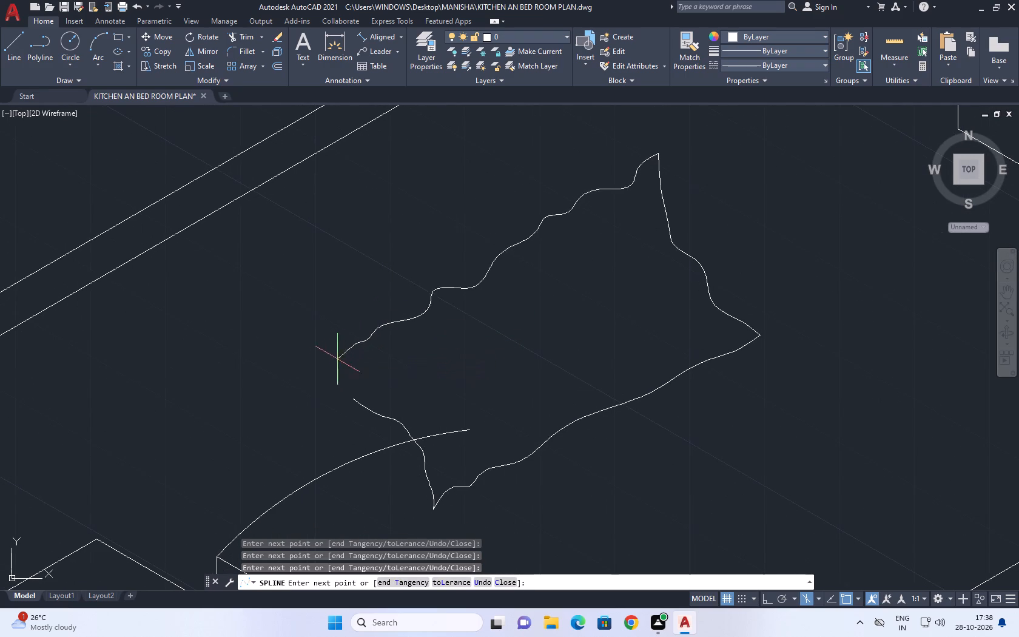
left_click_drag(335, 360, 332, 362)
left_click_drag(326, 365, 318, 365)
left_click(313, 369)
left_click(310, 369)
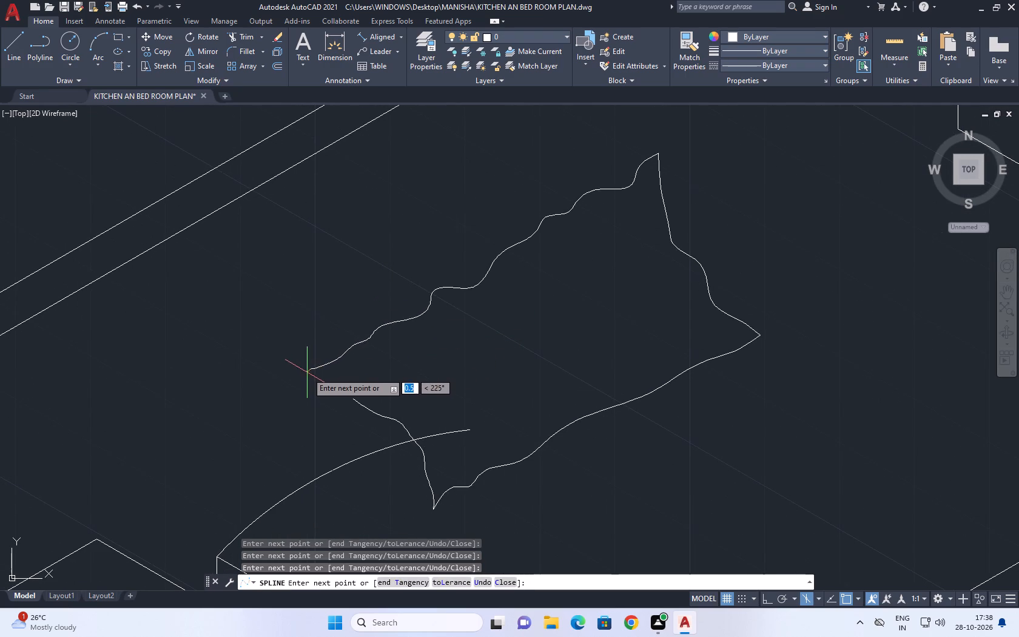
key("space")
Close the pillow outline with a short curved spline from the headboard-side spline's near tip to the near-end spline's upper end.
key("space")
left_click(309, 370)
left_click(335, 382)
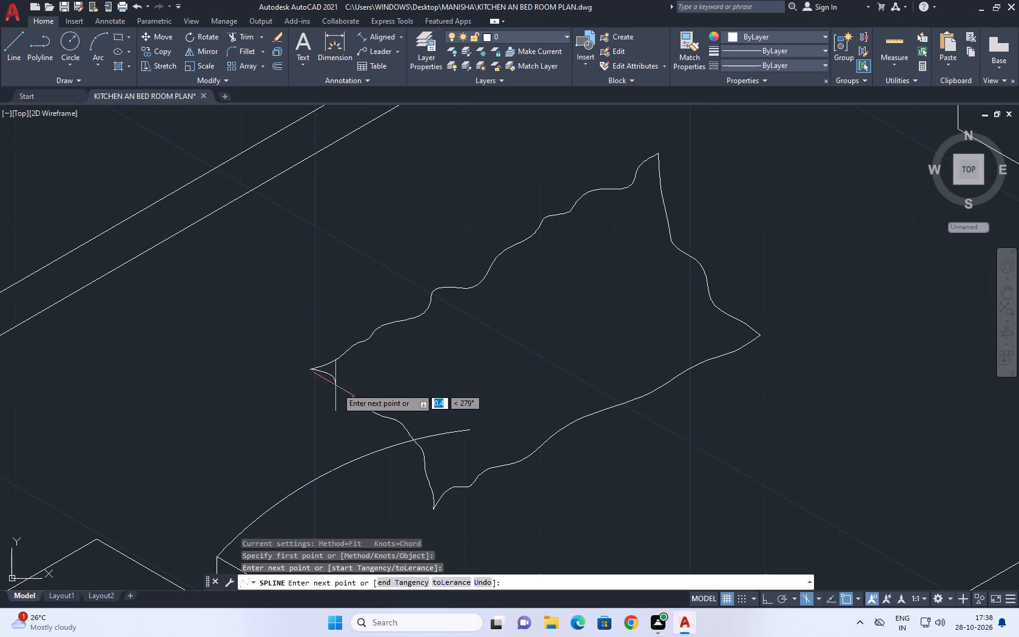
left_click(352, 400)
key("space")
scroll(425, 363, "down", 2)
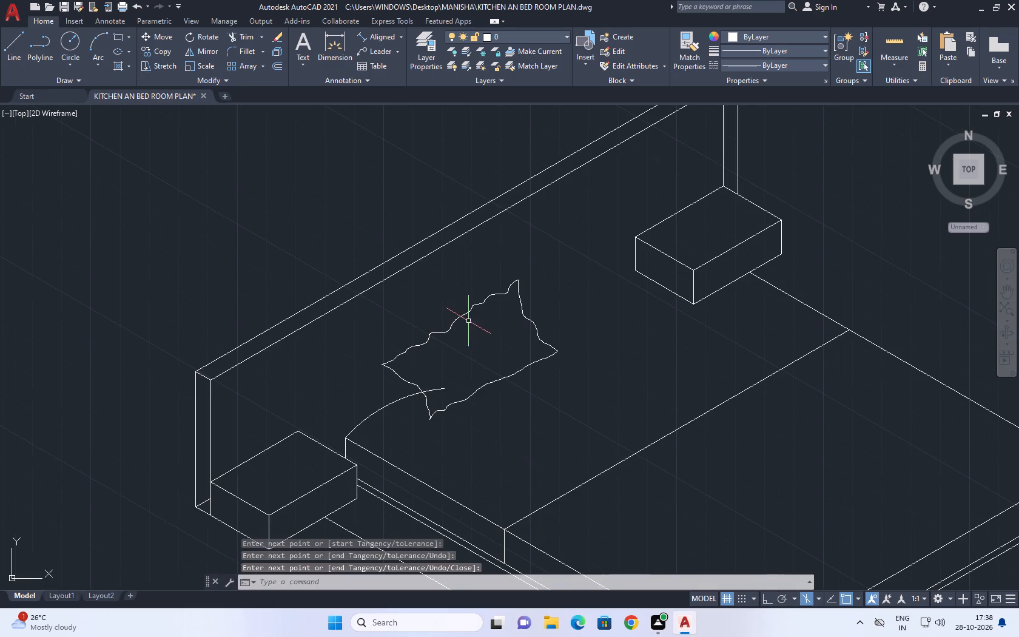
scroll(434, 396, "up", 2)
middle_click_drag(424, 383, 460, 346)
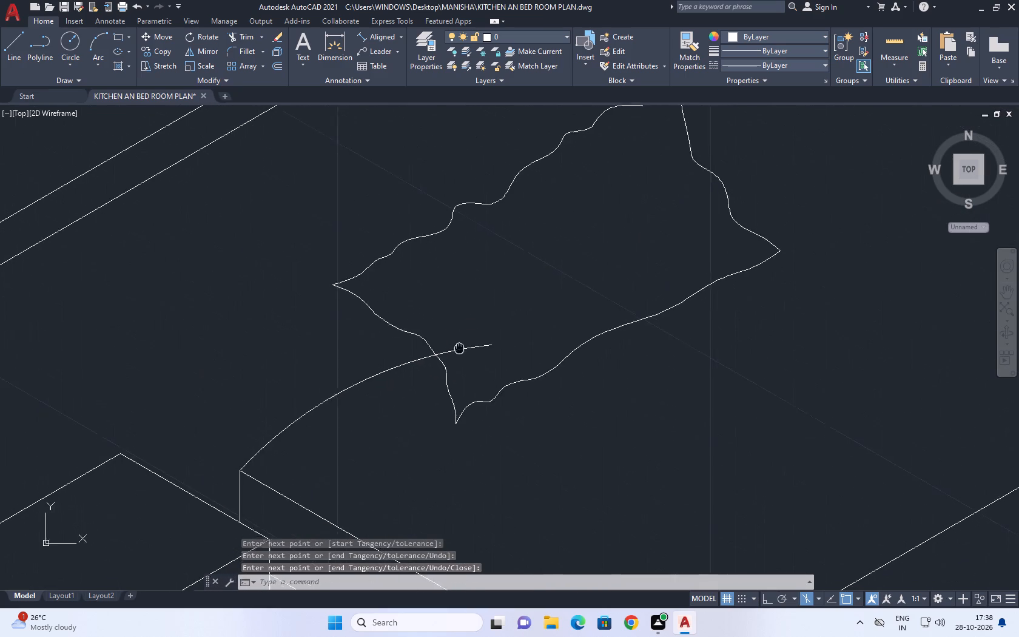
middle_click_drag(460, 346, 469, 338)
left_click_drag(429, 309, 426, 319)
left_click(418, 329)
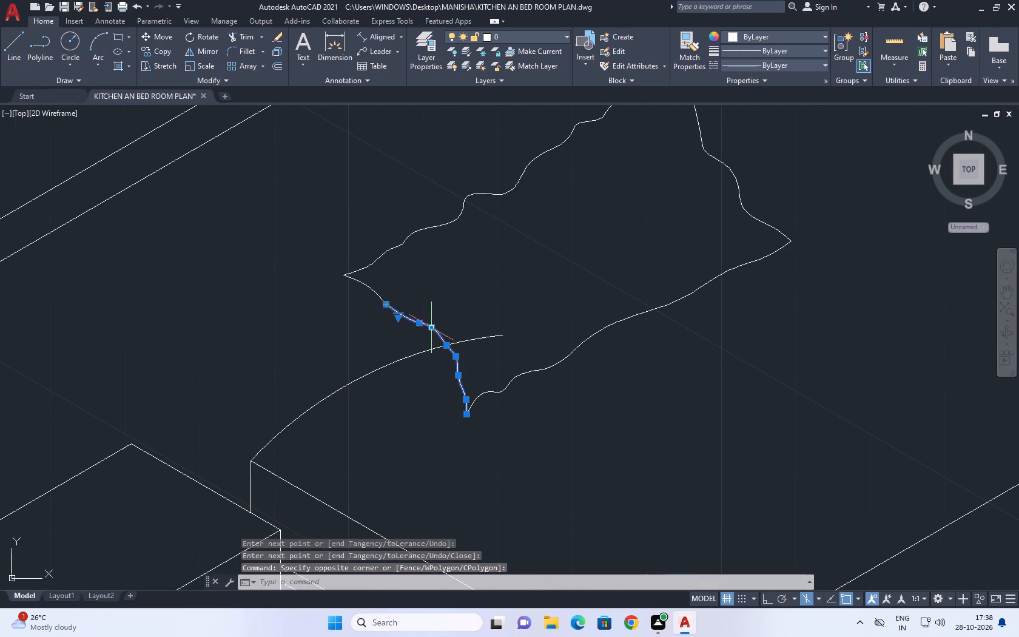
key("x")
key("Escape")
Copy the pillow's near-end spline a short distance inward, toward the middle of the pillow.
left_click(443, 330)
left_click(421, 334)
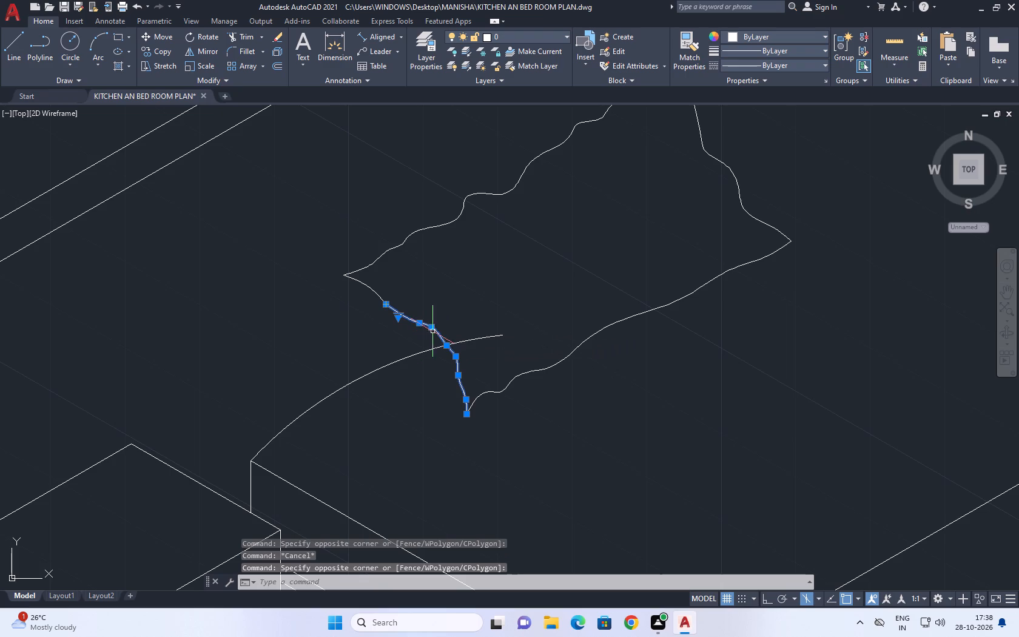
key("c")
key("o")
key("space")
left_click(448, 335)
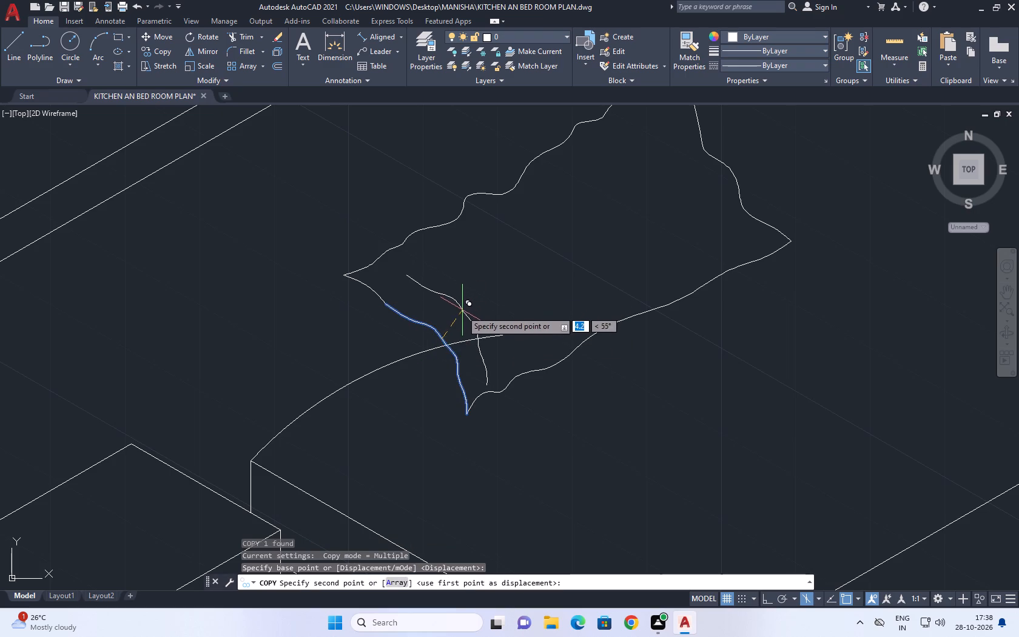
left_click(461, 316)
key("Escape")
Move the copied spline slightly back toward the near end so its lower end just crosses the pillow's long front edge.
scroll(460, 364, "up", 2)
left_click_drag(547, 326, 529, 334)
left_click(500, 350)
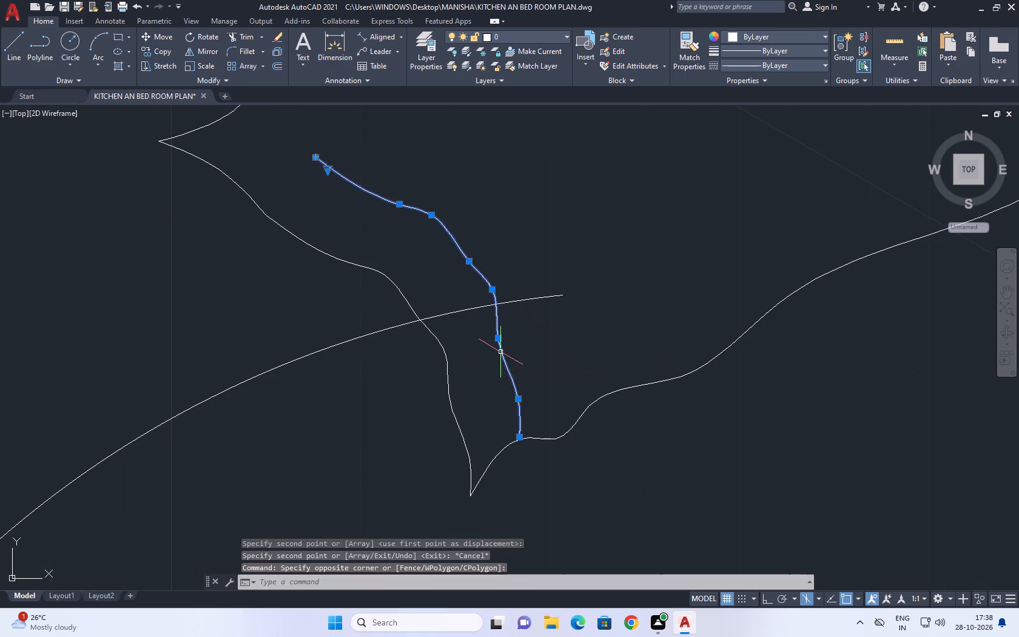
middle_click_drag(510, 355, 550, 330)
scroll(553, 328, "up", 1)
key("m")
key("space")
left_click(616, 315)
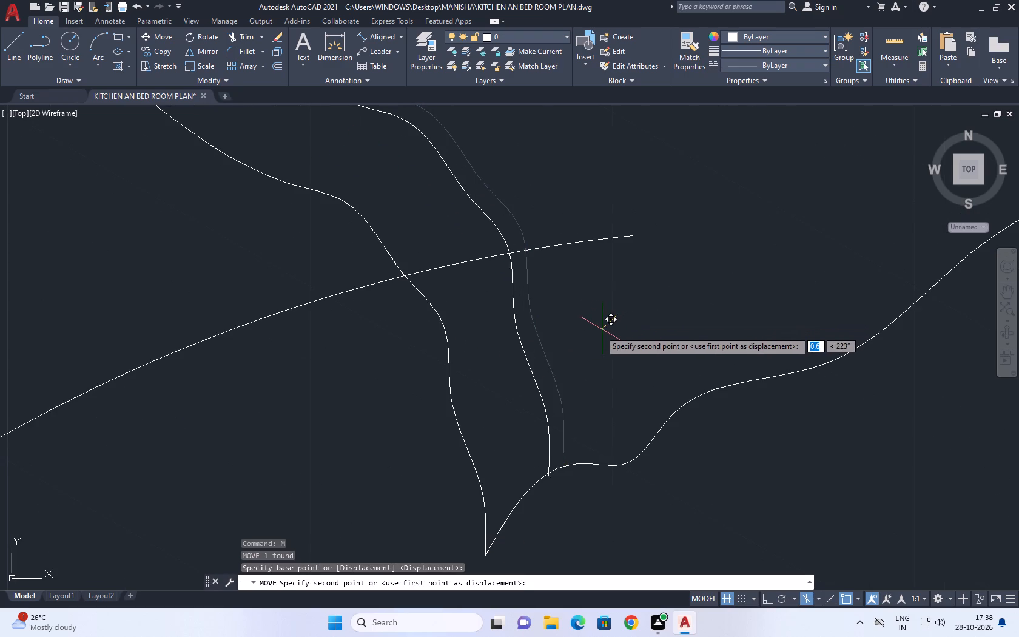
left_click(599, 331)
Trim the arc between the two near-end splines and the copied spline's overhang past the pillow's front edge.
scroll(552, 348, "down", 1)
type("TR")
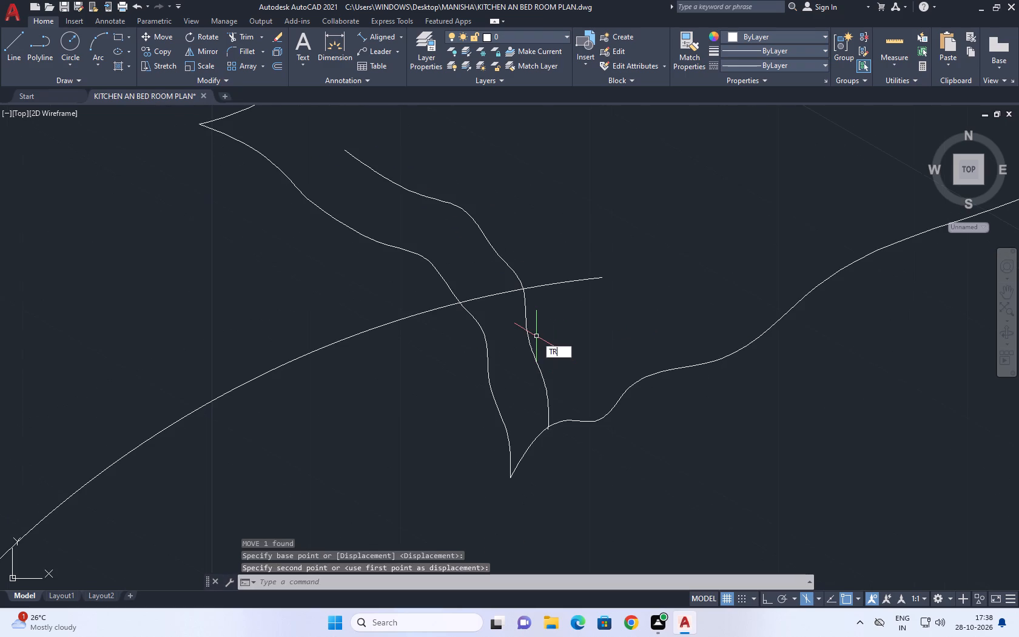
key("space")
left_click(489, 295)
scroll(552, 437, "up", 1)
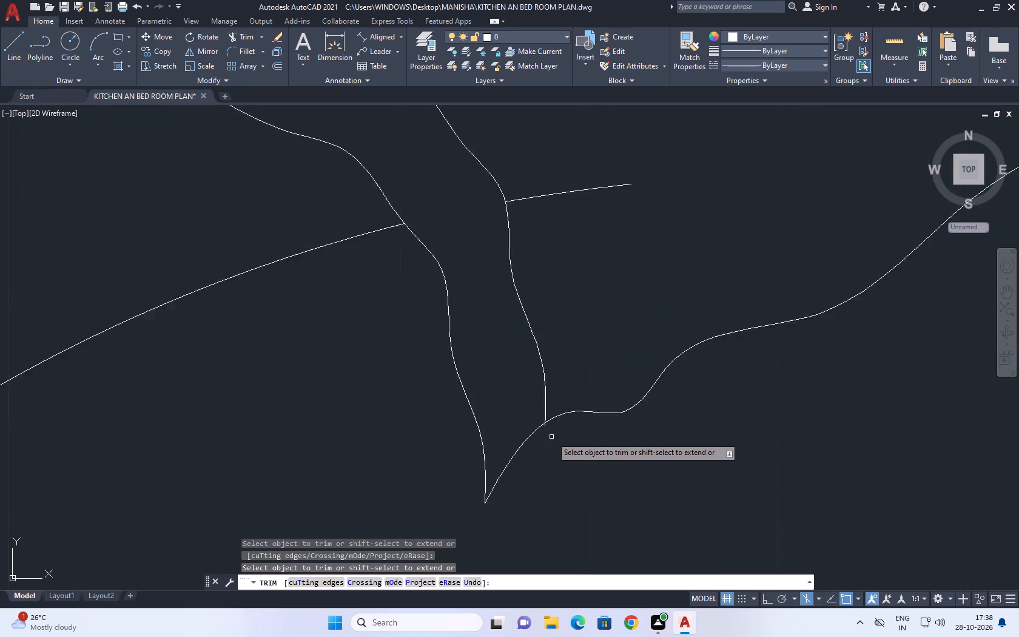
scroll(551, 437, "up", 6)
right_click_drag(537, 413, 533, 406)
key("Escape")
left_click(509, 359)
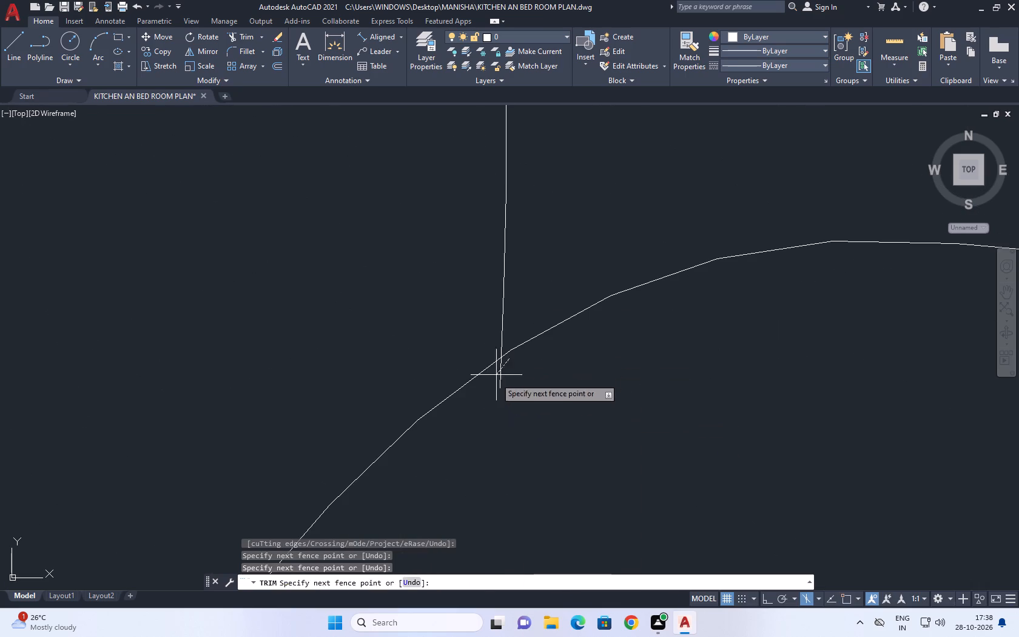
left_click_drag(489, 389, 487, 405)
scroll(525, 392, "down", 8)
key("Escape")
Copy the pillow's far-end spline a short distance inward, toward the middle of the pillow.
scroll(517, 322, "down", 3)
middle_click_drag(554, 293, 496, 351)
scroll(496, 351, "down", 2)
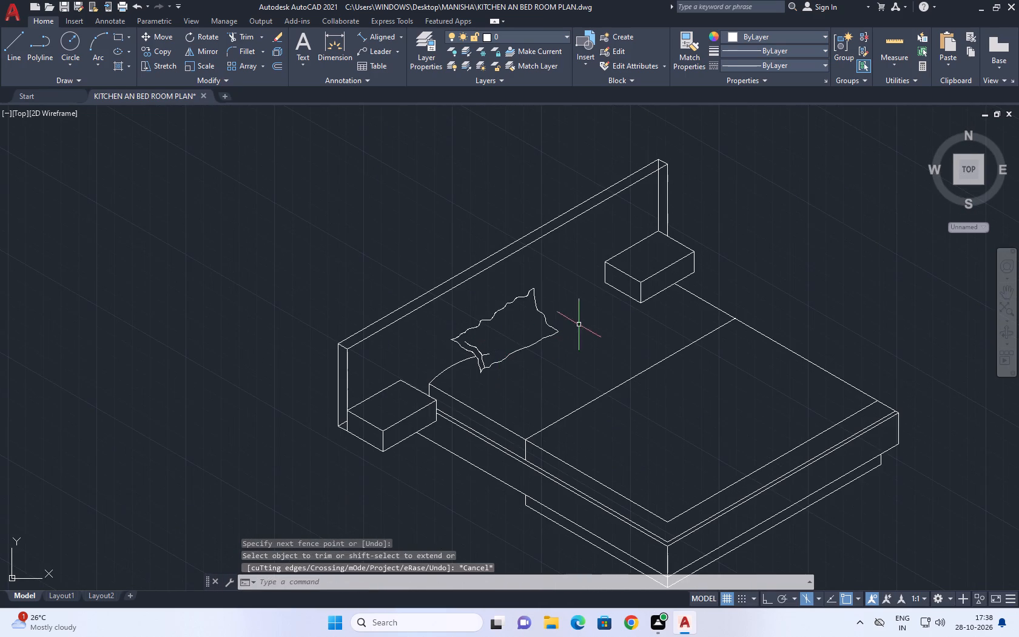
scroll(557, 309, "up", 2)
left_click_drag(542, 312, 526, 325)
left_click(506, 332)
key("c")
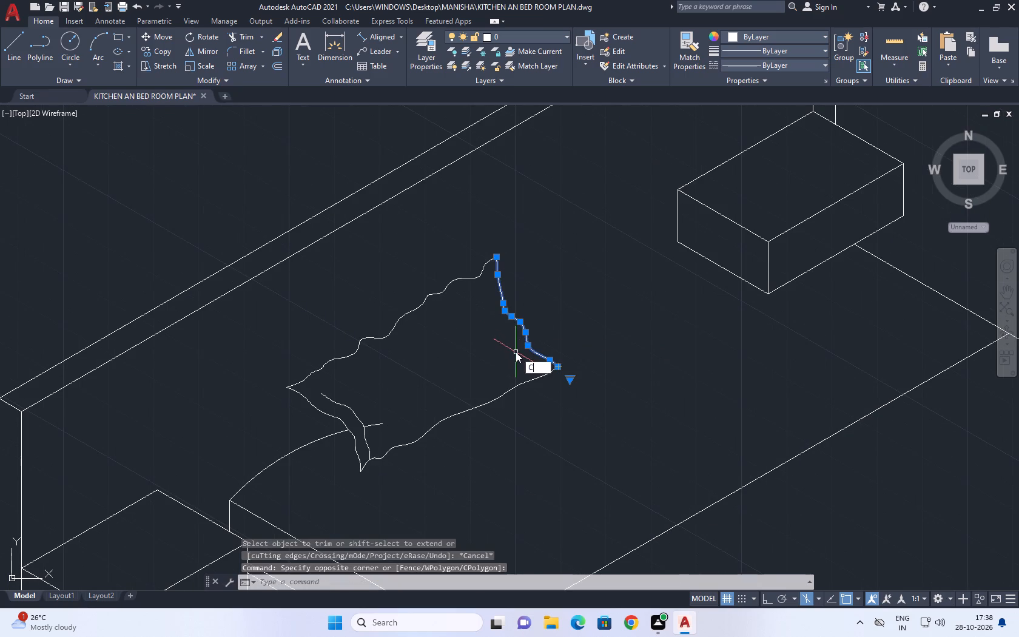
key("o")
key("space")
left_click_drag(533, 330, 530, 336)
left_click(528, 338)
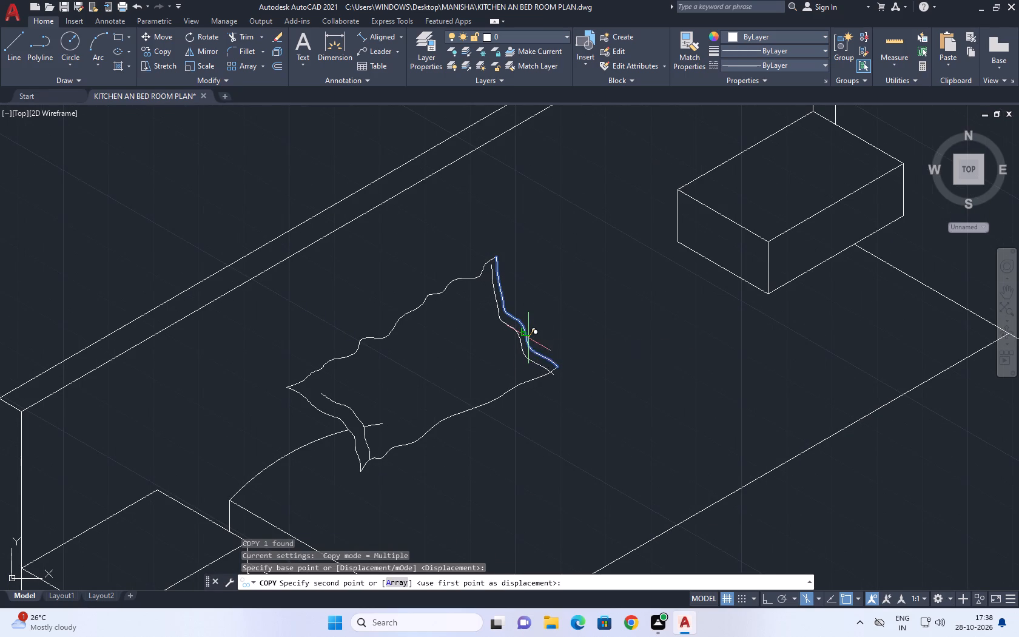
key("Escape")
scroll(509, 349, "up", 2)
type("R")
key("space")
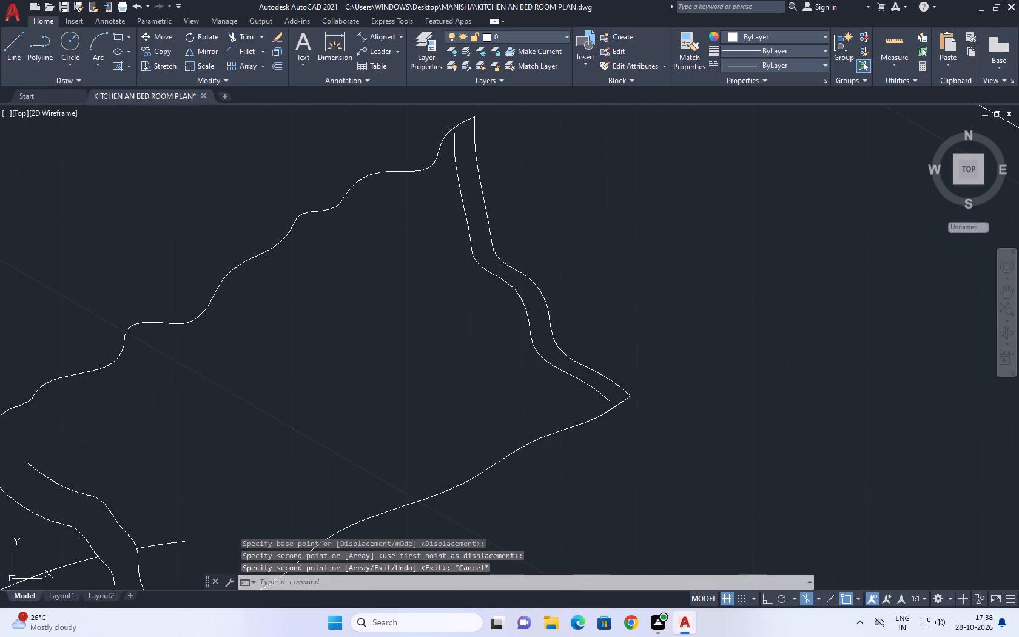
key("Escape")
Draw a short two-point spline from the far-end copy's lower tip down across the pillow's front edge.
key("s")
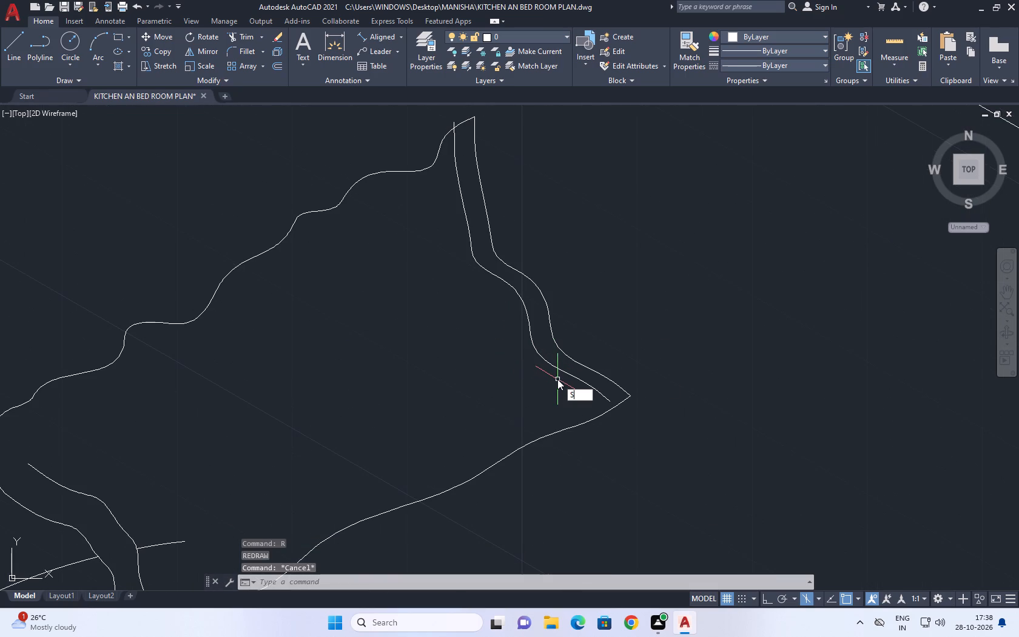
type("PL")
key("space")
scroll(596, 391, "up", 1)
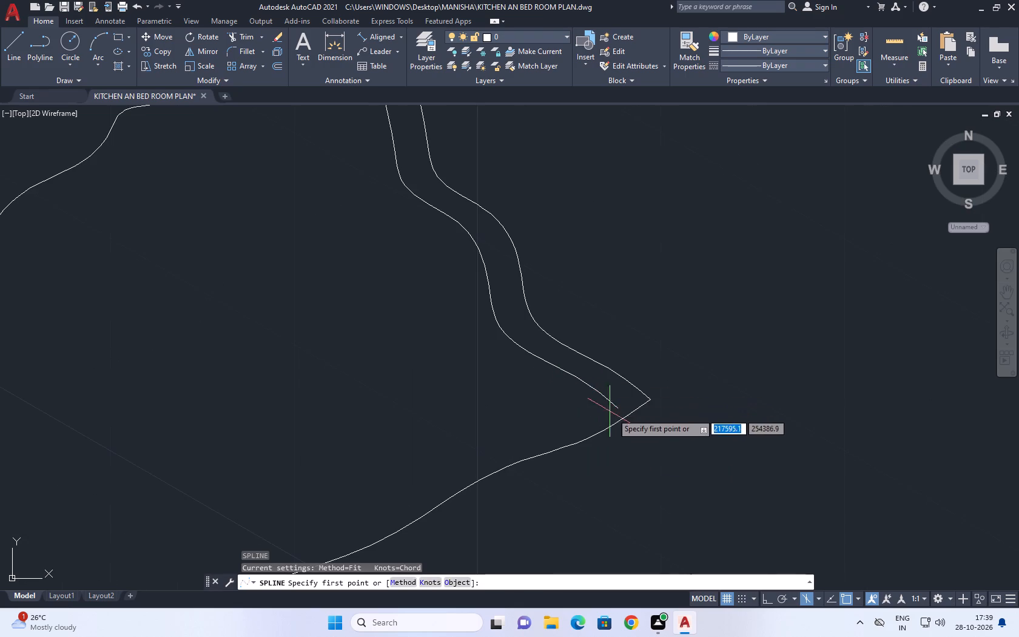
left_click(616, 410)
left_click(624, 430)
key("space")
Draw a curling crease spline from the far-end seam copy's lower tip, touching the pillow's front edge and ending back inside the pillow.
key("space")
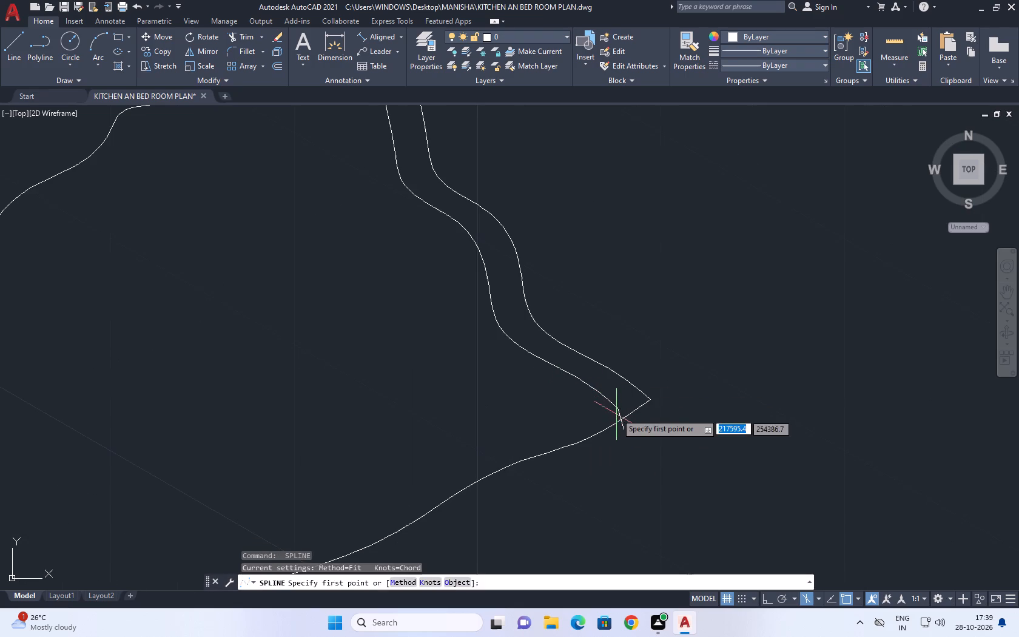
left_click(616, 406)
double_click(590, 418)
left_click(582, 425)
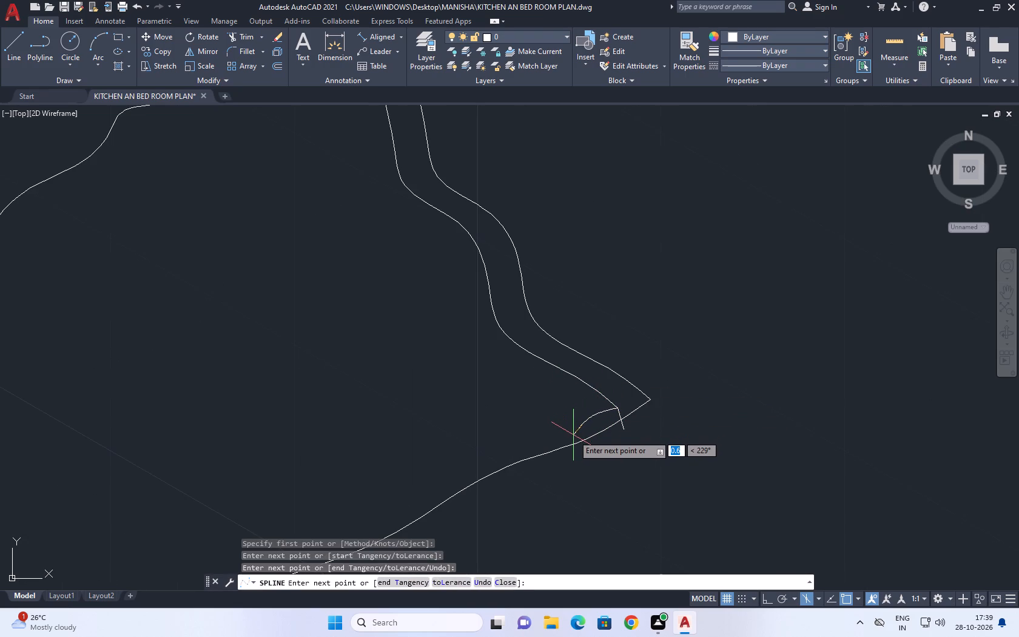
left_click(574, 443)
left_click(573, 450)
left_click(542, 439)
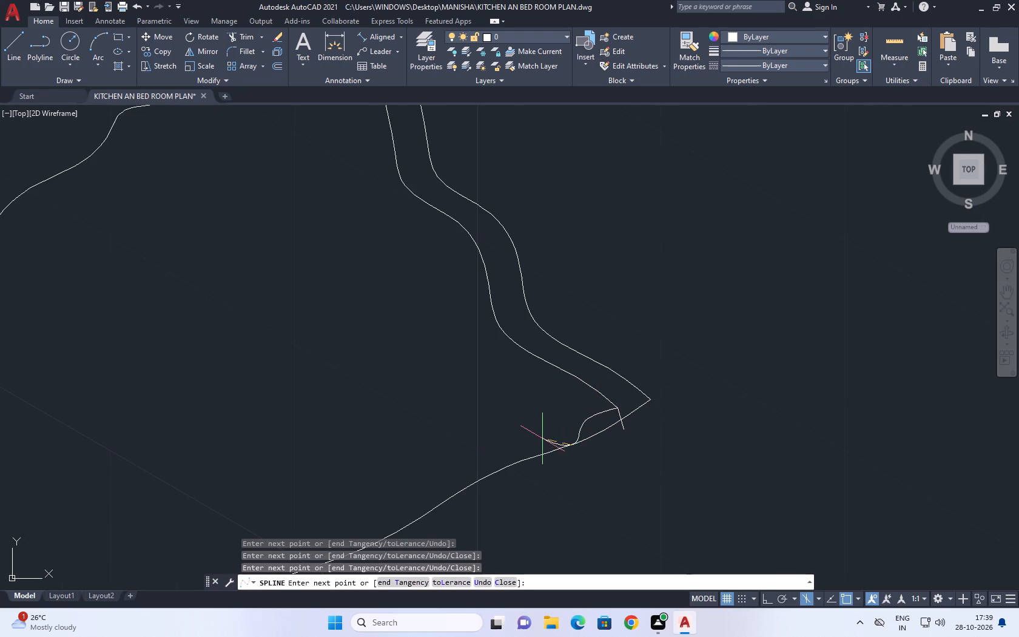
left_click(536, 433)
key("space")
Trim the far-end seam copy's upper overhang past the pillow's long back edge.
scroll(636, 425, "up", 3)
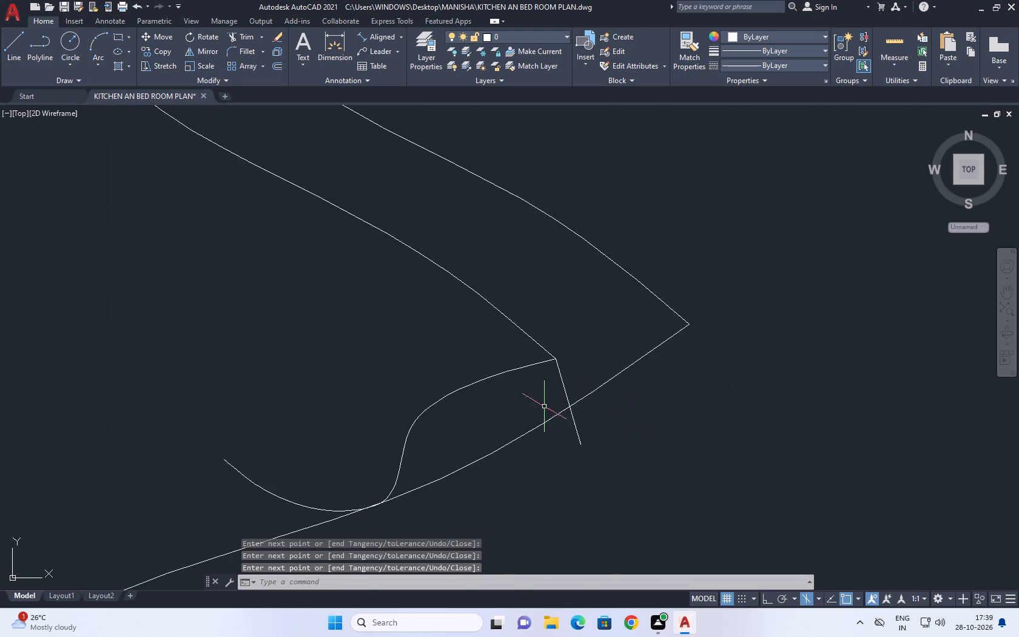
scroll(540, 405, "down", 7)
scroll(517, 363, "up", 3)
key("t")
key("r")
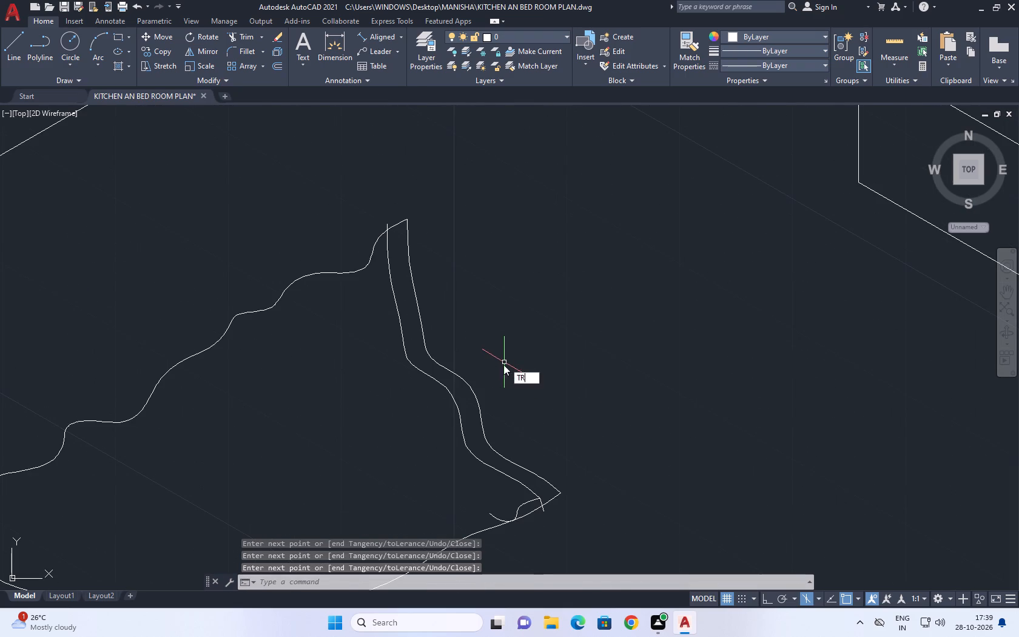
key("space")
scroll(387, 236, "up", 3)
left_click(381, 195)
key("space")
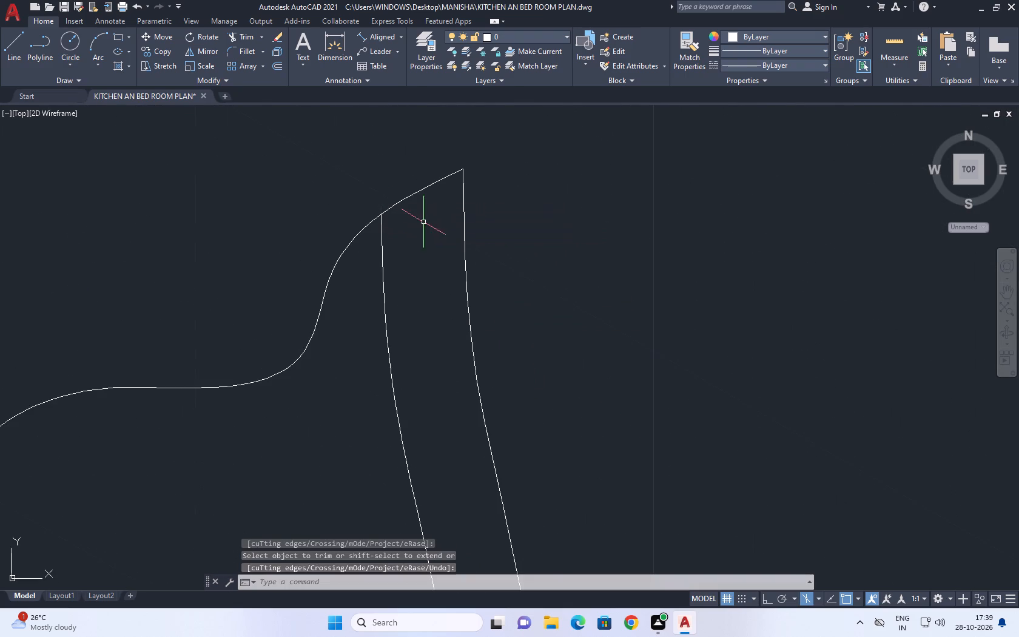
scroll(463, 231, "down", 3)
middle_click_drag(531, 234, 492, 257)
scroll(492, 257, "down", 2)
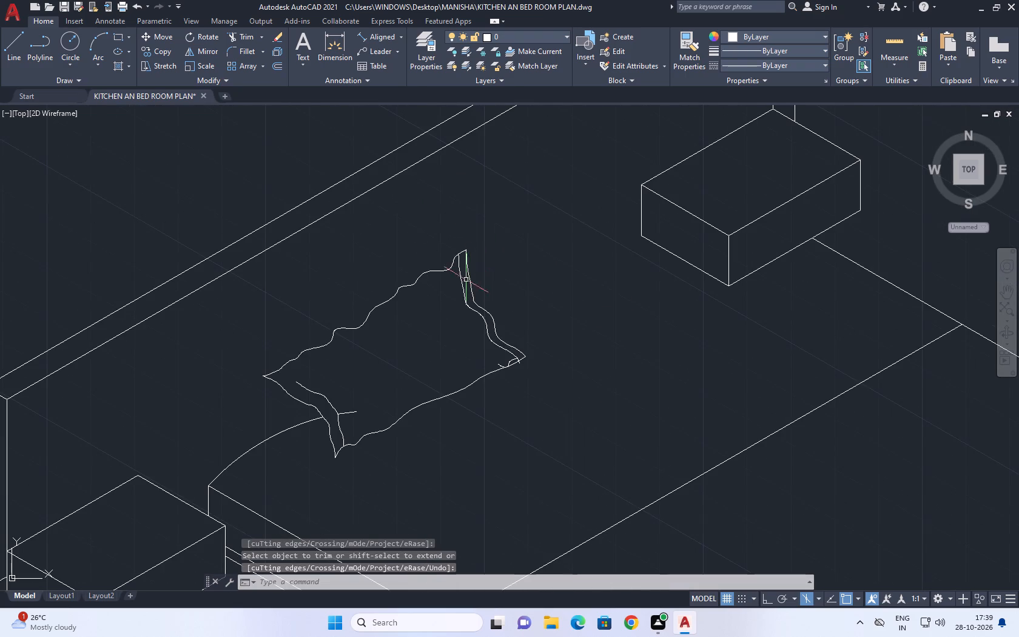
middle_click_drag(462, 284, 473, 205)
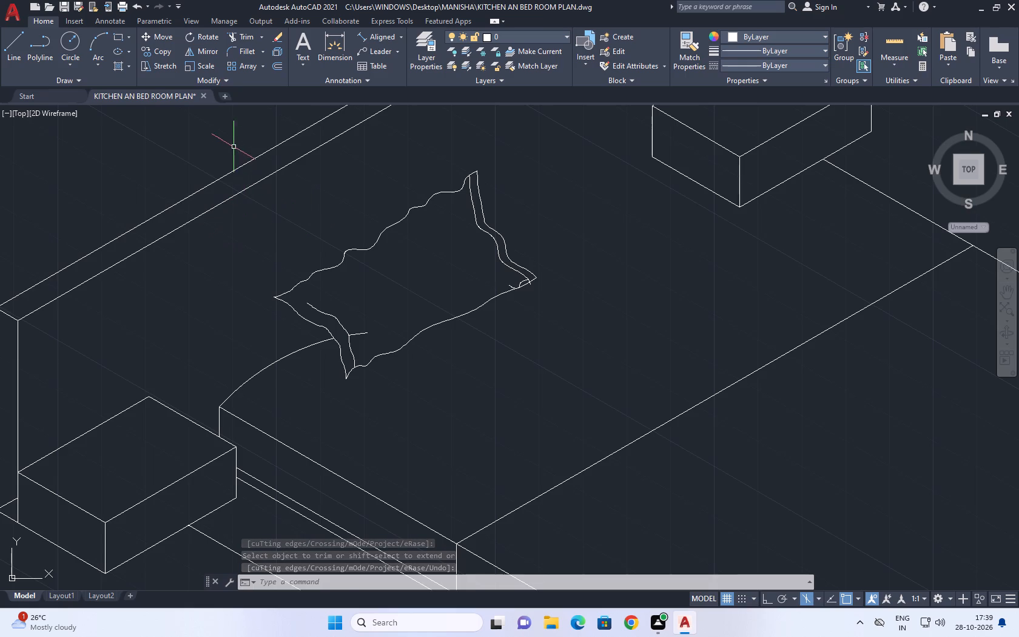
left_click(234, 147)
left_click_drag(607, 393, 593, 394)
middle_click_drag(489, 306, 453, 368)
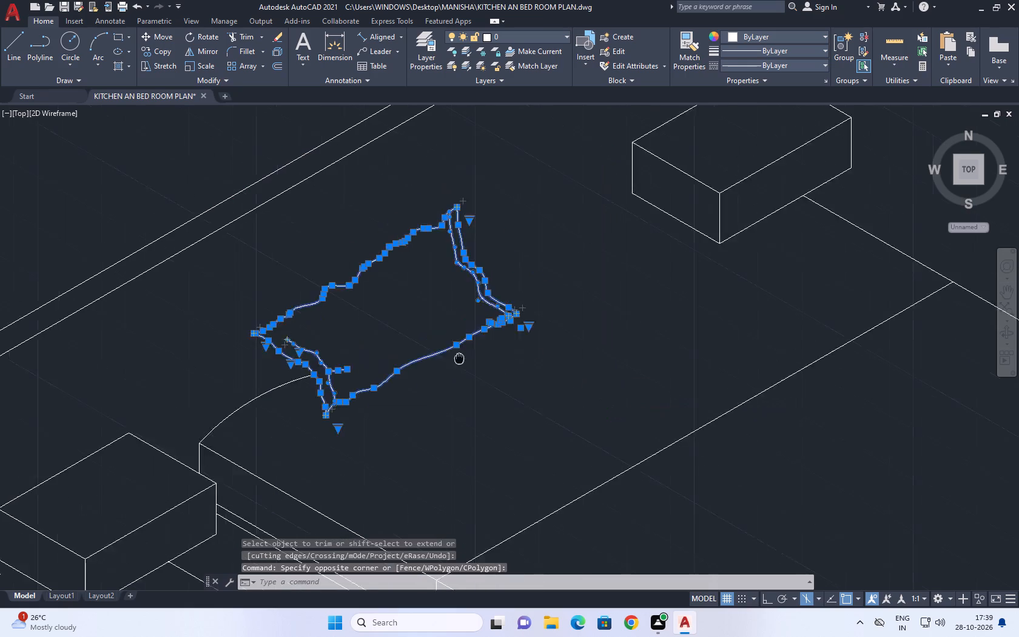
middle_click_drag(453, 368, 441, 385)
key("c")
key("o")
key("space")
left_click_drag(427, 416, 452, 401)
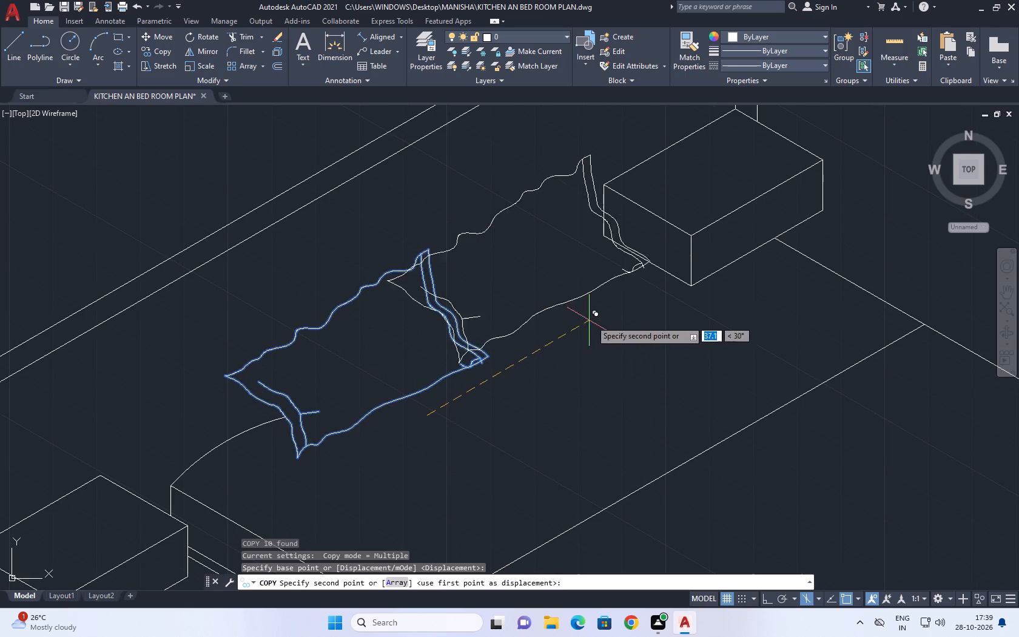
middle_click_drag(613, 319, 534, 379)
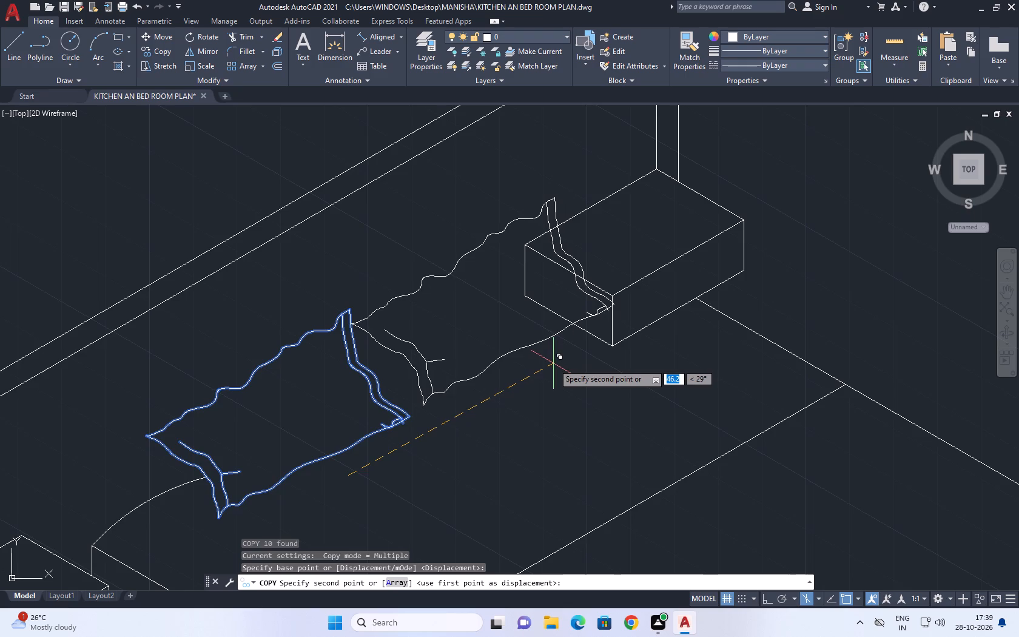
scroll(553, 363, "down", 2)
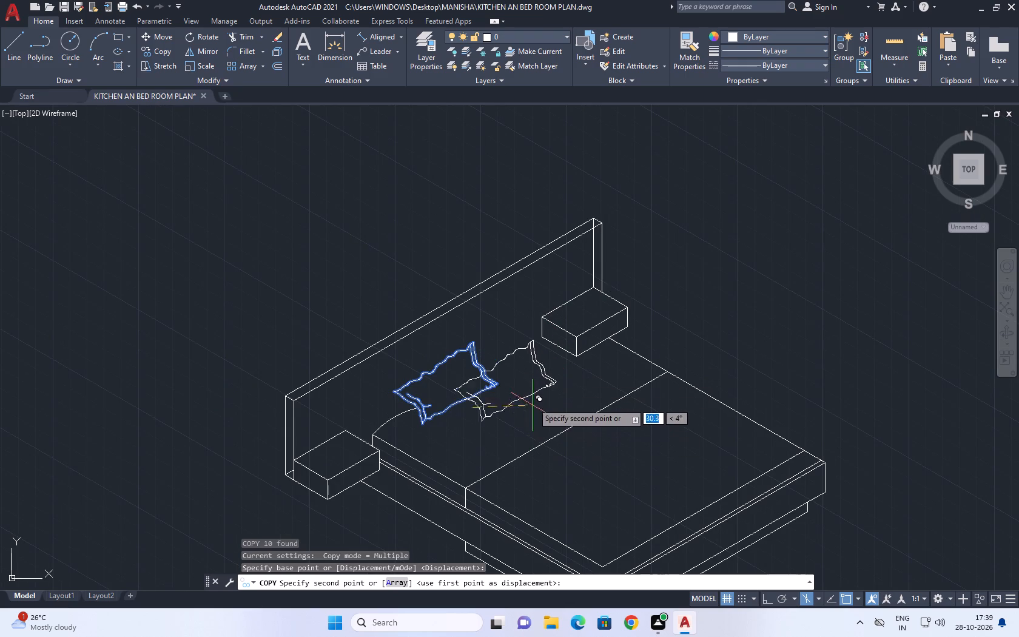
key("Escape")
Scale the whole pillow down slightly about a point in its middle.
scroll(414, 373, "up", 2)
left_click_drag(291, 243, 301, 255)
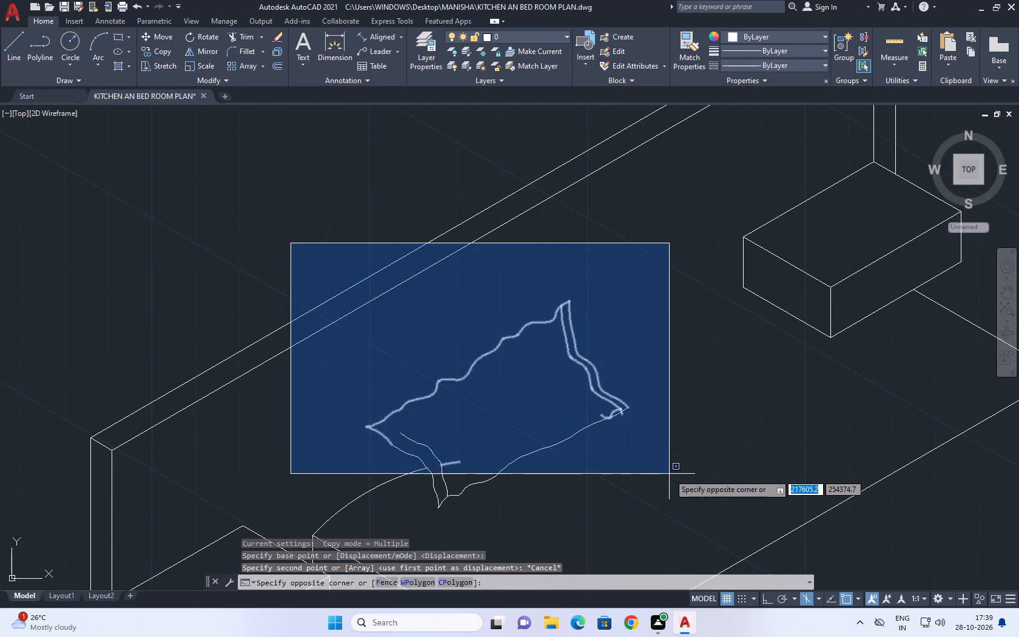
left_click(657, 514)
middle_click_drag(573, 471, 593, 422)
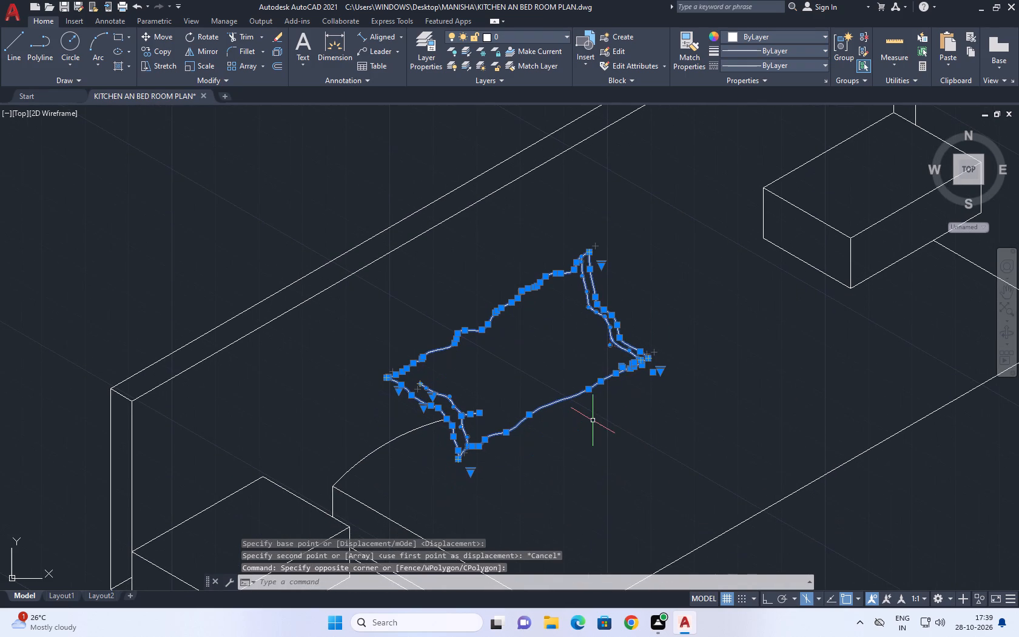
type("SC")
key("space")
left_click(516, 394)
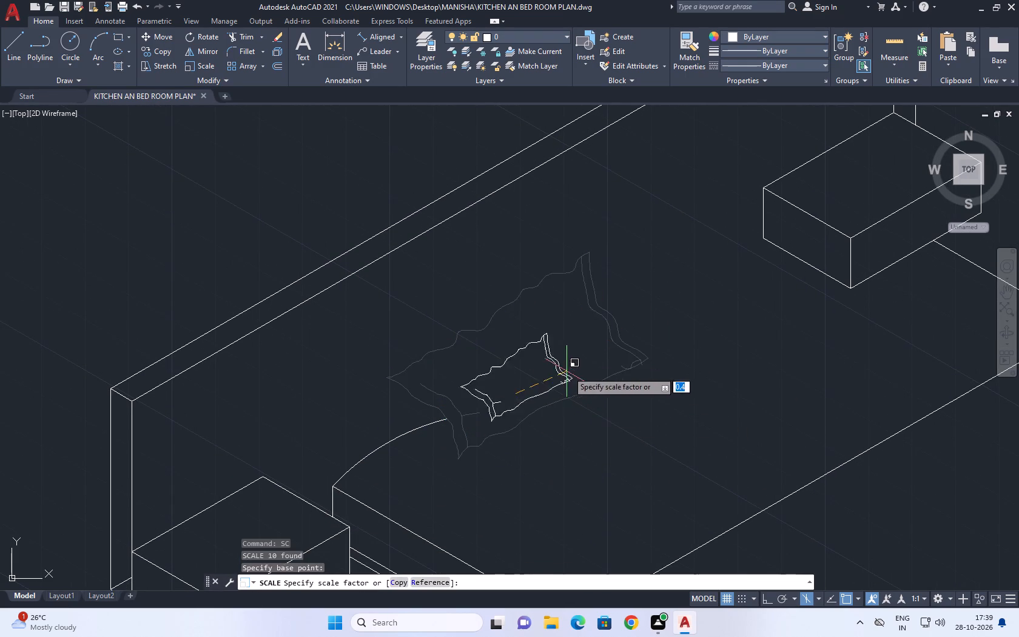
left_click(635, 391)
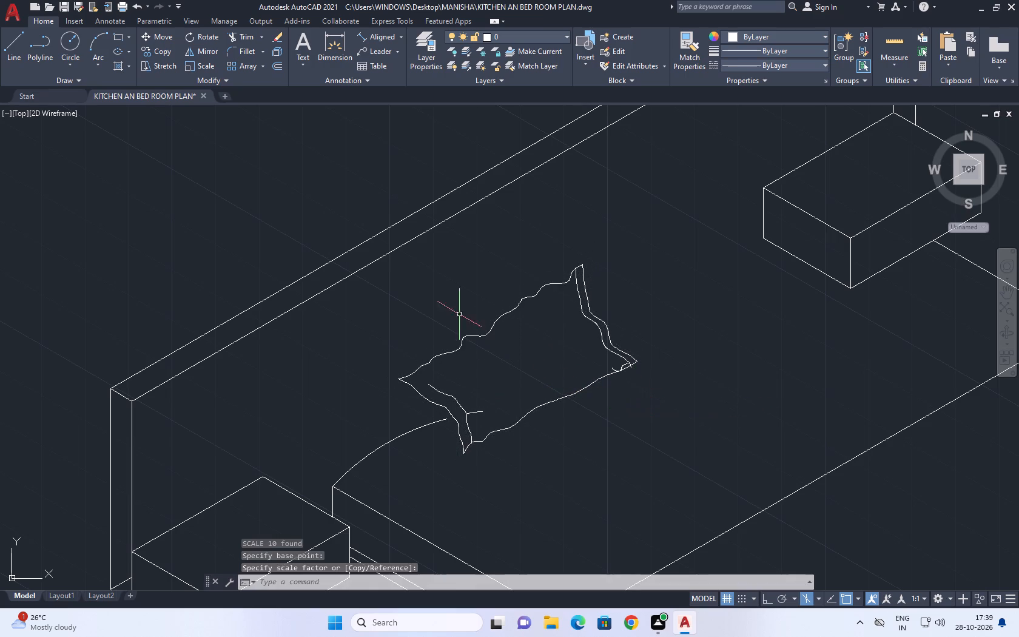
Copy the complete pillow parallel to the headboard on the top isoplane with Ortho on, placing it beside the original toward the far bedside table.
left_click(315, 199)
left_click_drag(668, 450, 663, 457)
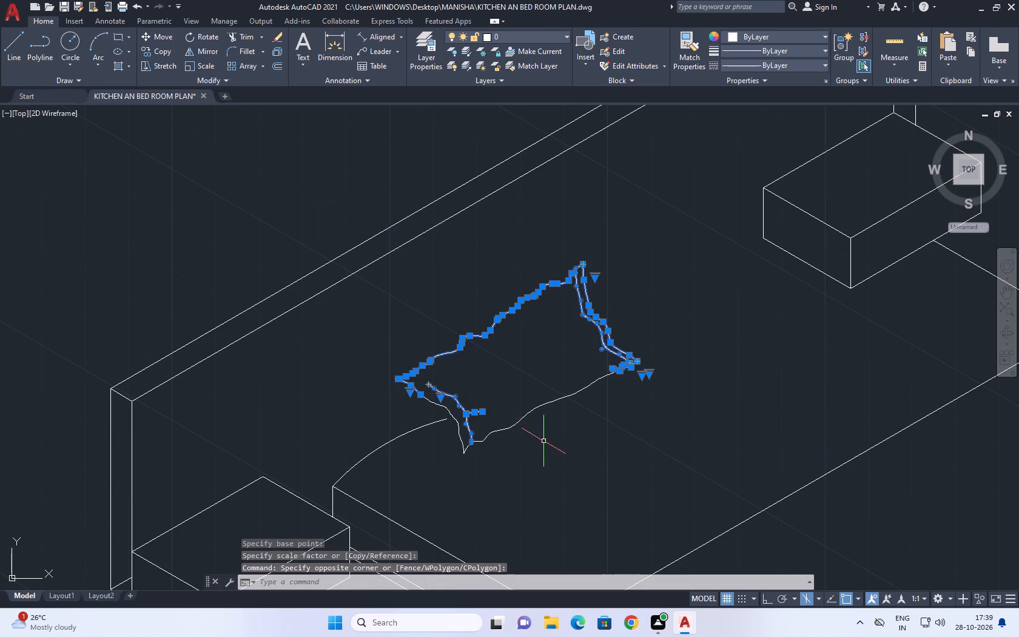
left_click_drag(545, 443, 536, 438)
left_click_drag(511, 392, 509, 386)
scroll(474, 424, "up", 2)
scroll(436, 459, "up", 3)
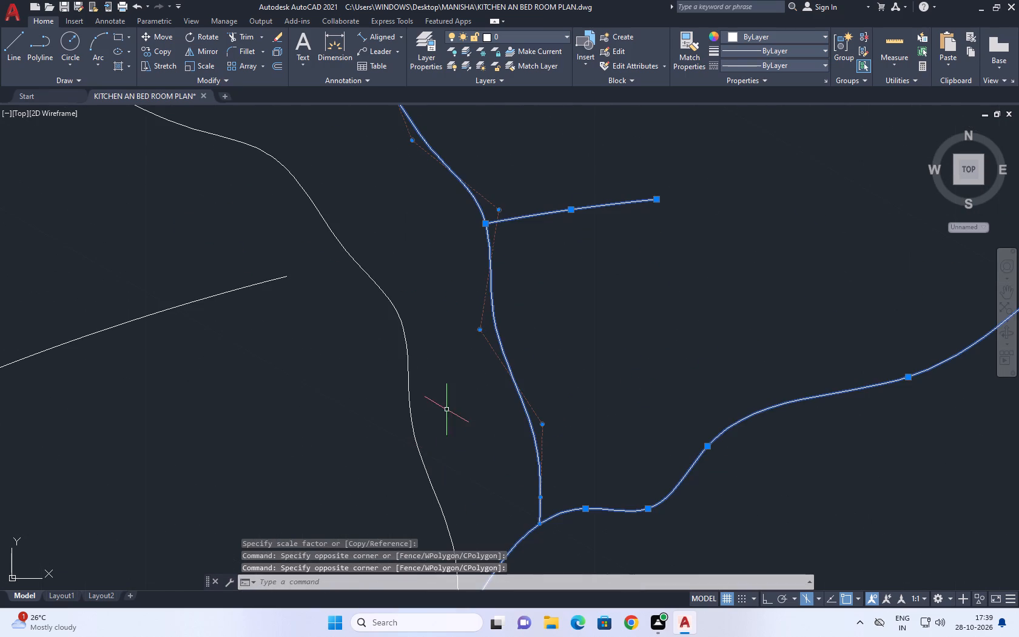
left_click_drag(436, 431, 425, 440)
left_click_drag(375, 448, 383, 451)
scroll(466, 419, "down", 4)
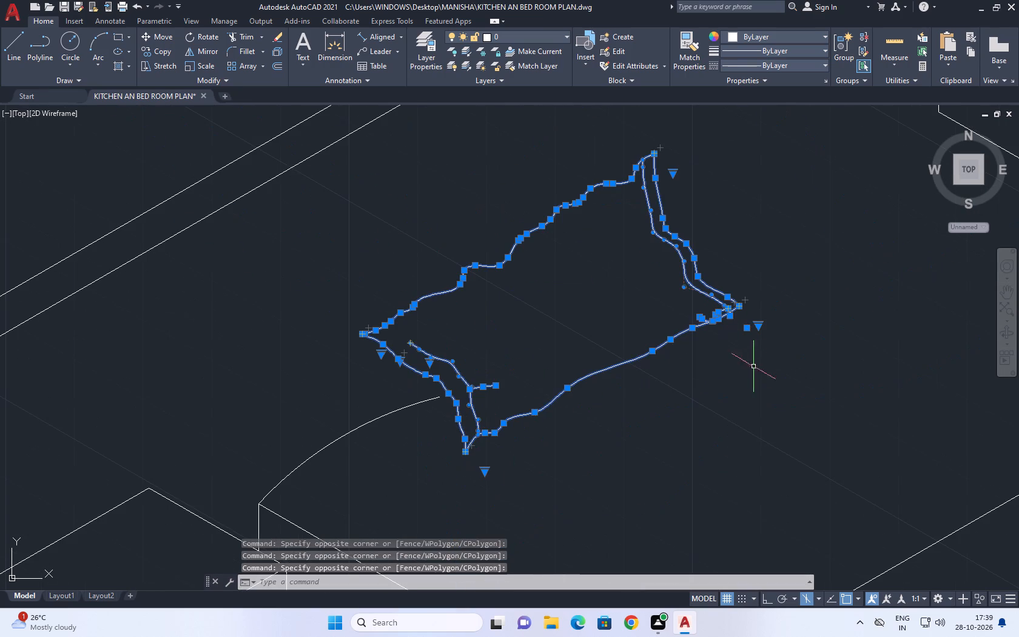
left_click(753, 366)
left_click_drag(672, 280, 659, 278)
middle_click_drag(629, 299, 587, 382)
key("c")
key("o")
key("space")
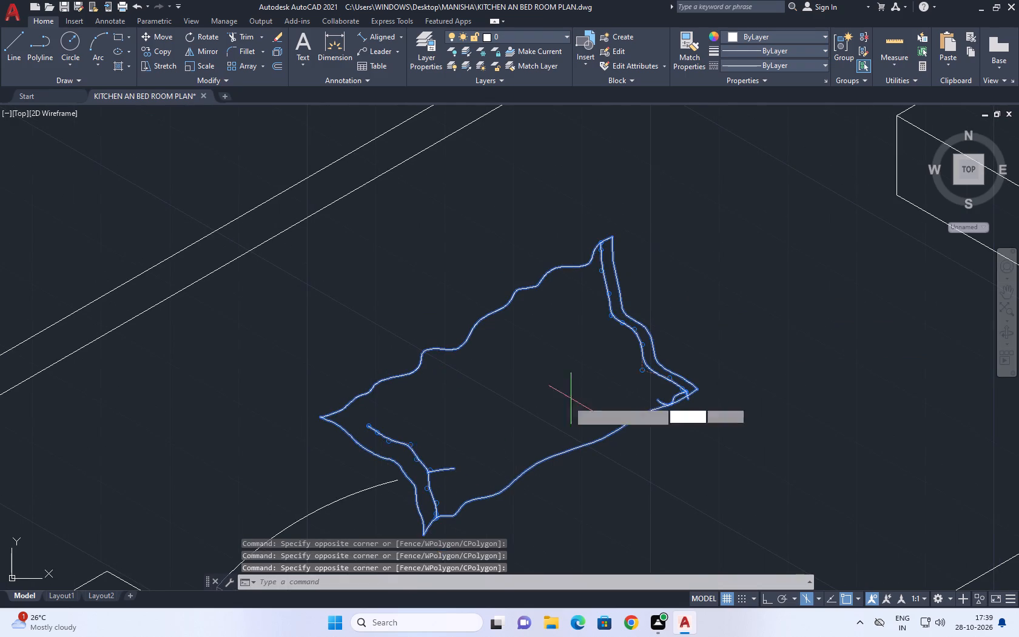
left_click(523, 435)
scroll(727, 352, "down", 1)
middle_click_drag(720, 357, 506, 456)
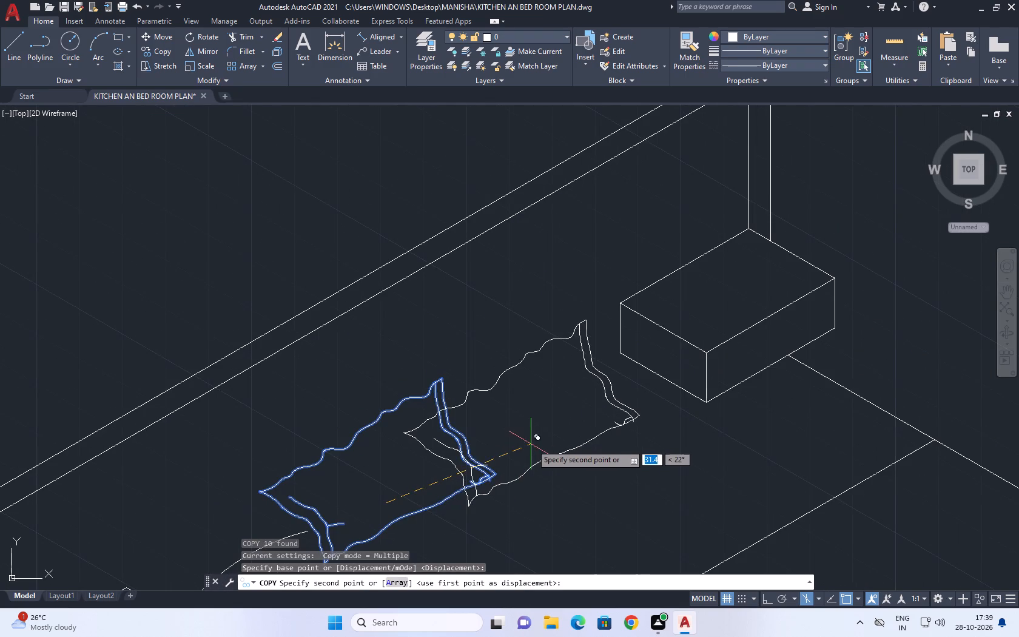
key("F5")
key("F8")
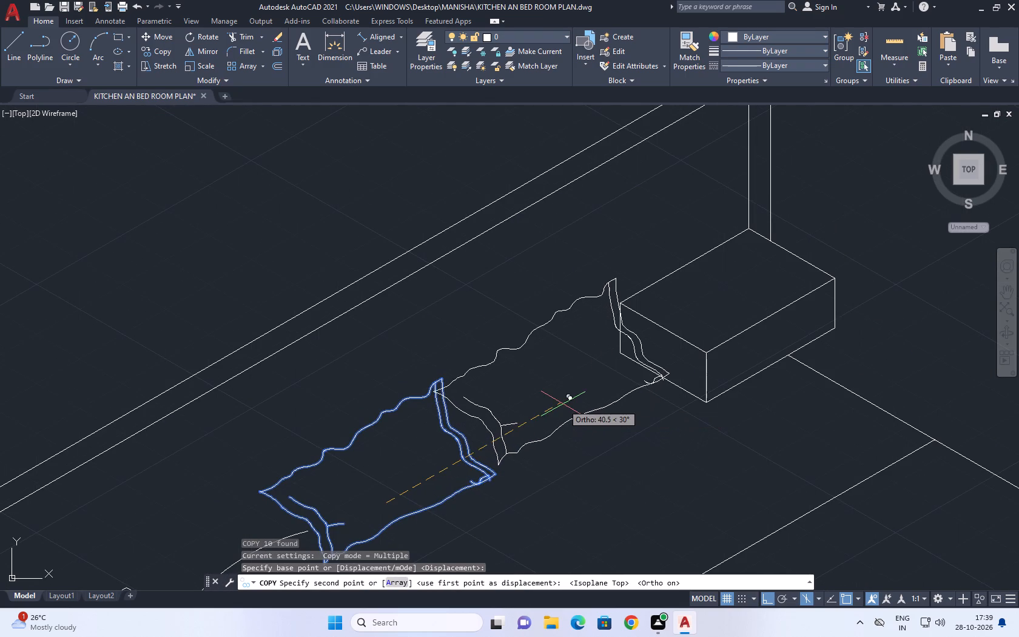
left_click(579, 391)
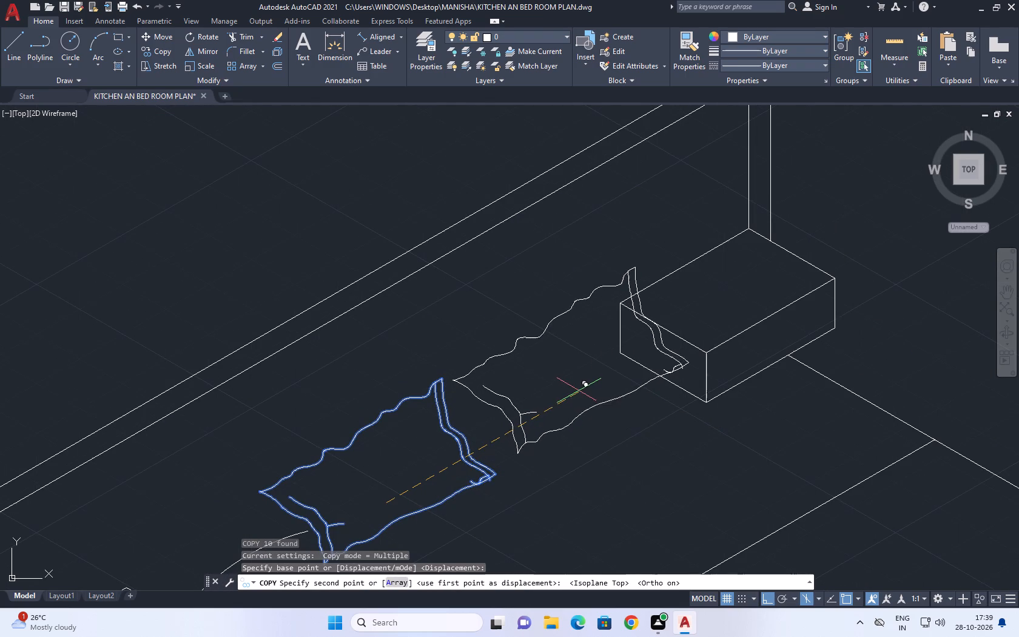
key("Escape")
Move both pillows about 11 units parallel to the headboard toward the near bedside table.
scroll(656, 337, "up", 3)
left_click(738, 379)
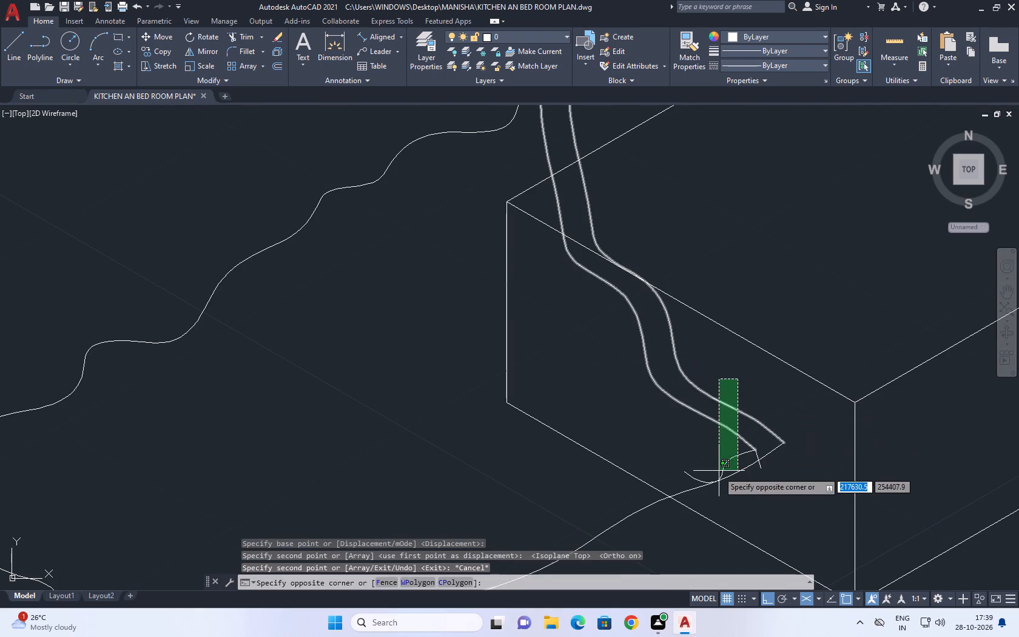
left_click(709, 479)
middle_click_drag(604, 329, 643, 379)
scroll(649, 384, "down", 2)
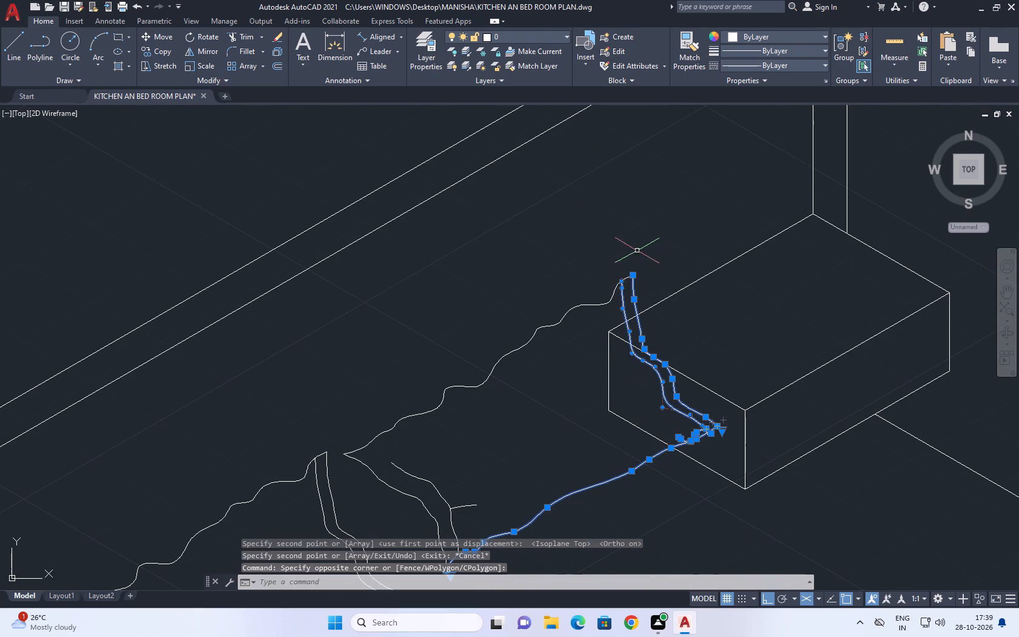
left_click_drag(527, 379, 506, 355)
left_click(438, 292)
scroll(473, 297, "down", 3)
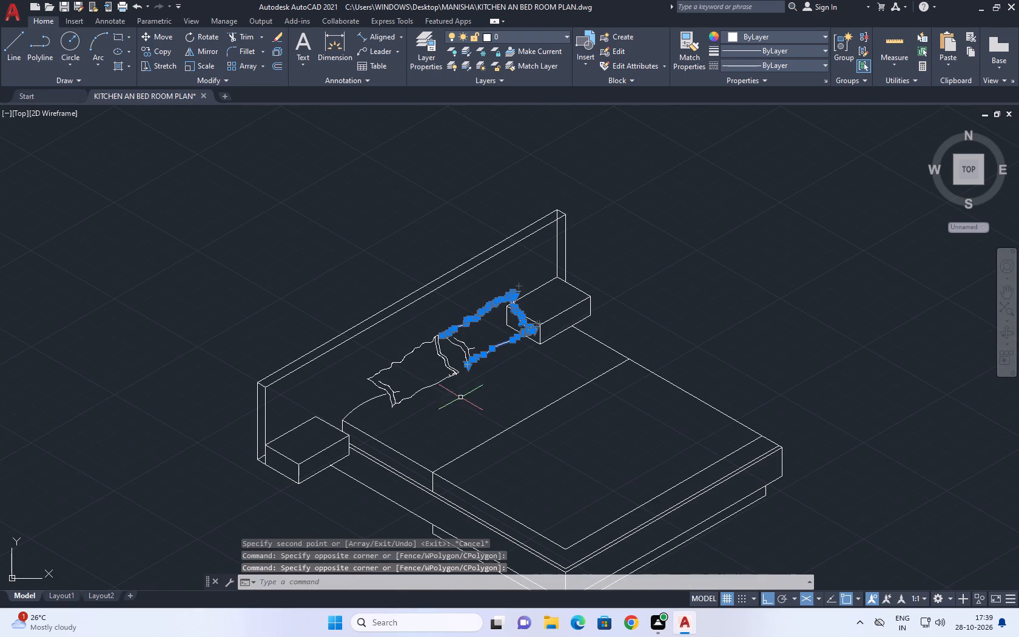
left_click_drag(464, 404, 462, 393)
left_click(409, 328)
scroll(453, 345, "up", 3)
left_click_drag(593, 447, 570, 402)
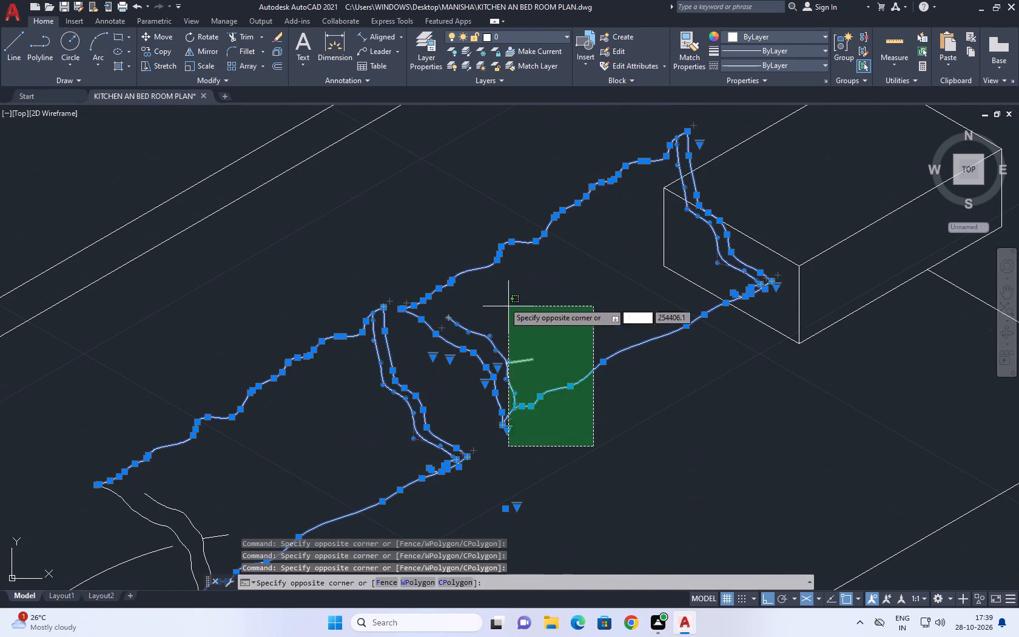
left_click(459, 265)
scroll(515, 317, "down", 3)
scroll(437, 371, "up", 3)
middle_click_drag(362, 328, 404, 344)
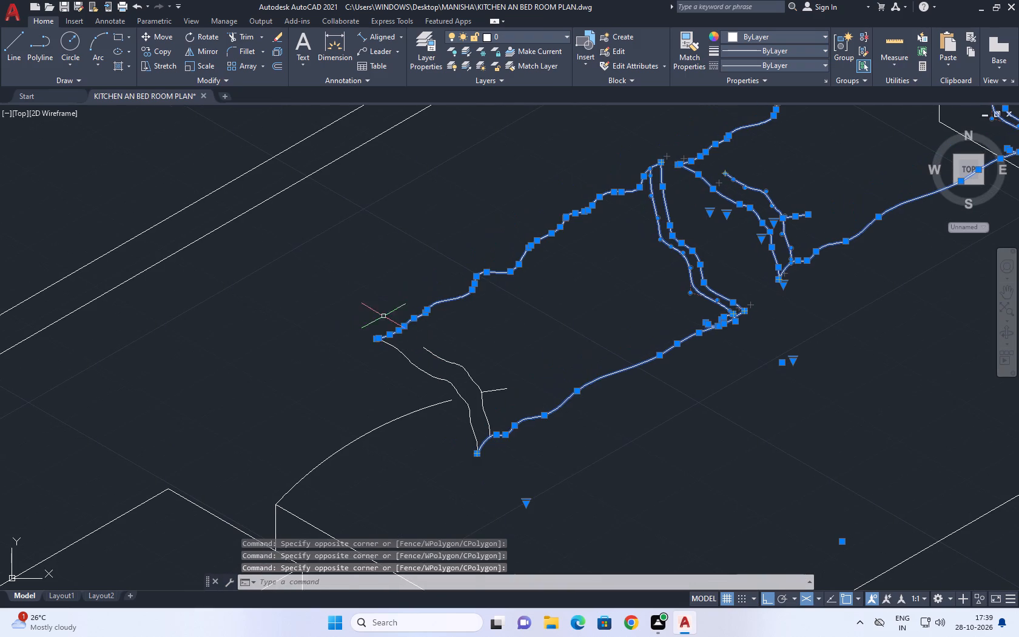
left_click_drag(344, 260, 345, 277)
left_click(620, 486)
scroll(540, 430, "down", 3)
key("m")
key("space")
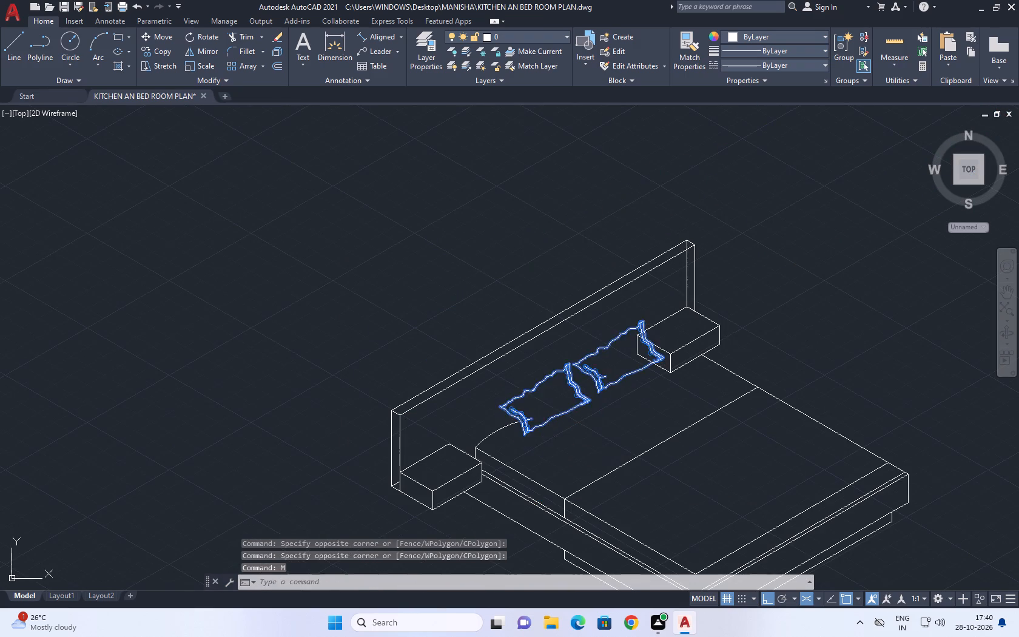
scroll(564, 439, "up", 2)
left_click(664, 430)
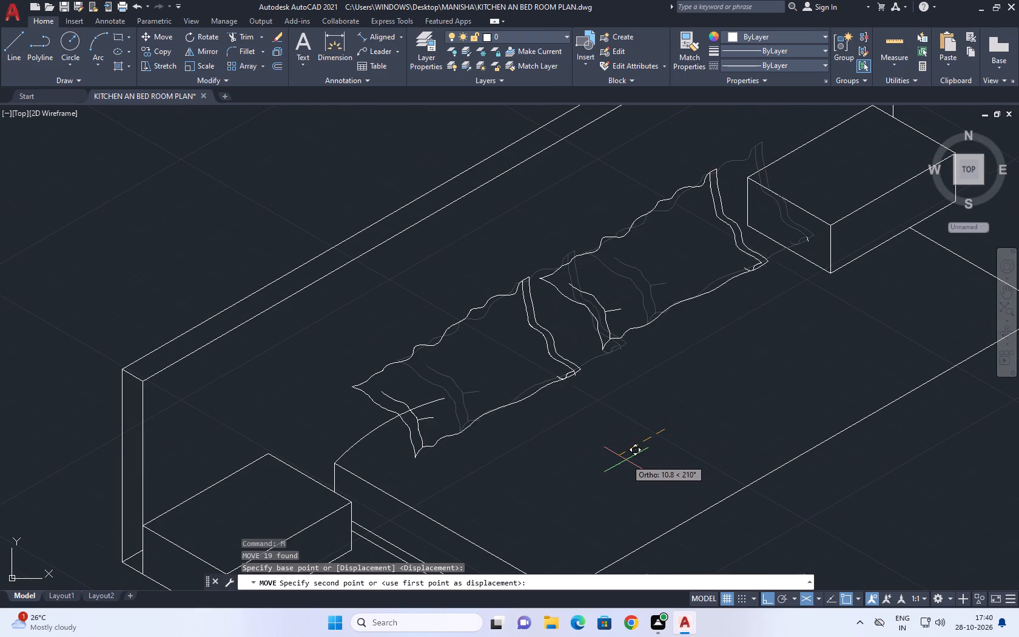
left_click(612, 452)
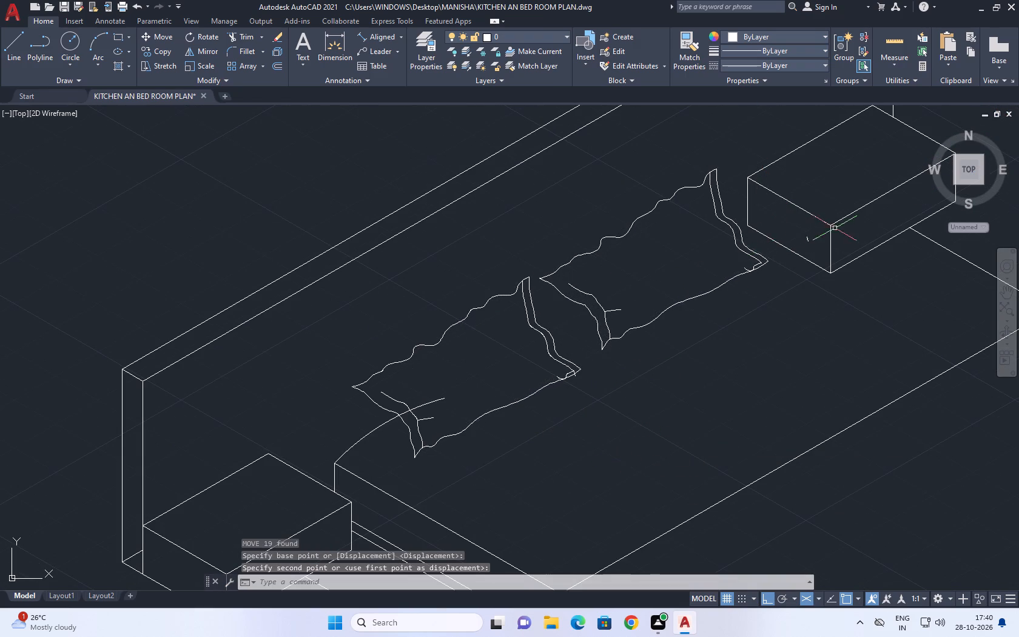
Erase the stray short spline left over the far bedside table's front corner.
scroll(829, 225, "up", 3)
left_click_drag(823, 322, 803, 295)
left_click(760, 231)
key("Delete")
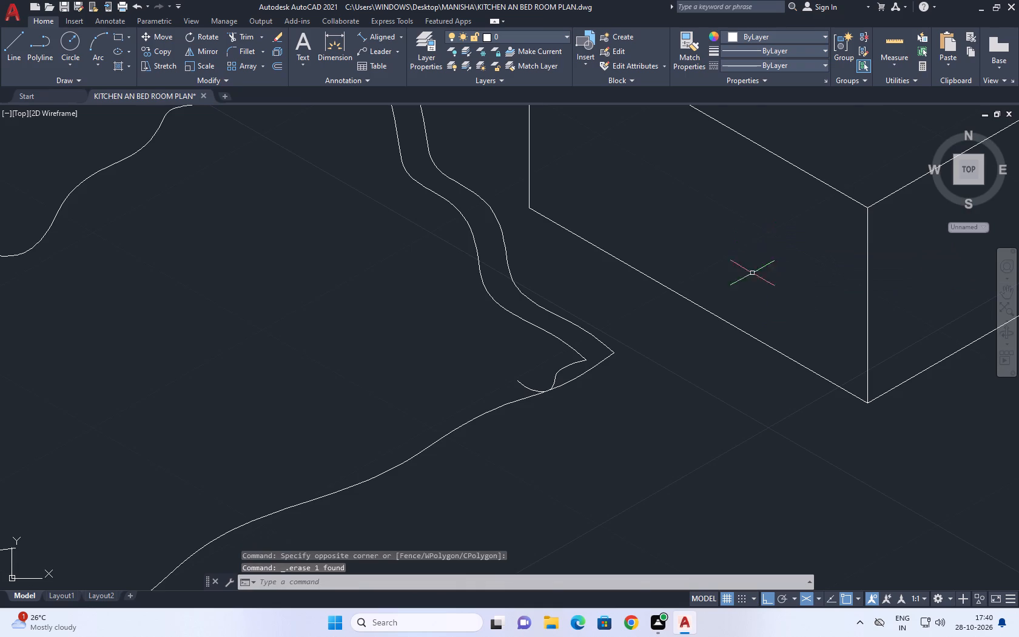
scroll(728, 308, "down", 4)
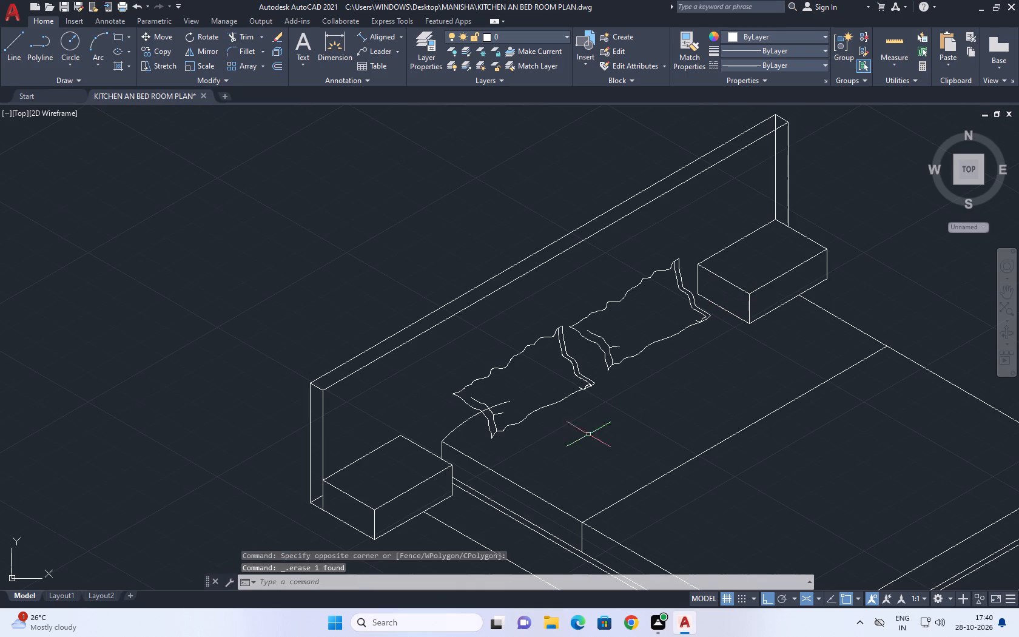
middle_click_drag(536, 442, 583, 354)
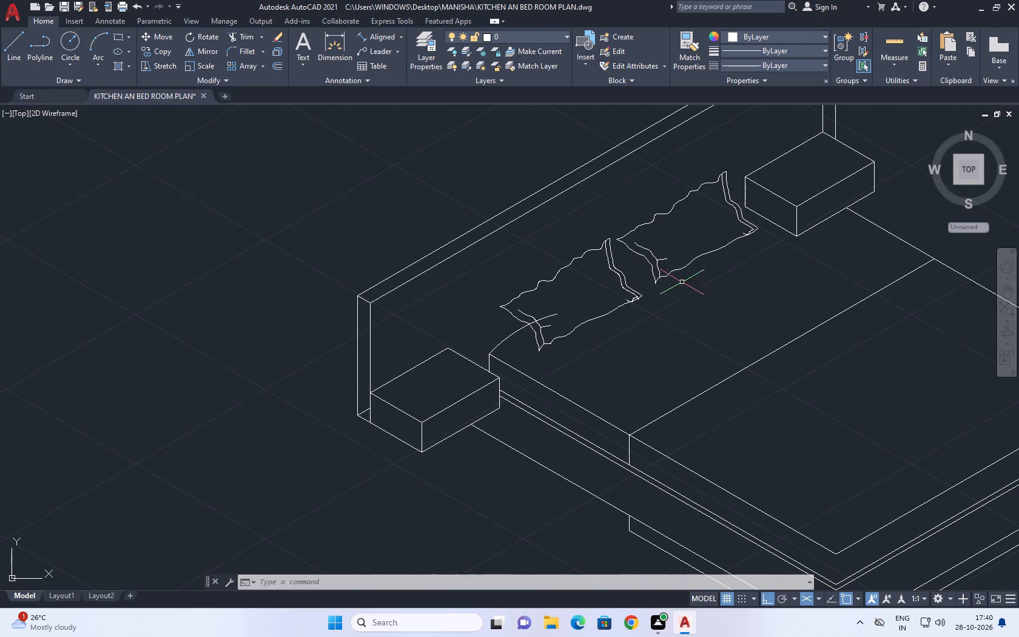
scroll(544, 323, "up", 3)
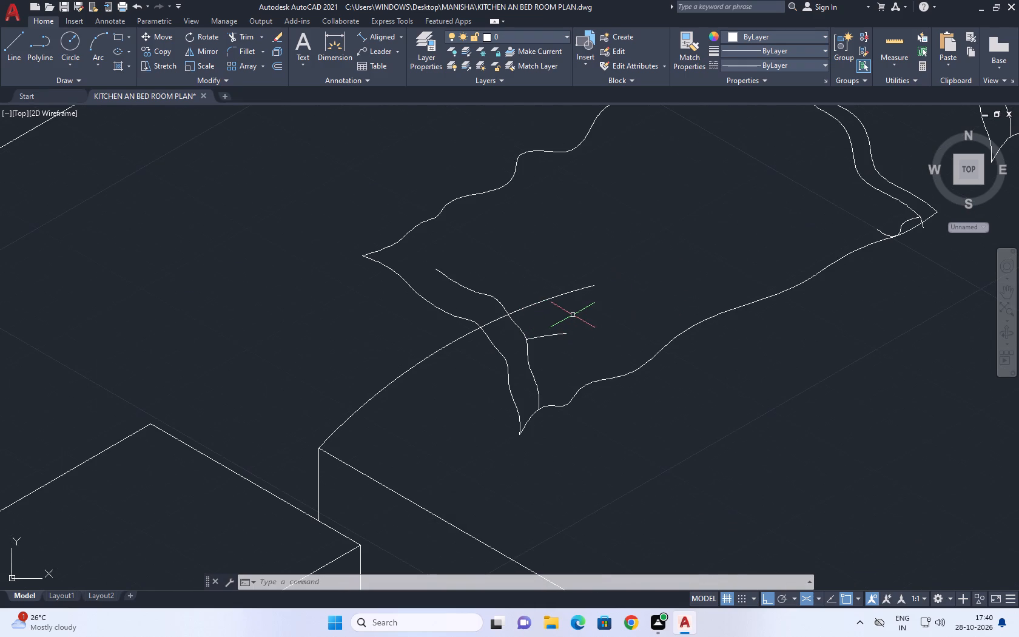
Pull back the end of the arc at the mattress's near corner so it stops at the near pillow's side edge.
left_click(580, 311)
left_click(568, 280)
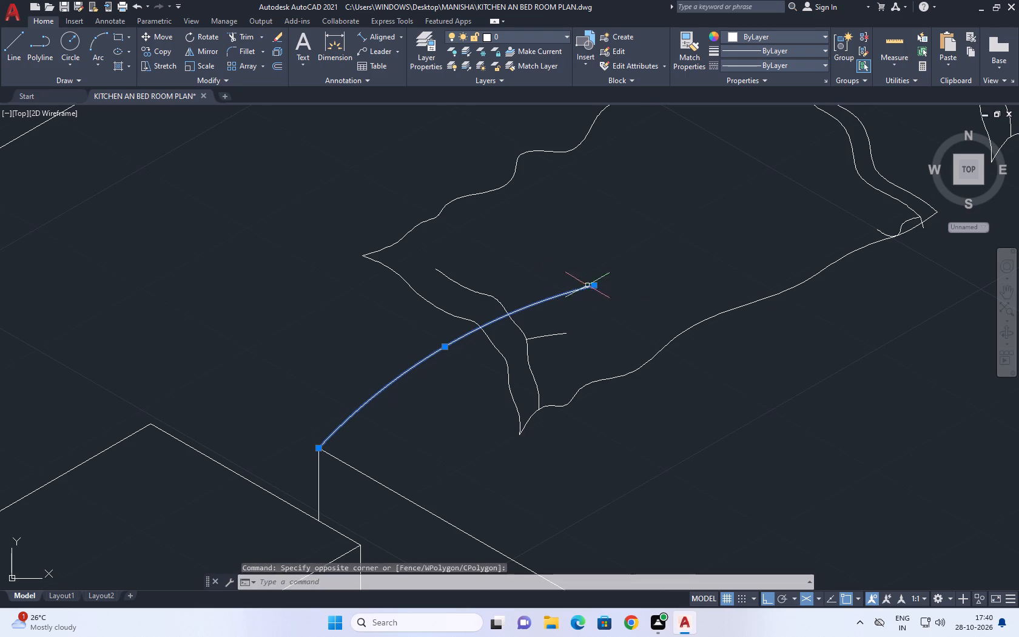
scroll(587, 285, "up", 3)
left_click(611, 285)
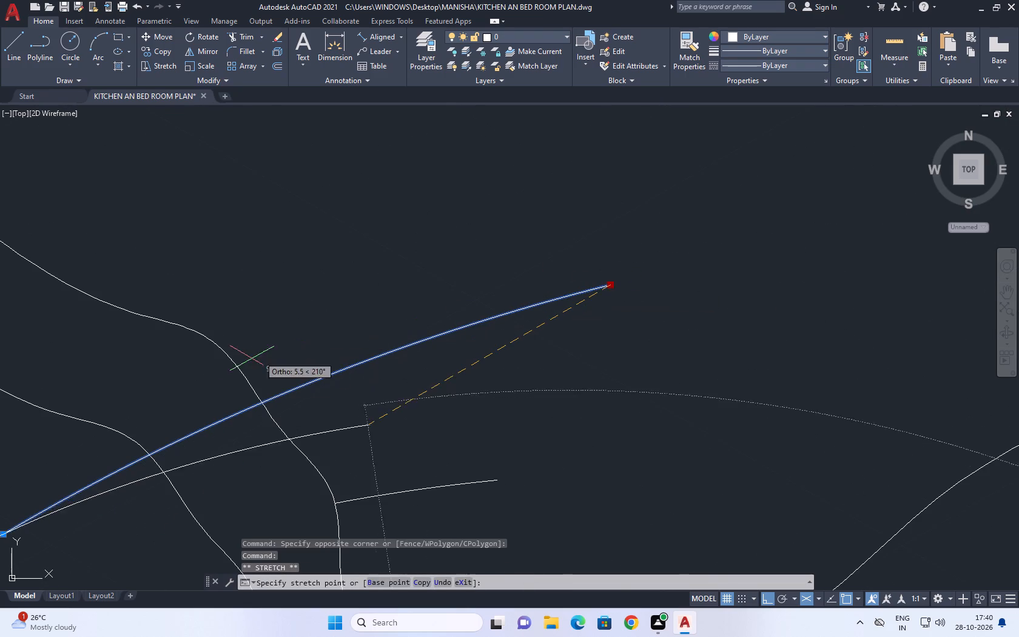
left_click_drag(149, 456, 160, 457)
key("grave")
scroll(365, 406, "down", 5)
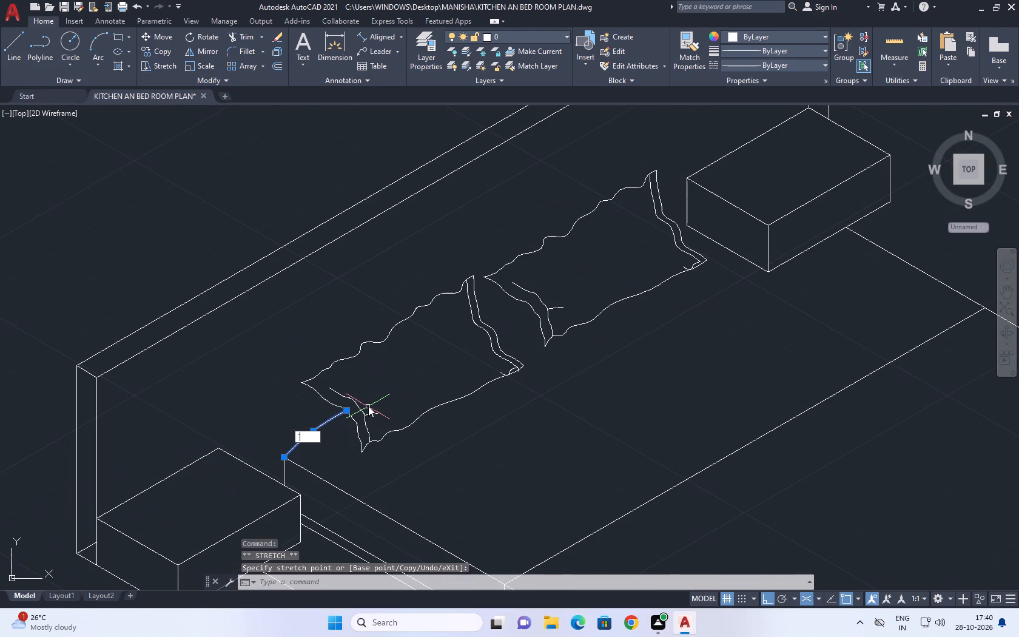
key("Escape")
key("Escape")
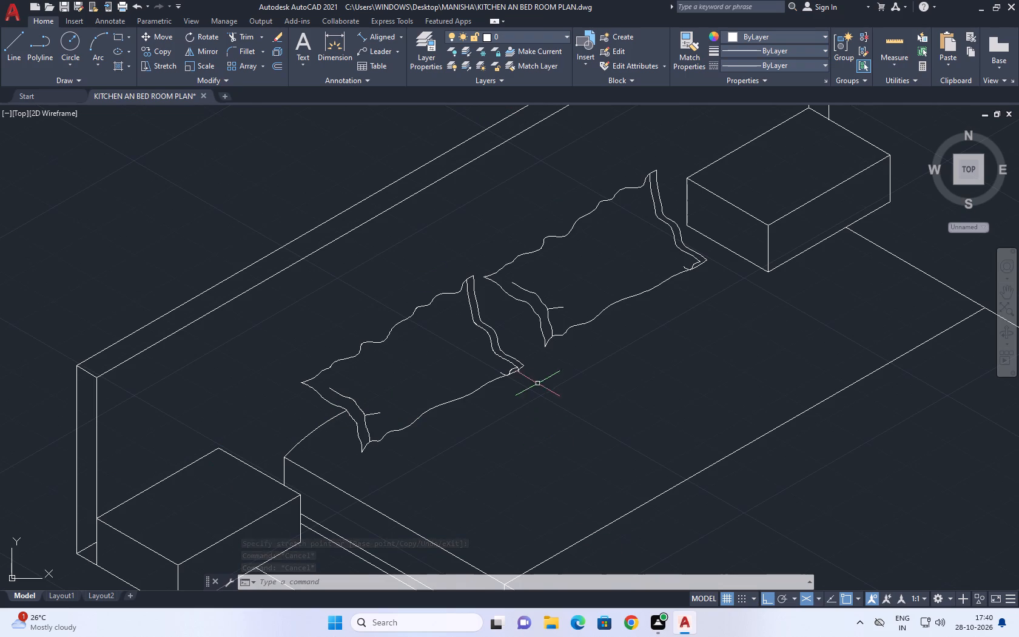
Erase the short stray segment crossing the front edge of the near pillow at its outer corner.
scroll(519, 354, "up", 5)
scroll(582, 286, "down", 1)
middle_click_drag(588, 415, 593, 229)
scroll(504, 254, "up", 3)
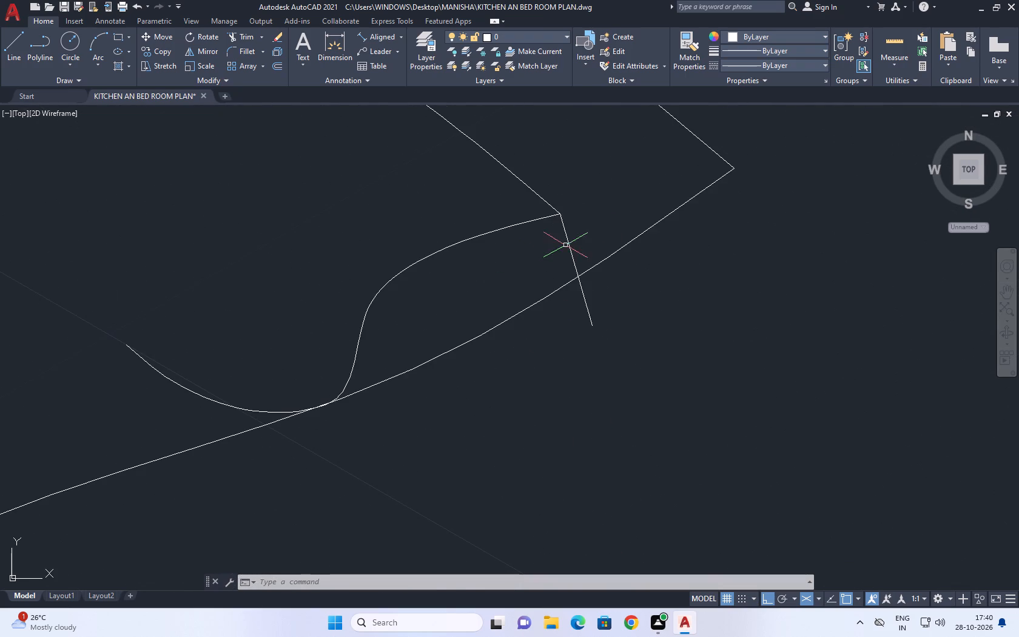
left_click(570, 243)
right_click(551, 289)
left_click(578, 382)
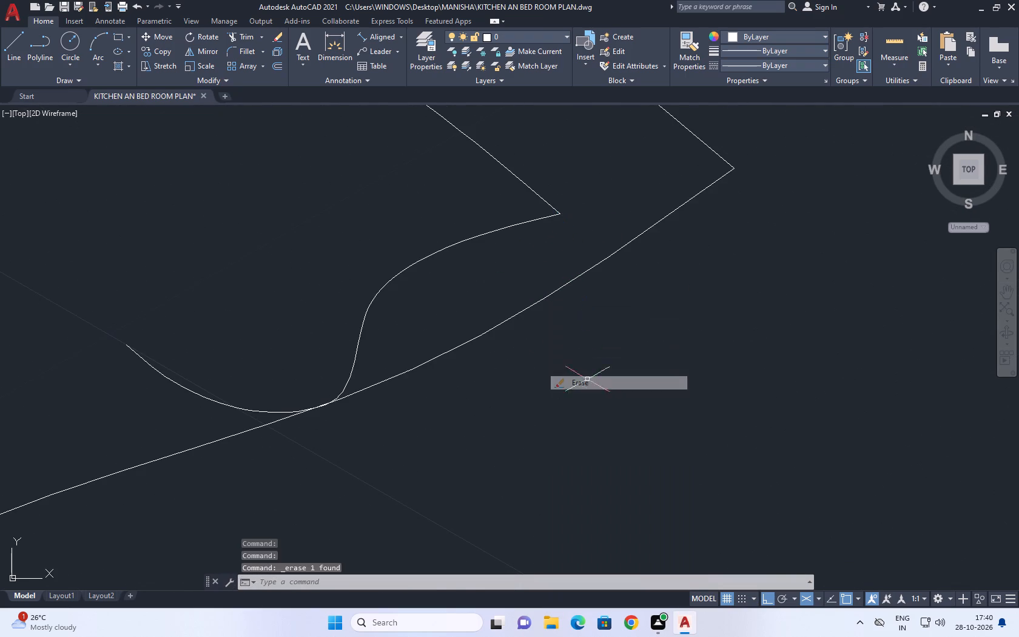
Stretch the free end of the far pillow's inner seam spline until it meets the pillow outline, and deselect it.
scroll(568, 304, "down", 6)
scroll(641, 246, "down", 1)
middle_click_drag(662, 225, 604, 363)
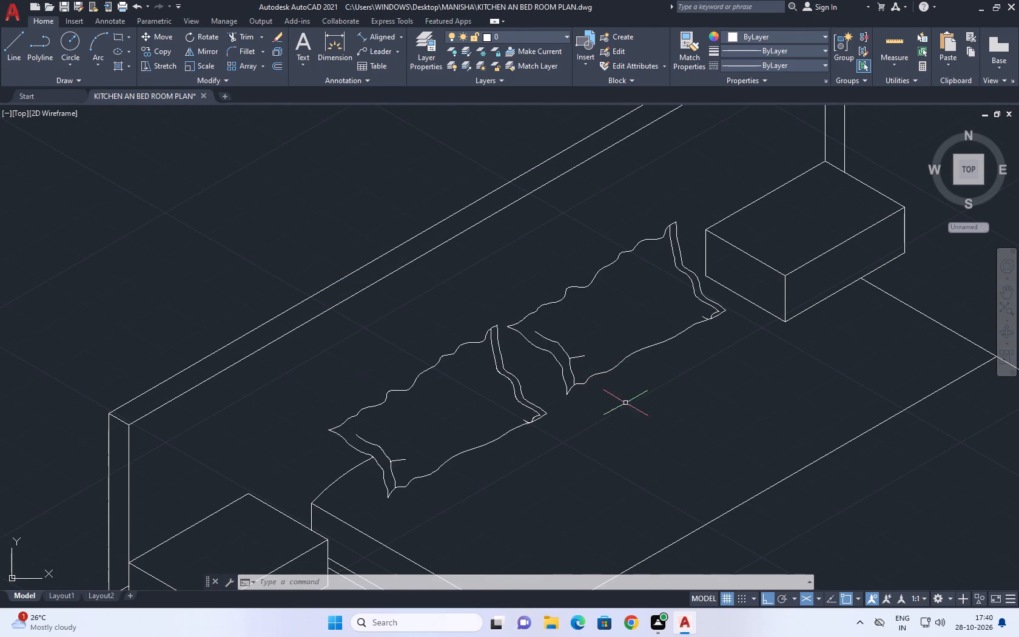
scroll(545, 335, "up", 2)
left_click(533, 326)
left_click(519, 332)
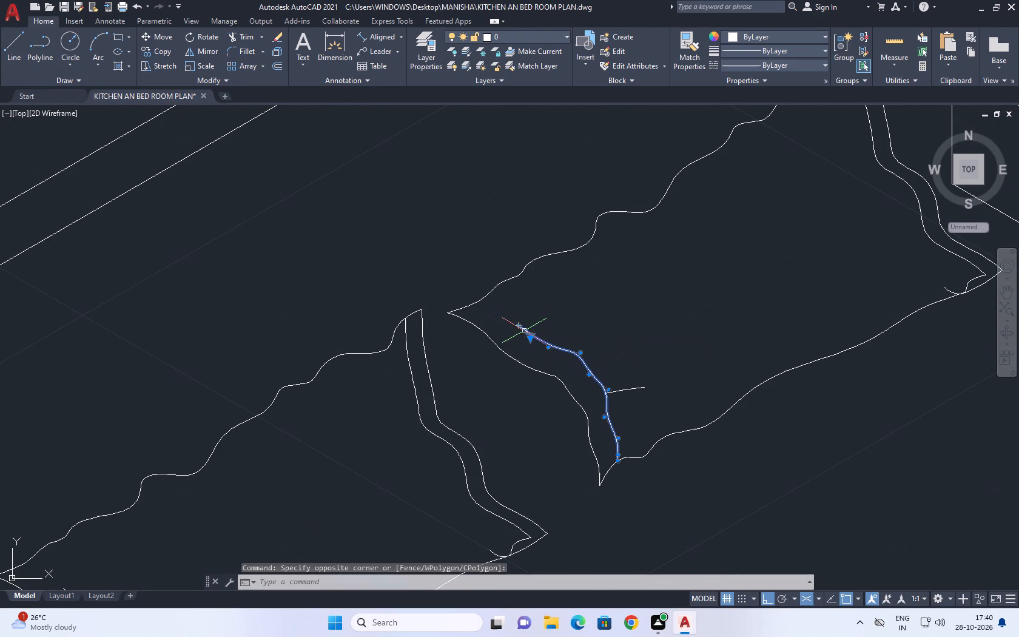
left_click(518, 325)
left_click(496, 318)
left_click(475, 307)
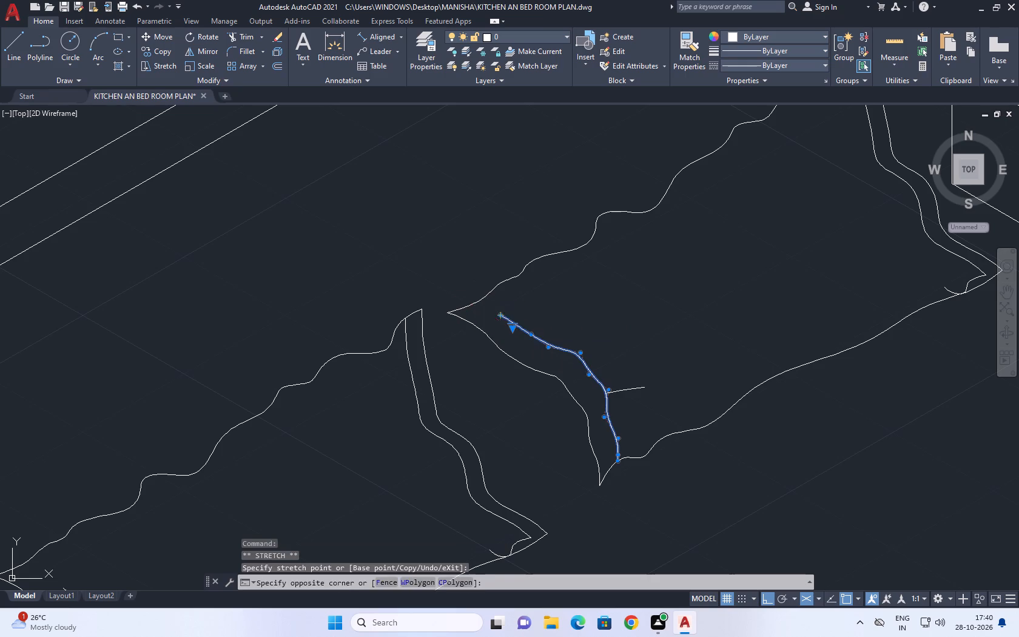
left_click(488, 310)
left_click(500, 314)
left_click(482, 308)
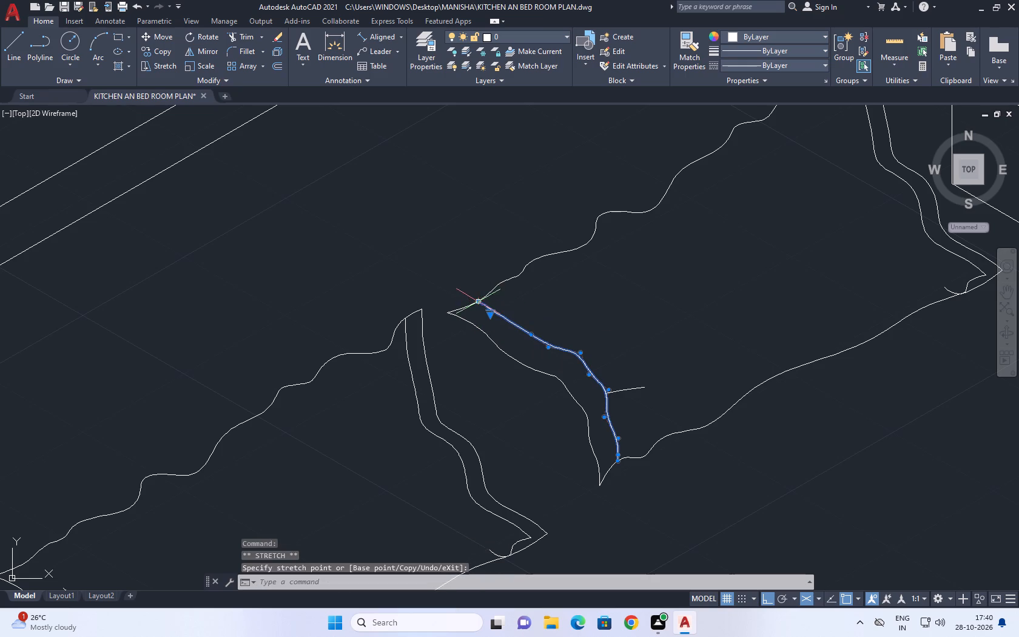
scroll(542, 315, "down", 4)
middle_click_drag(589, 307, 473, 359)
right_click(602, 255)
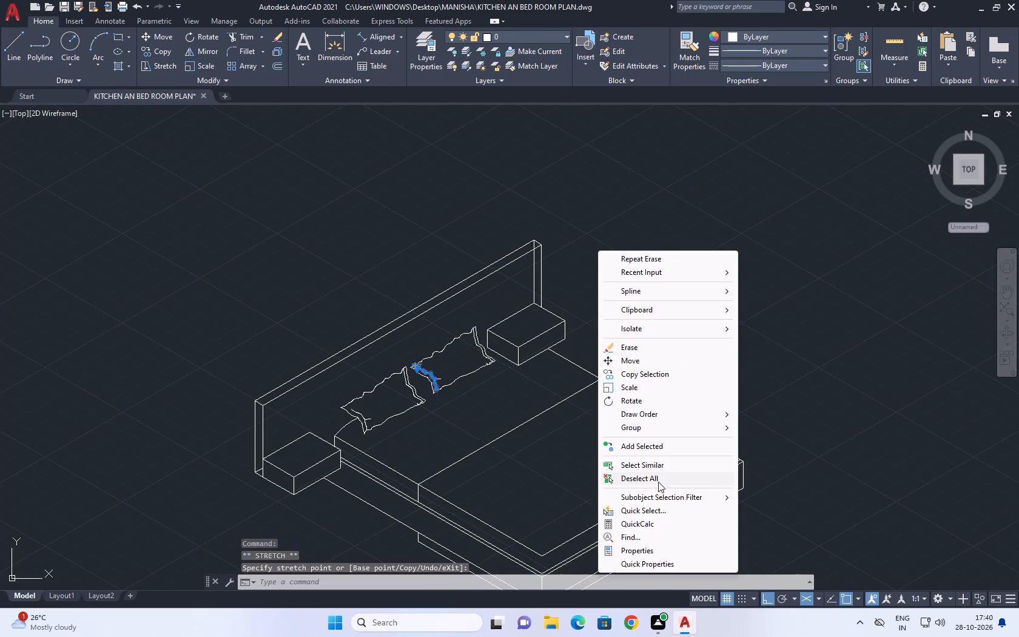
left_click(653, 478)
Erase the hidden vertical line at the headboard's far end, running from its back top corner to the bedside table.
middle_click_drag(672, 386, 510, 348)
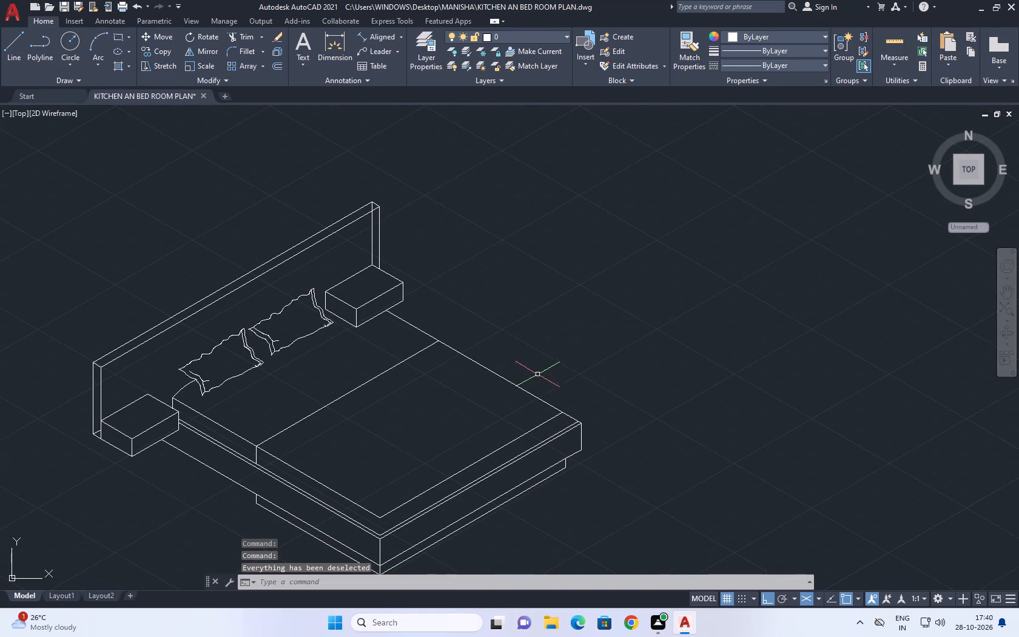
scroll(577, 132, "down", 1)
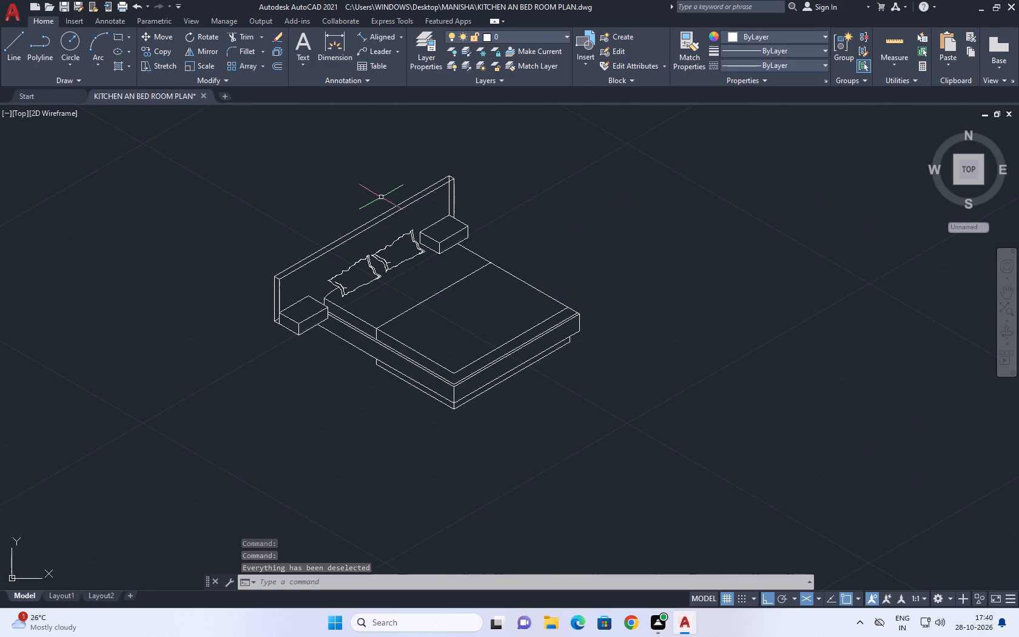
scroll(382, 197, "up", 1)
middle_click_drag(454, 244, 425, 291)
middle_click(425, 291)
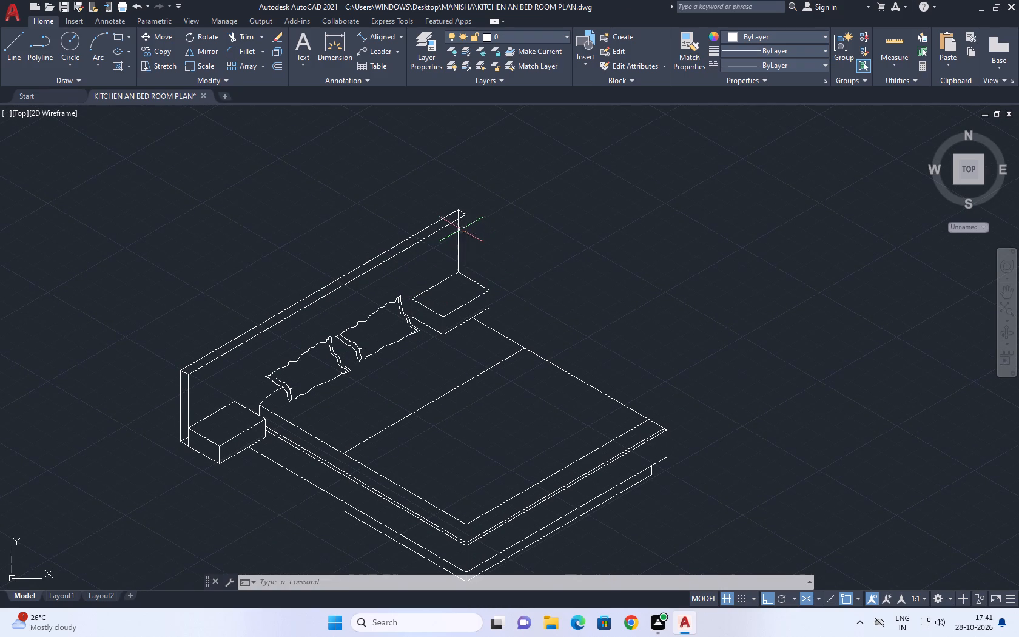
scroll(460, 231, "up", 1)
middle_click_drag(456, 237, 443, 243)
left_click(443, 249)
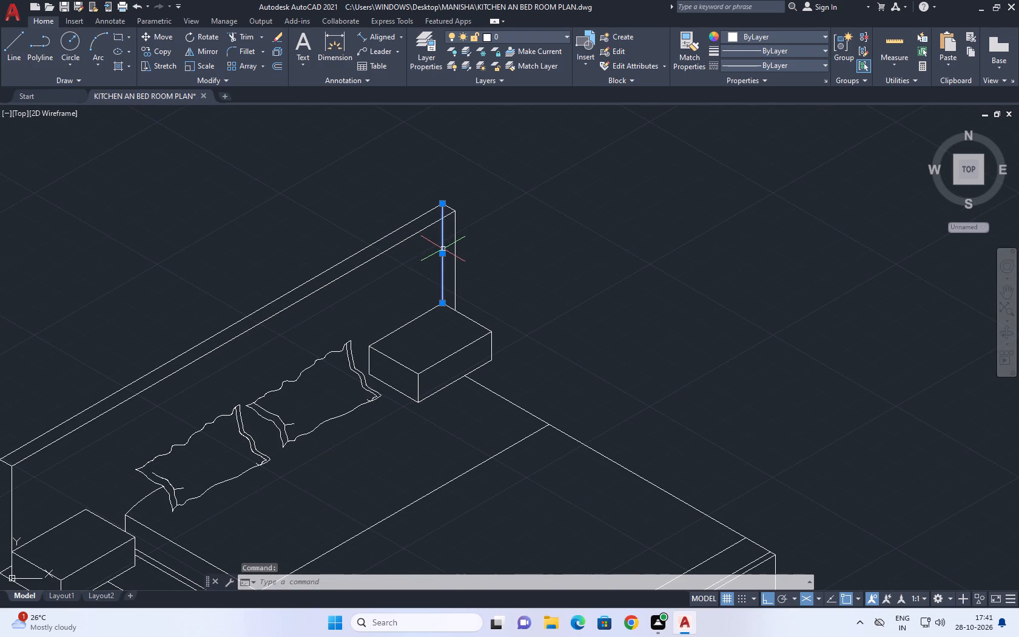
right_click(522, 223)
left_click(566, 295)
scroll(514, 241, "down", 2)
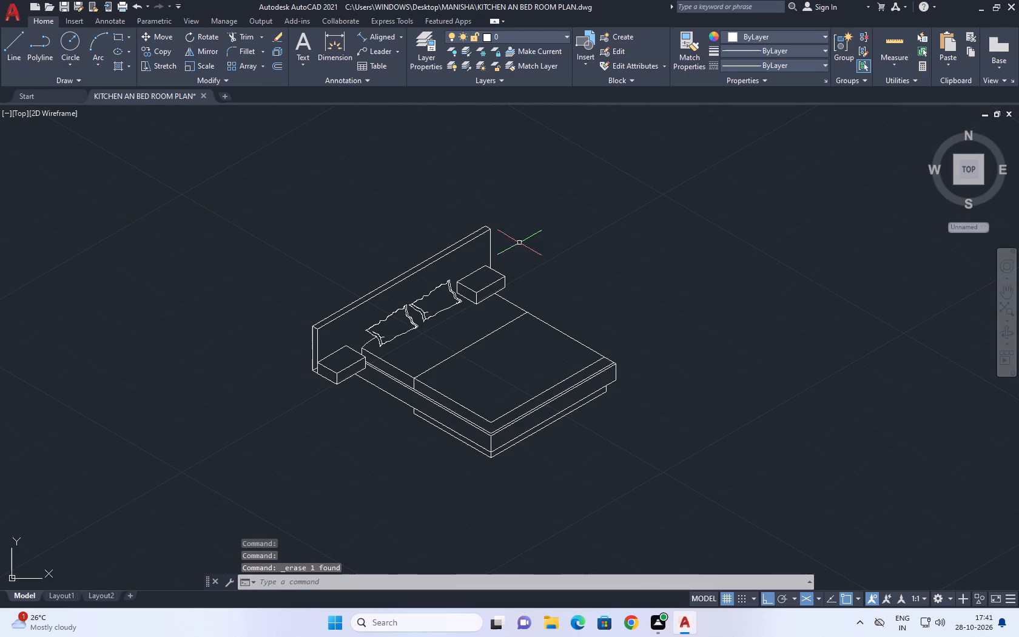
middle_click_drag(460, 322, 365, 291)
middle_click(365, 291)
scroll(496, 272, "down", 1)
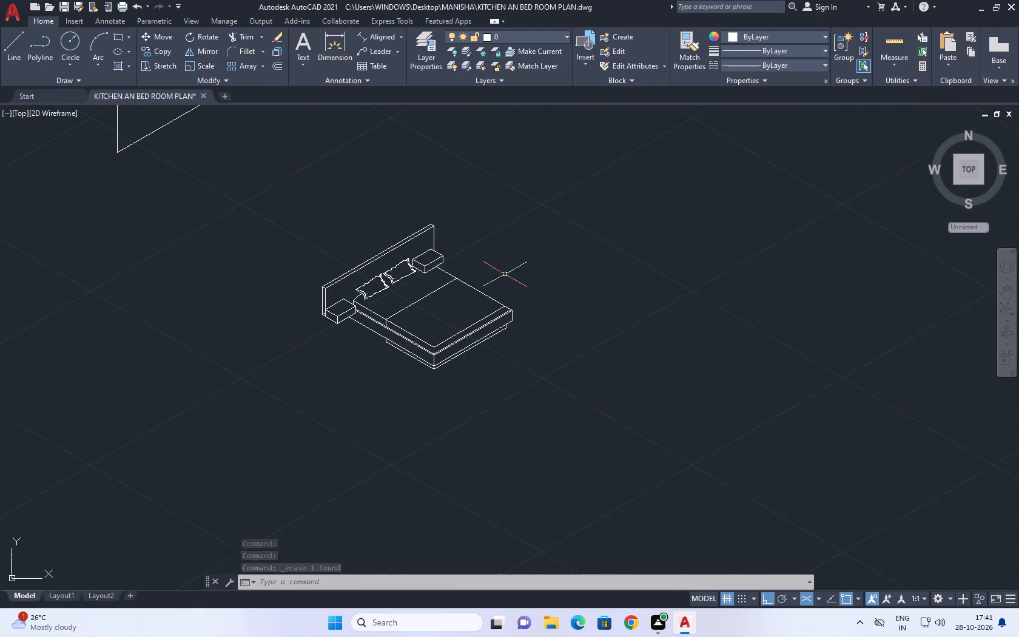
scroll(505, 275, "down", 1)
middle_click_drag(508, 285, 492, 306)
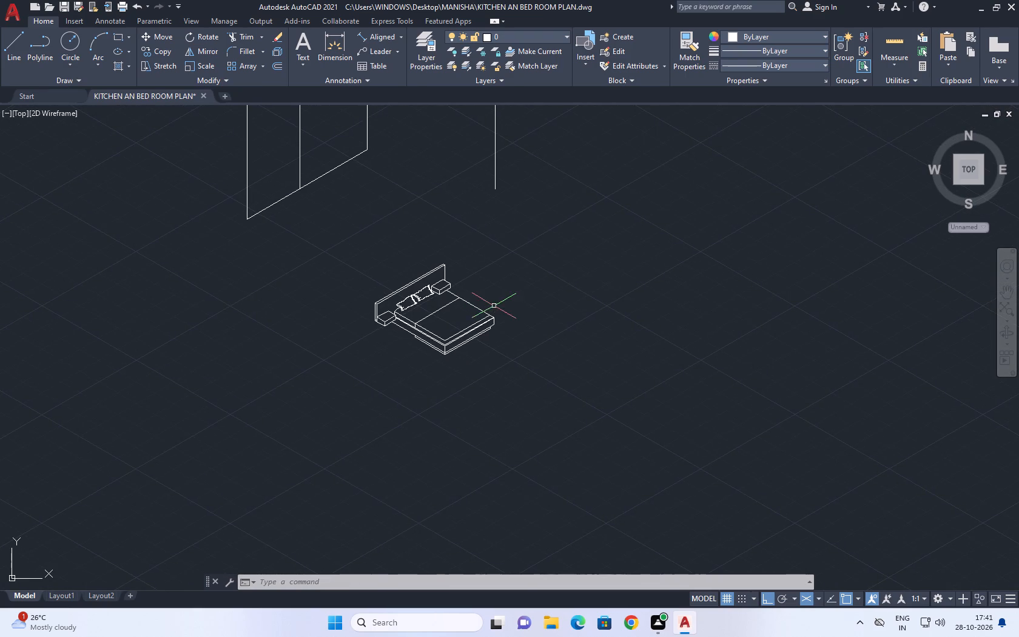
Draw a closed four-sided line outline with a side of about 7 units on top of the far bedside table.
scroll(446, 283, "up", 3)
scroll(389, 274, "up", 1)
middle_click_drag(421, 269, 426, 270)
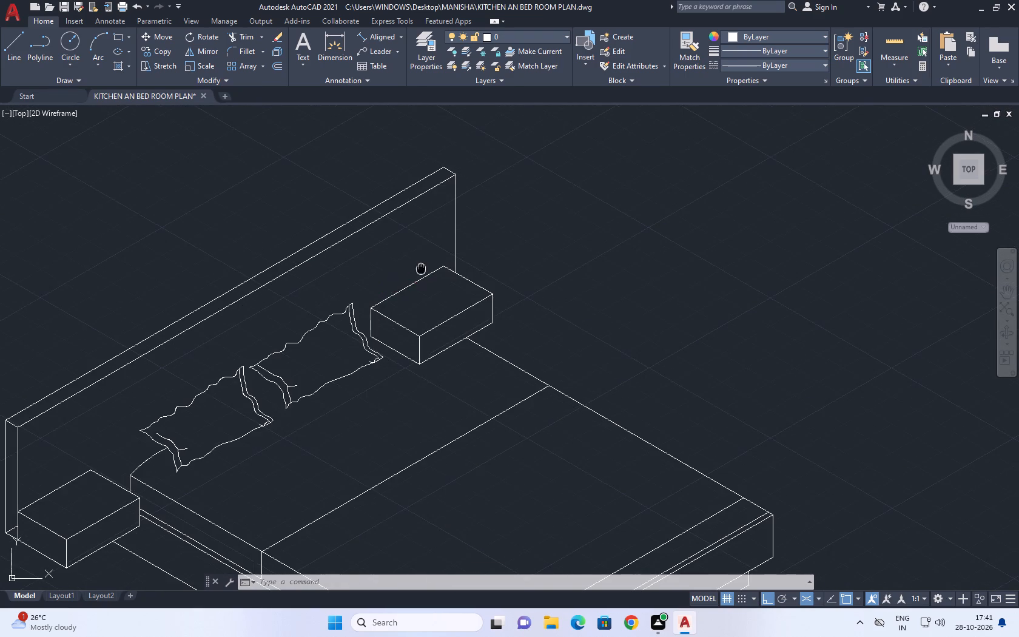
middle_click_drag(426, 270, 456, 320)
key("l")
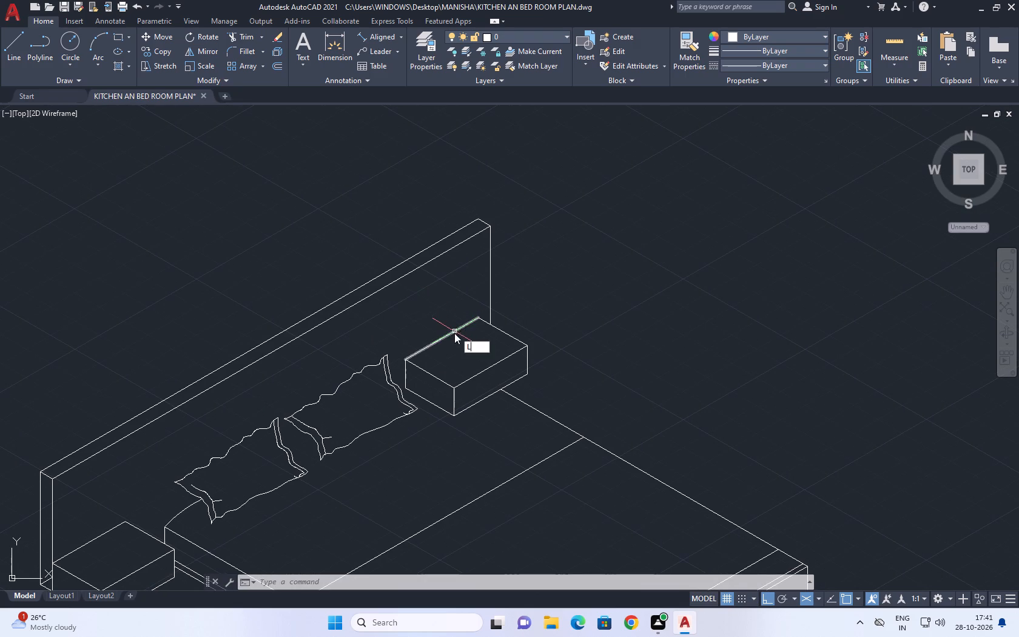
key("space")
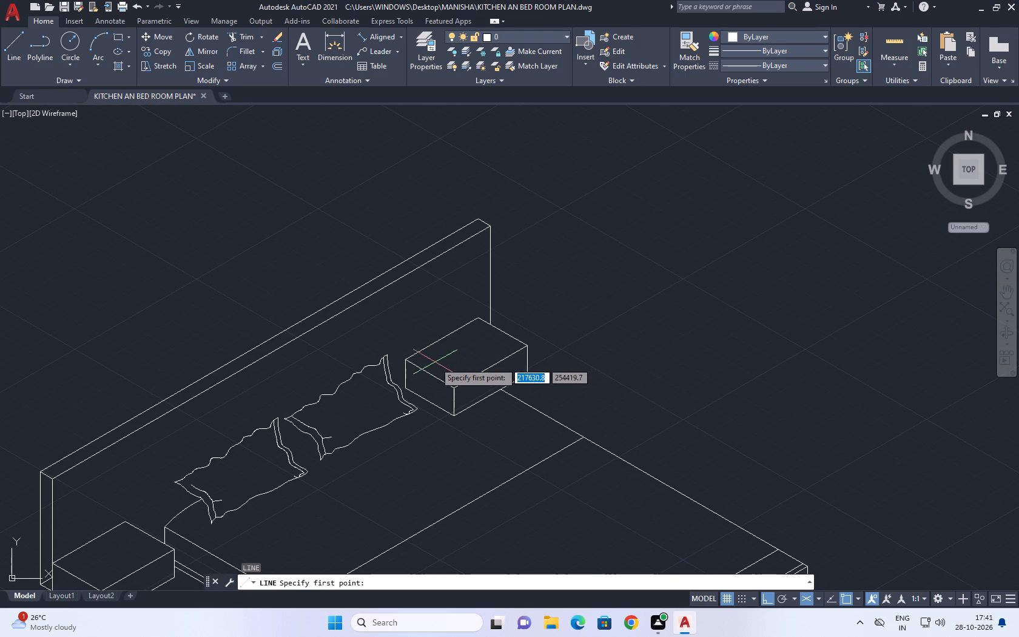
scroll(435, 362, "up", 3)
left_click(439, 347)
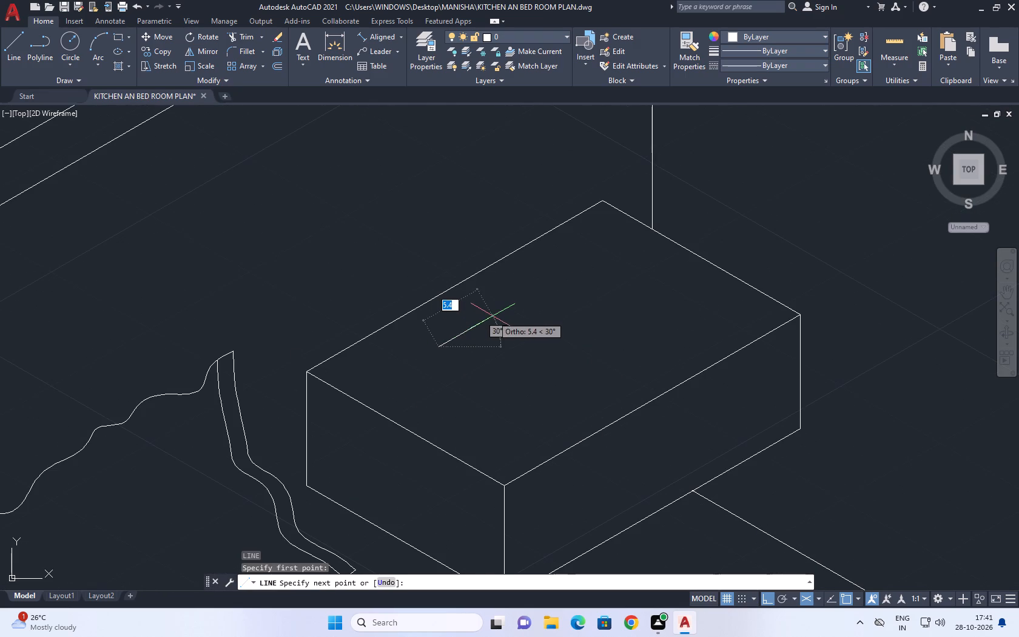
left_click(513, 313)
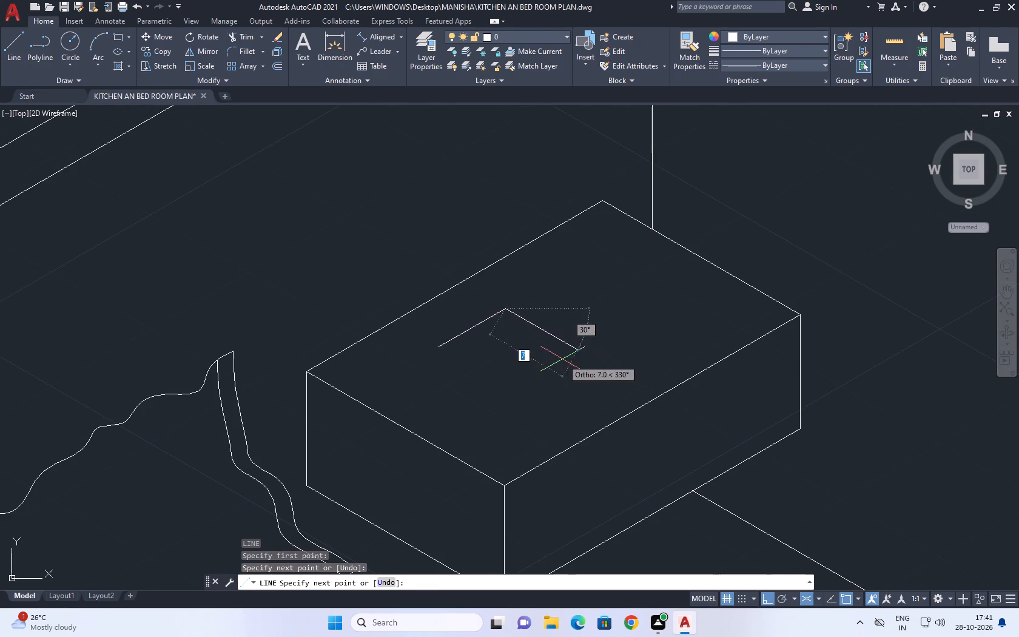
left_click(563, 359)
left_click(533, 393)
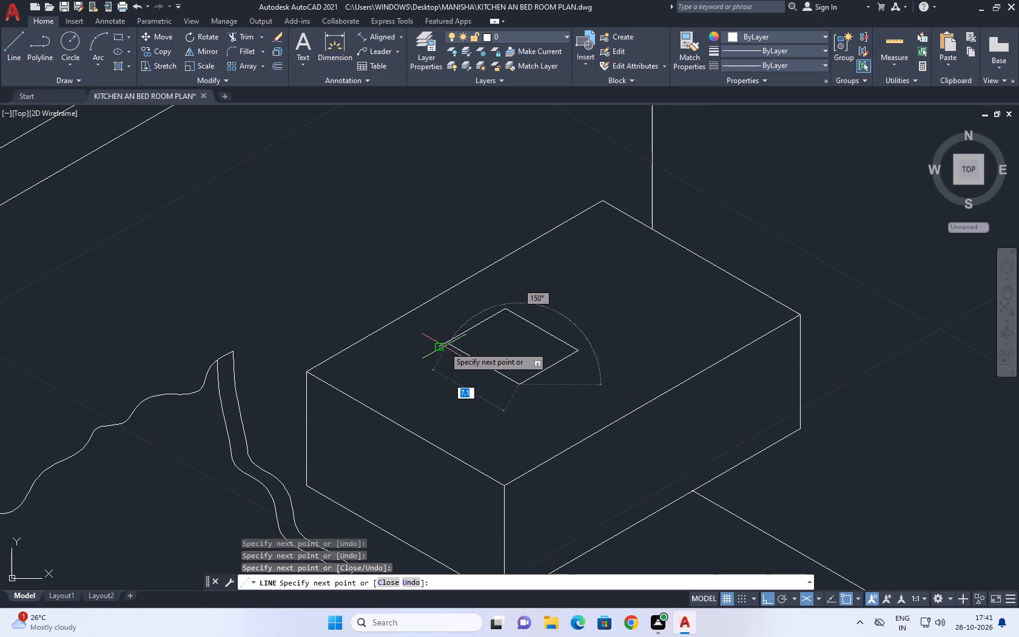
left_click(442, 347)
key("space")
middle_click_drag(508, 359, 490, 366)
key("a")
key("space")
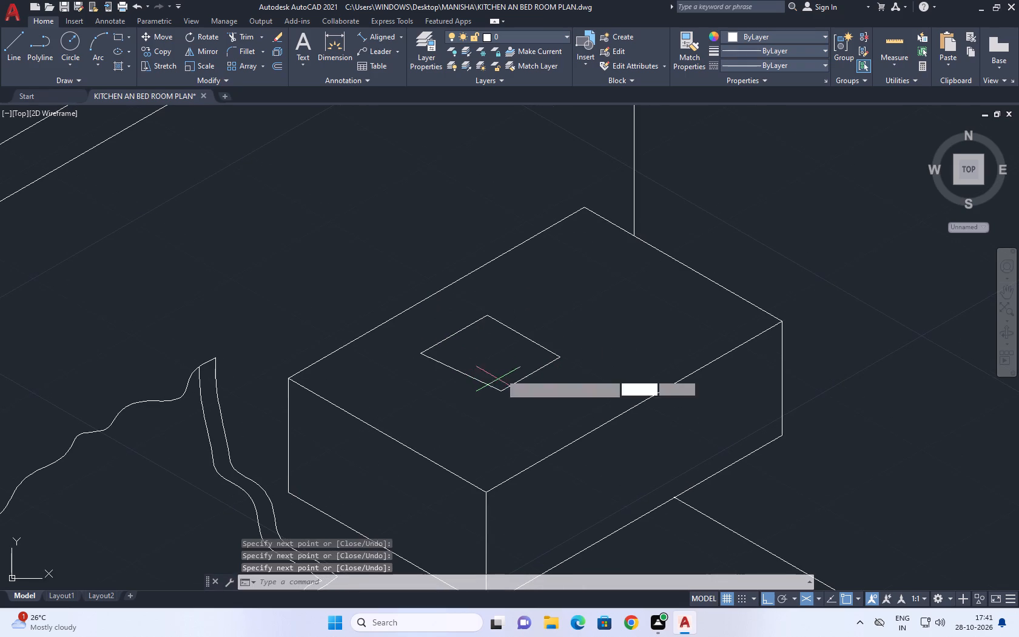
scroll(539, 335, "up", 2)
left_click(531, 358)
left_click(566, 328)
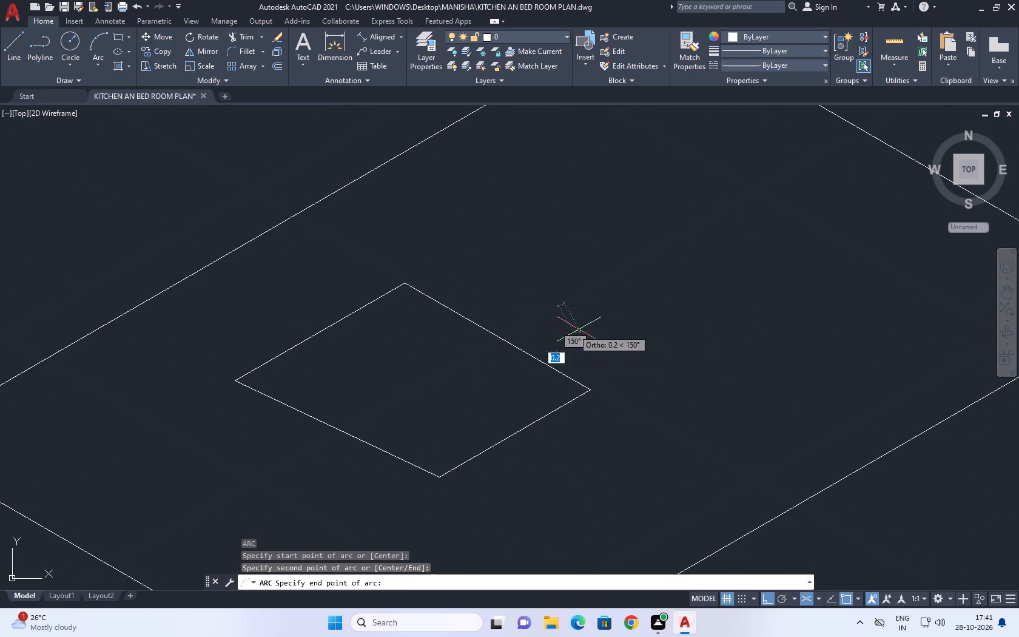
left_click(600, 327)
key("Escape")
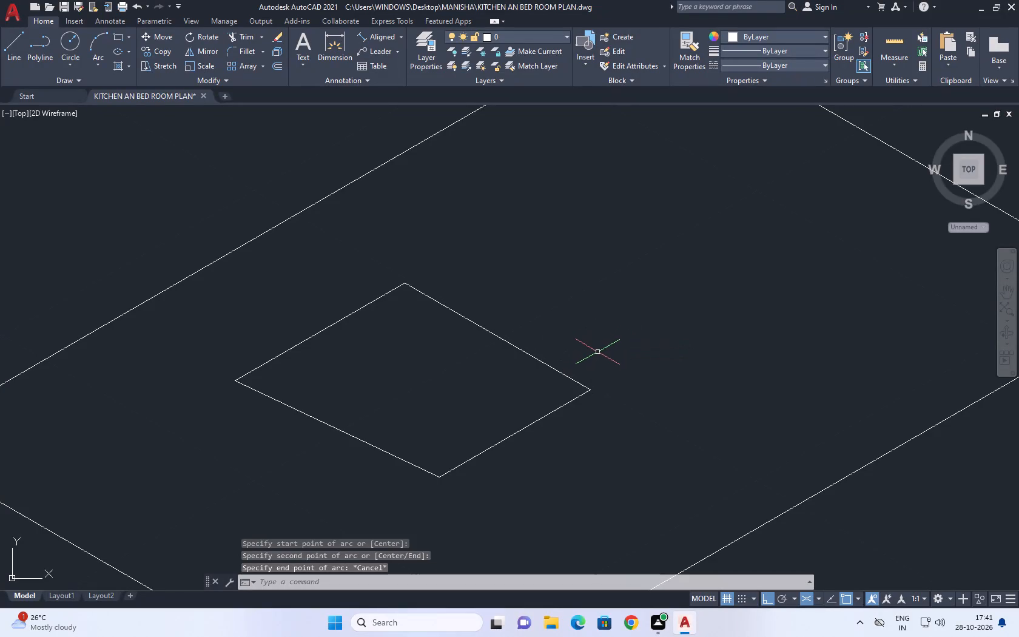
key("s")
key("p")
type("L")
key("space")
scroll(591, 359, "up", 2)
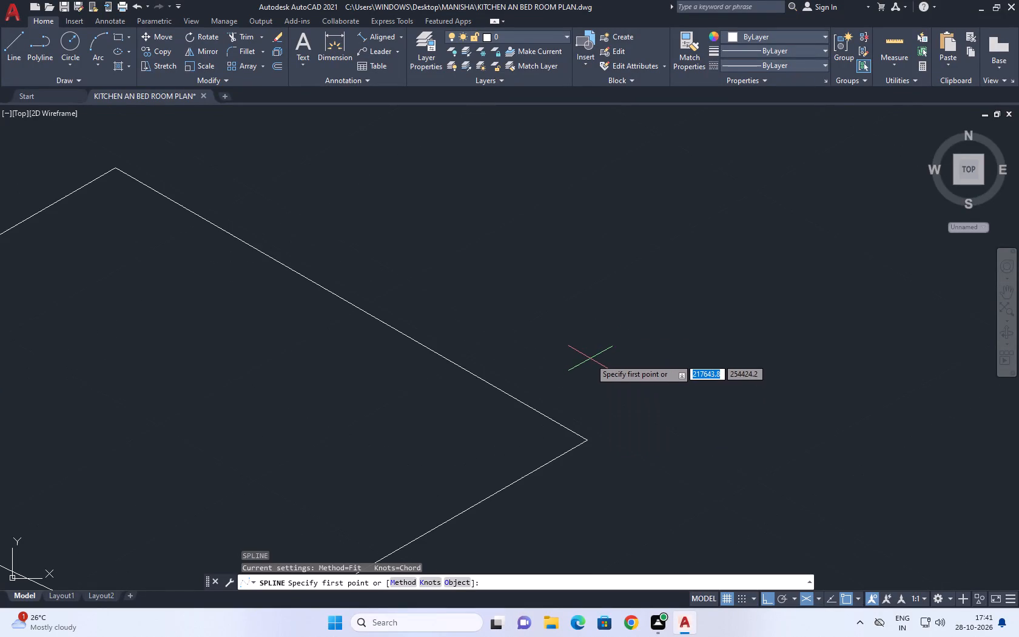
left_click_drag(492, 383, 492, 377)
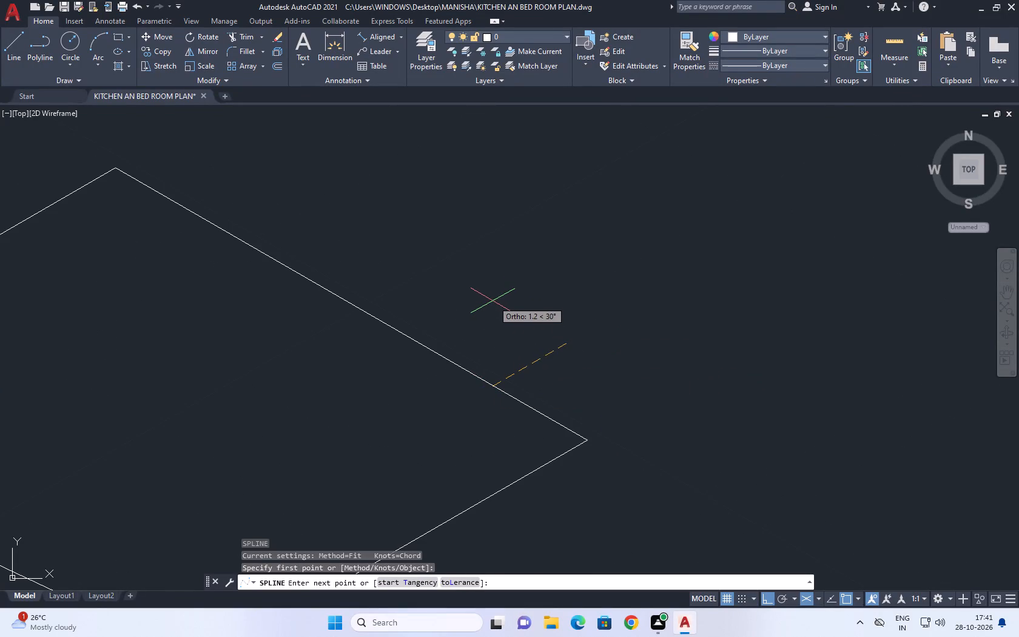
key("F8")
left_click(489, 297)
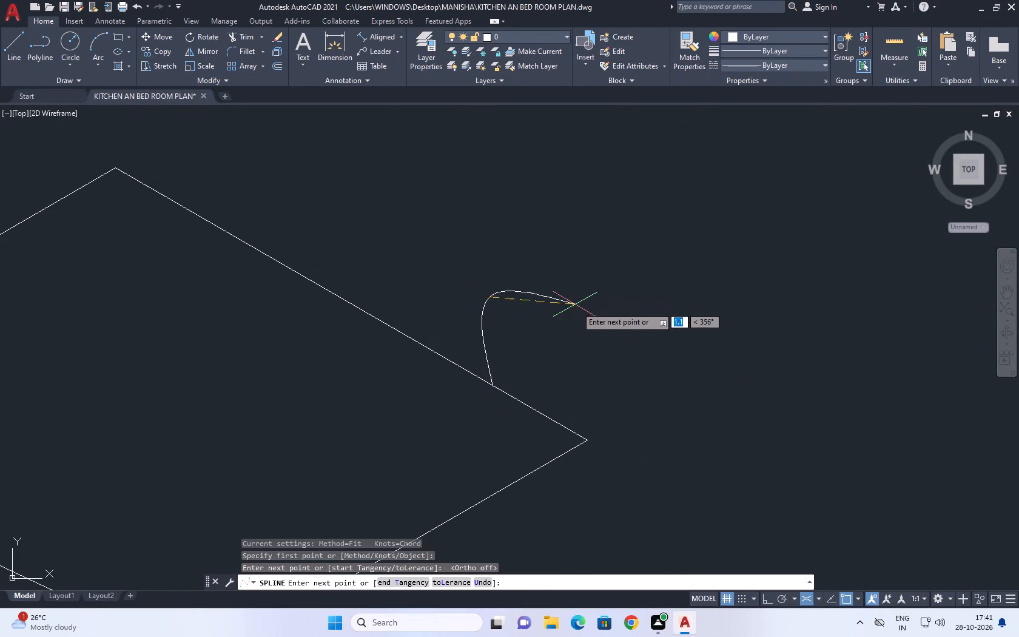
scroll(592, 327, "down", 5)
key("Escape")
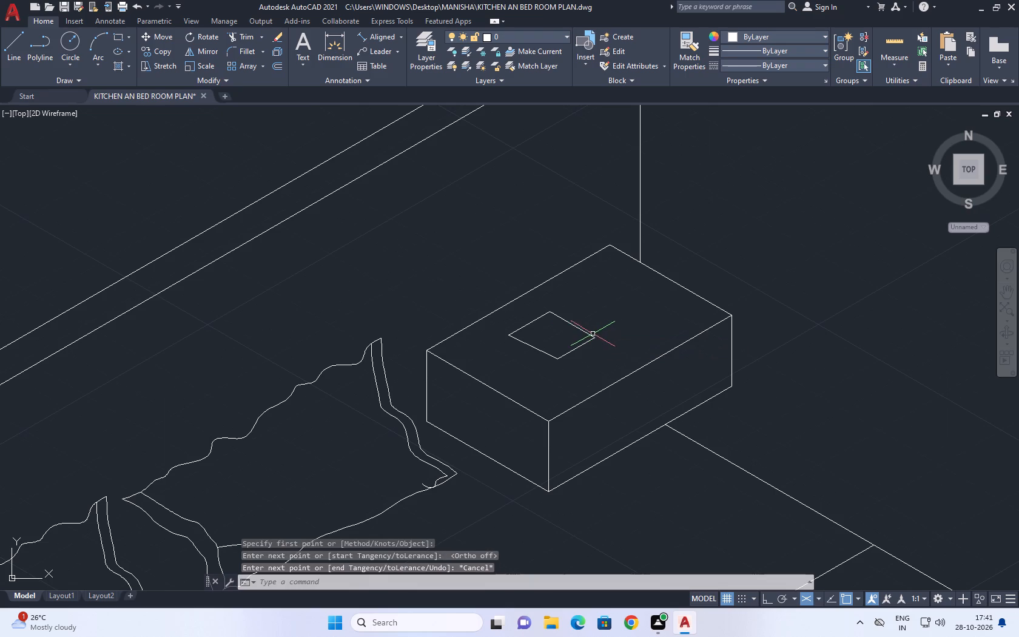
Draw three connected lines off the far edge of the bedside table outline, the first two about 3.5 units, ending back on that edge.
key("l")
key("space")
scroll(579, 328, "up", 1)
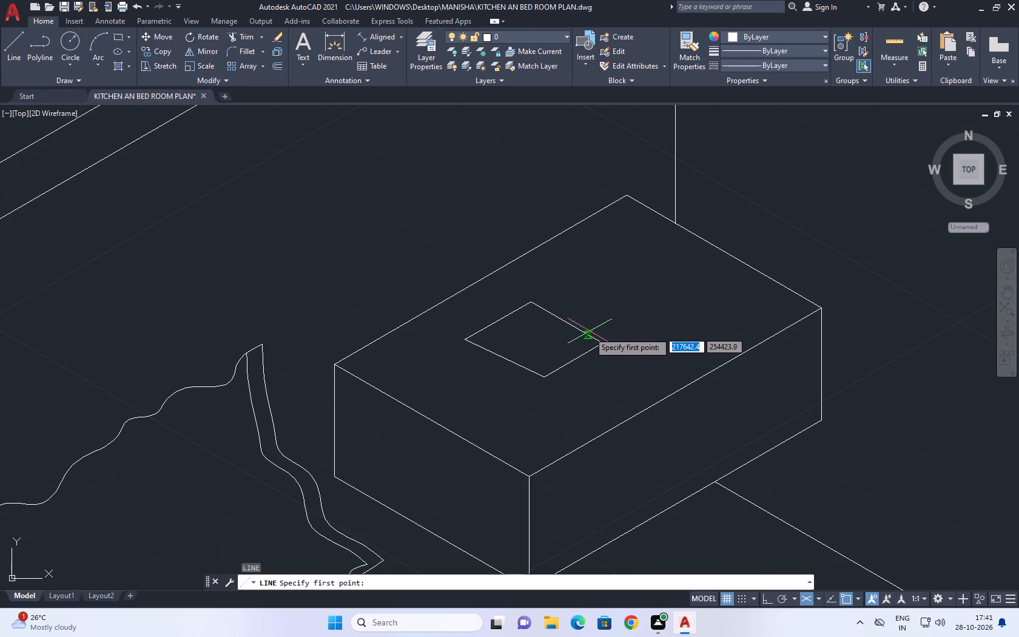
left_click(588, 332)
scroll(607, 310, "up", 2)
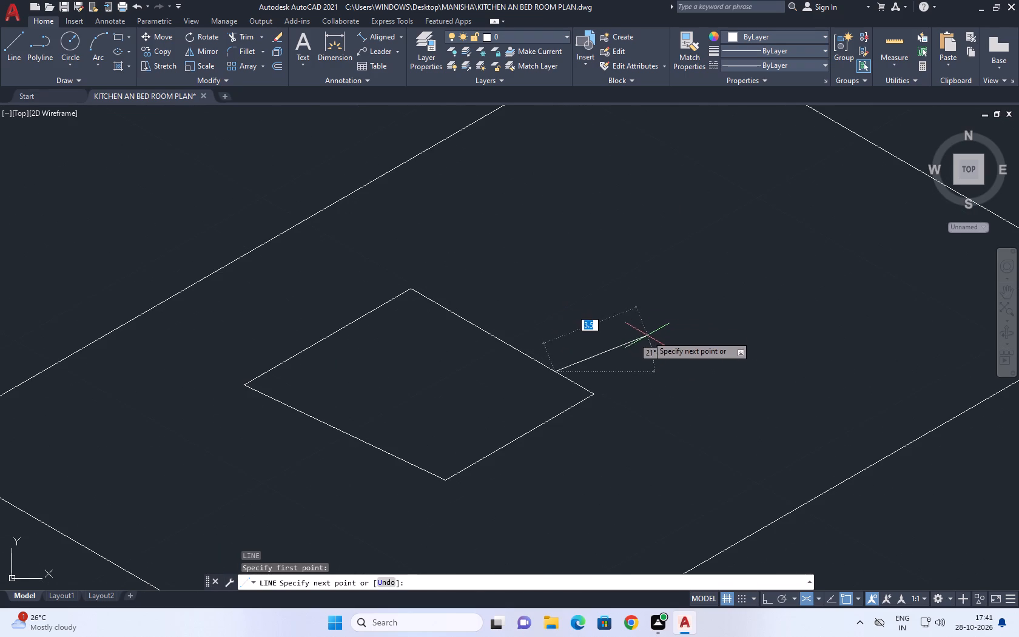
key("F5")
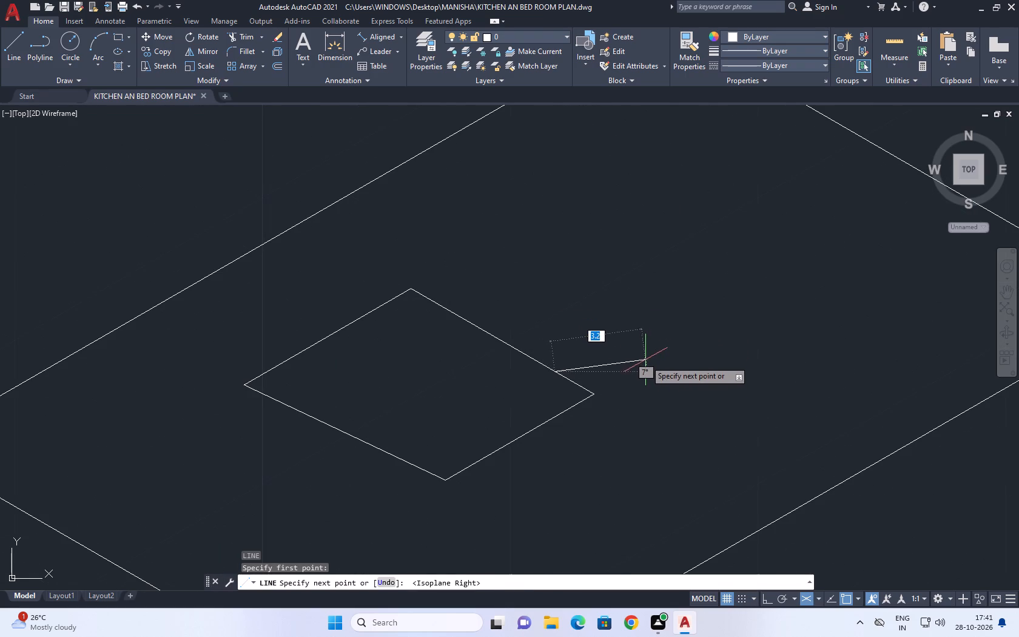
key("F8")
left_click(647, 354)
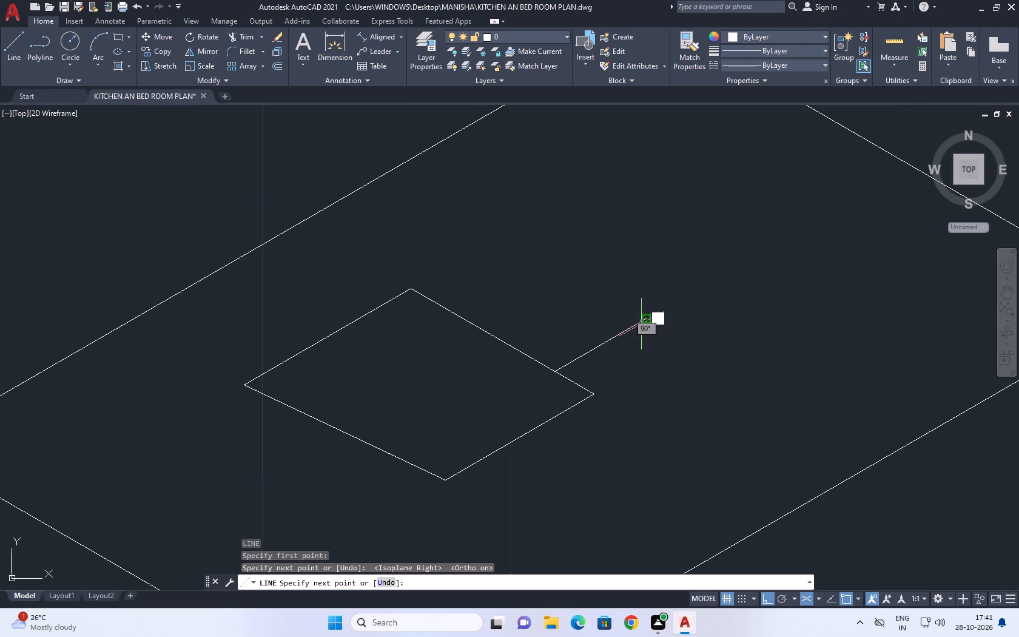
key("F5")
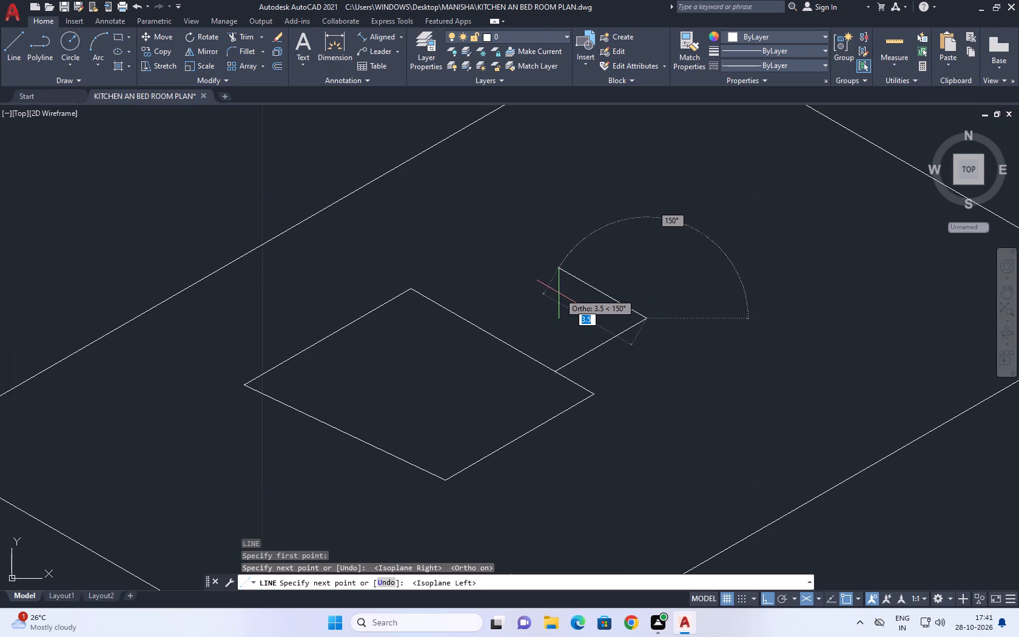
left_click(557, 293)
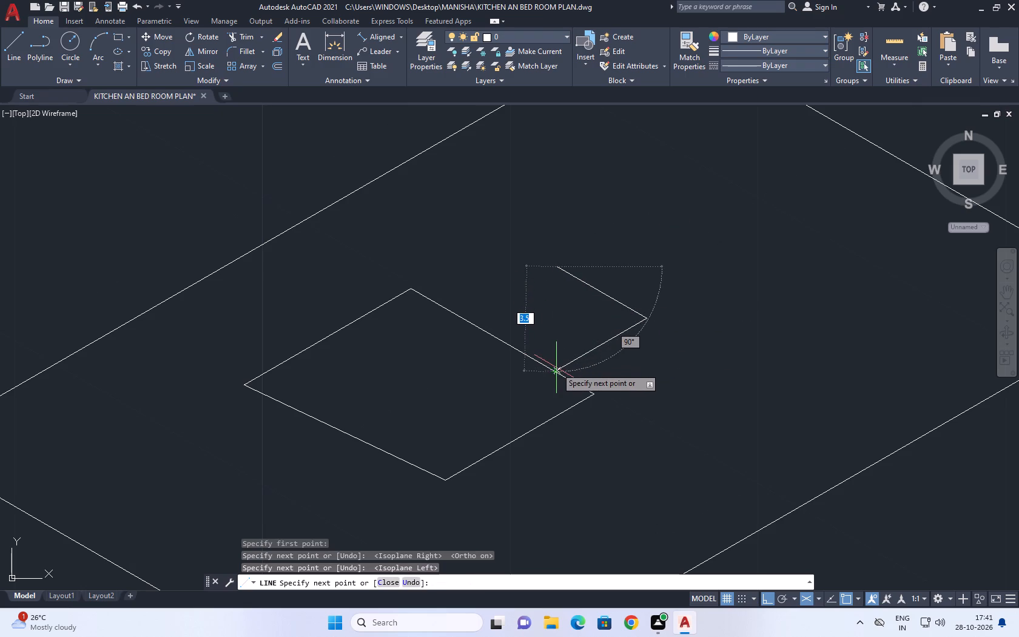
left_click(534, 357)
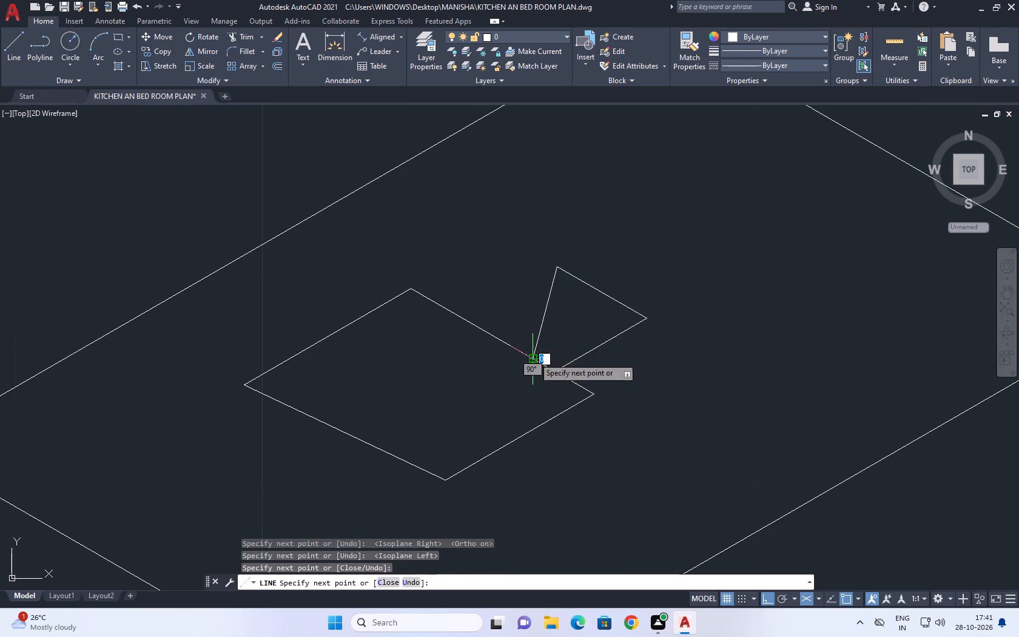
key("Escape")
Draw three sides of an isometric rectangle on the headboard face behind the far bedside table, about 3.2 units high and 6.3 units long.
scroll(622, 344, "down", 5)
middle_click_drag(640, 356, 631, 356)
scroll(613, 354, "up", 4)
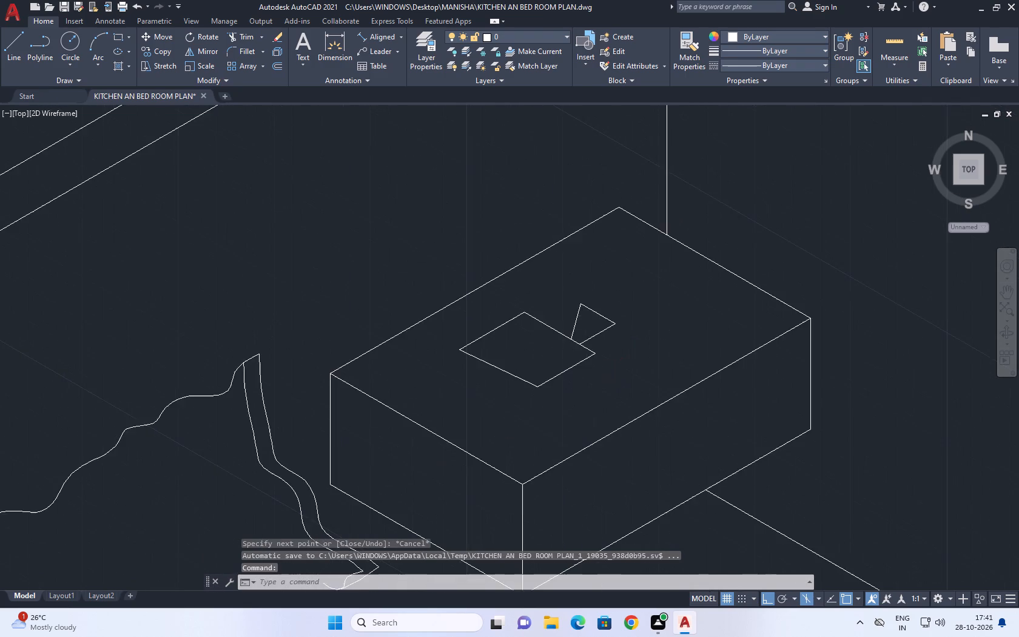
middle_click_drag(613, 328, 590, 311)
scroll(590, 315, "down", 4)
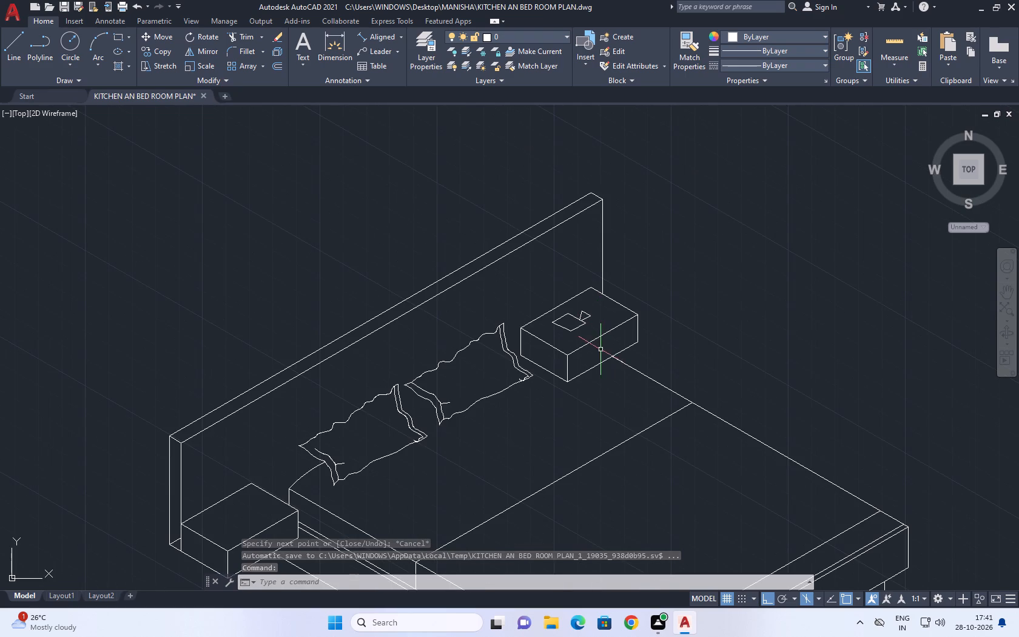
middle_click_drag(587, 349, 588, 369)
key("l")
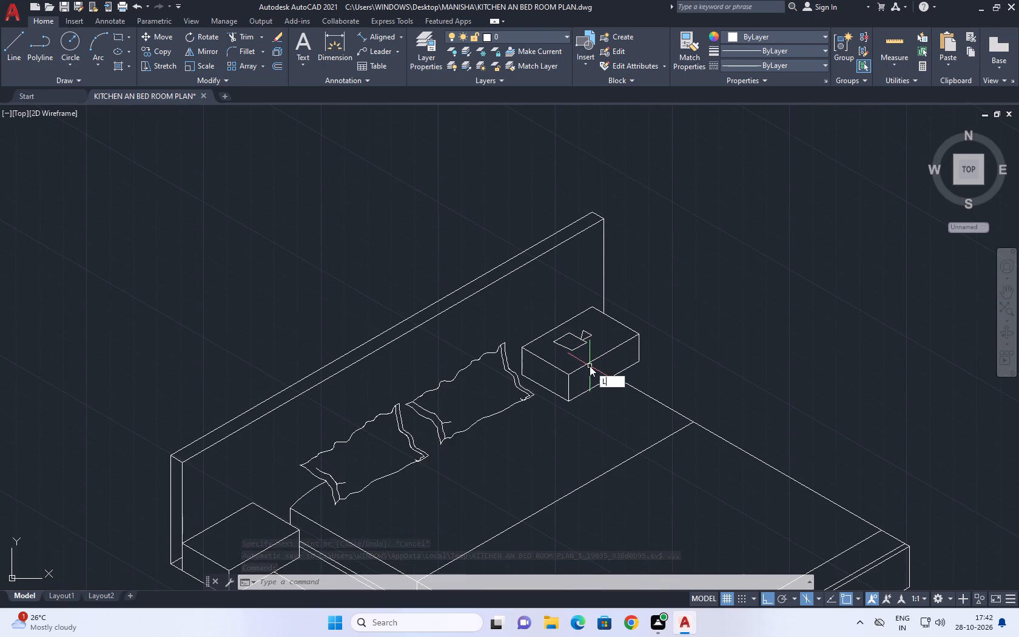
key("space")
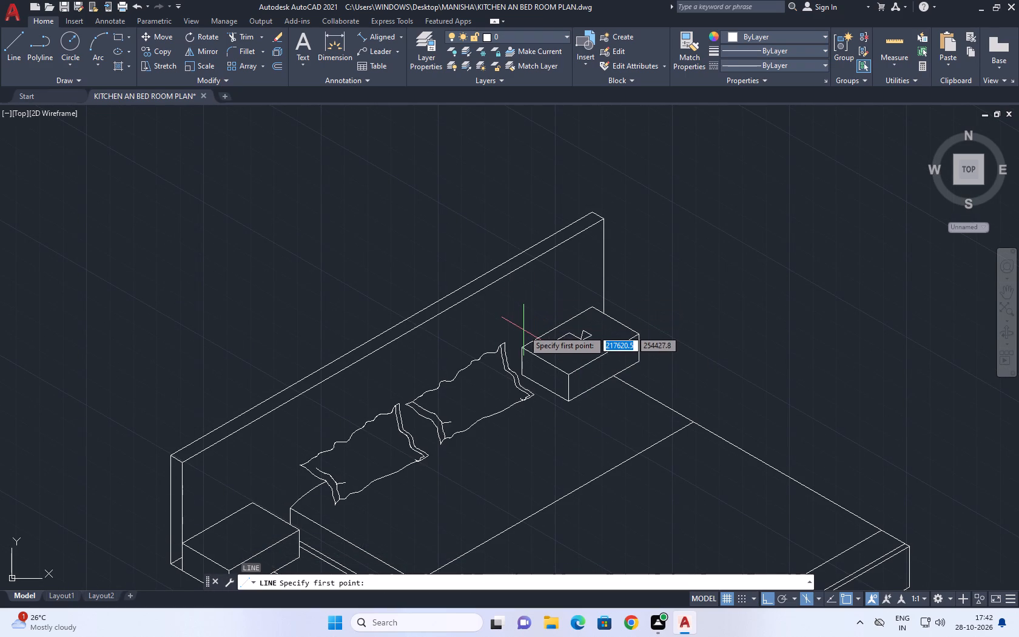
scroll(523, 331, "up", 1)
scroll(602, 348, "down", 2)
scroll(574, 342, "up", 2)
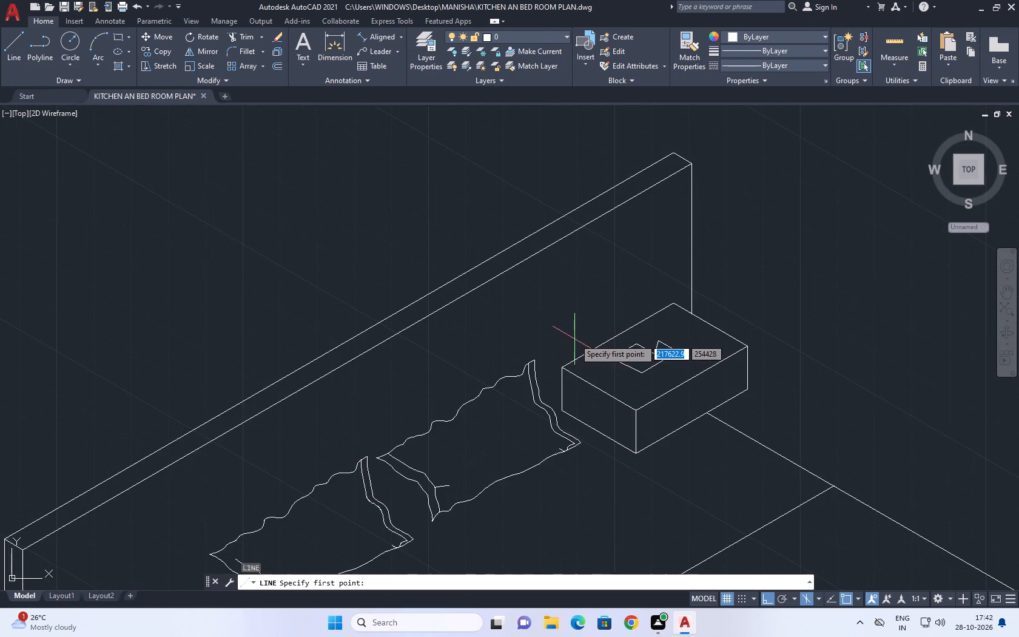
scroll(577, 320, "up", 3)
left_click(574, 360)
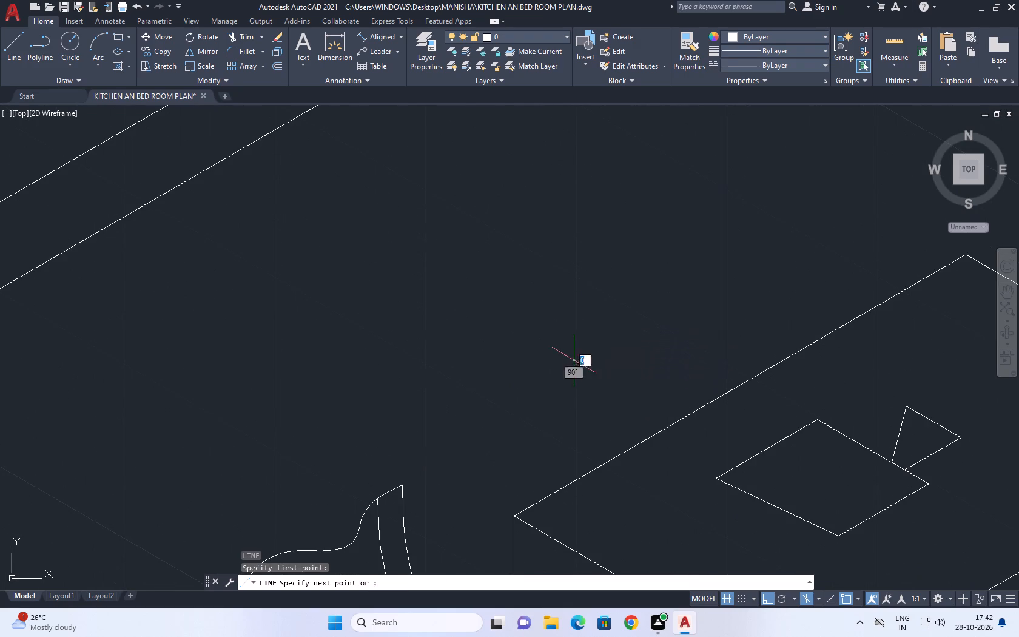
middle_click_drag(564, 300, 494, 306)
scroll(493, 312, "down", 2)
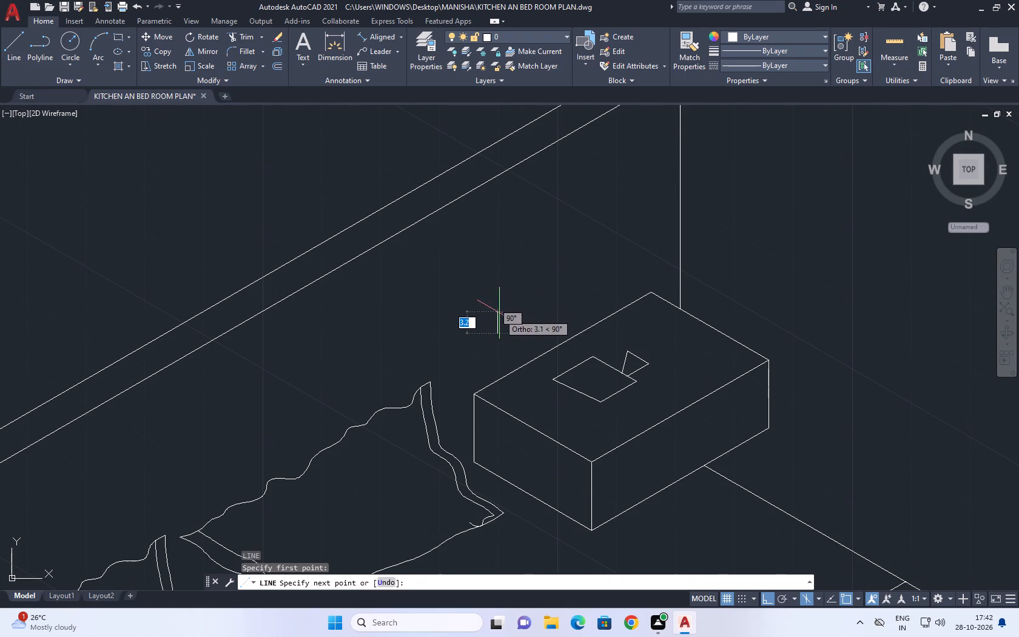
left_click(499, 312)
scroll(525, 298, "up", 2)
key("F5")
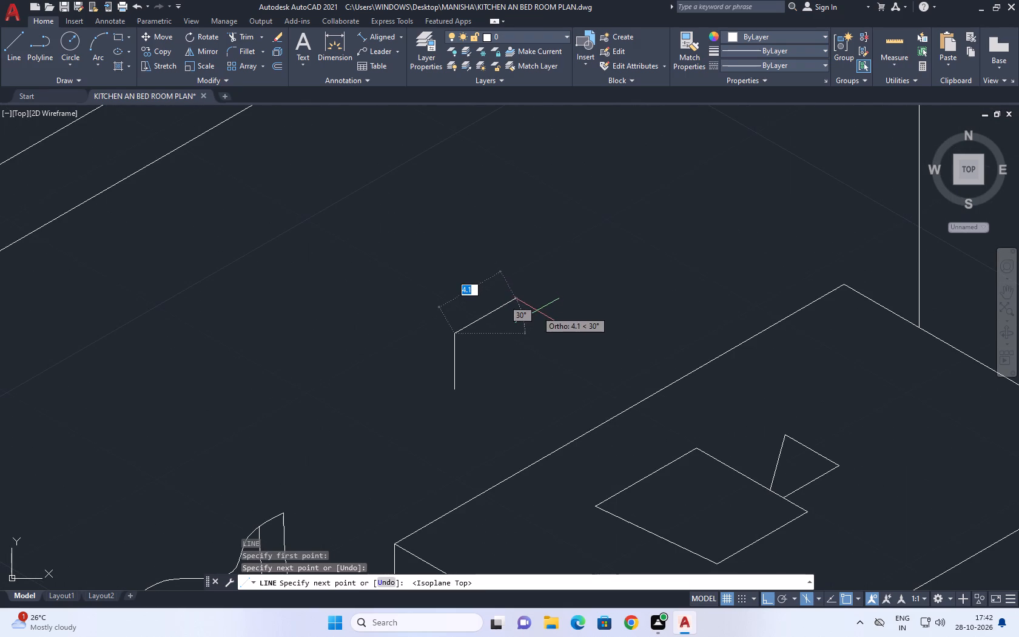
left_click(564, 288)
key("F5")
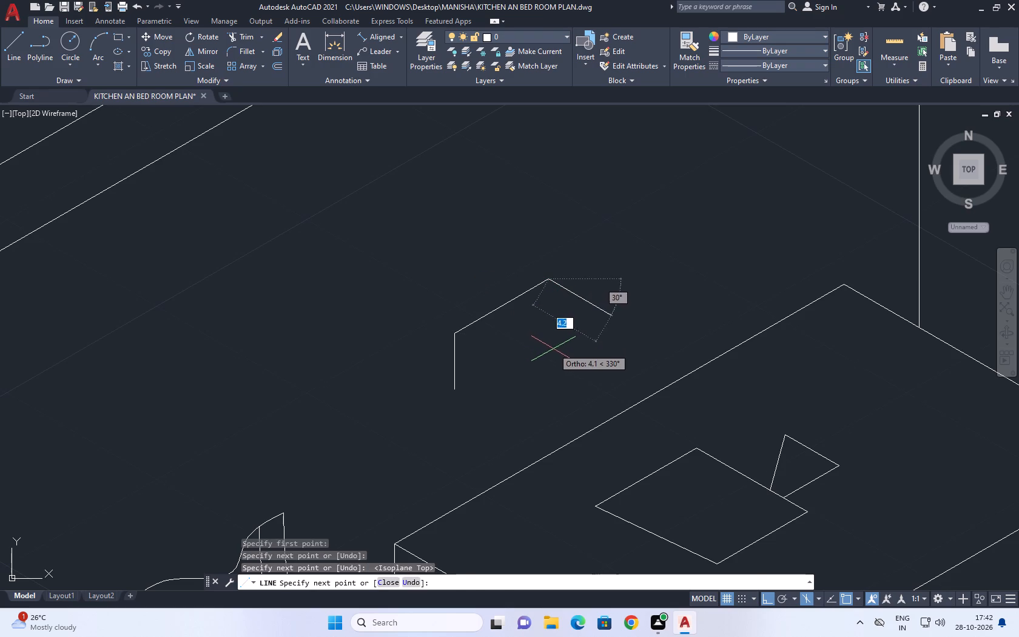
left_click(546, 345)
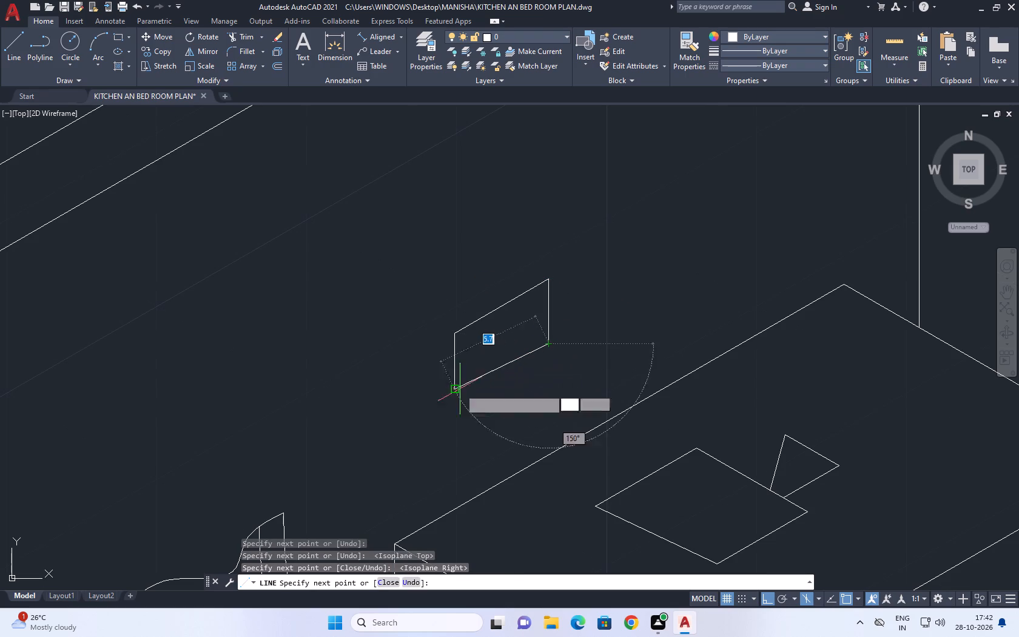
key("space")
Close the headboard rectangle with a bottom line parallel to its top edge and trim the overhanging ends at the far lower corner.
key("space")
left_click(452, 389)
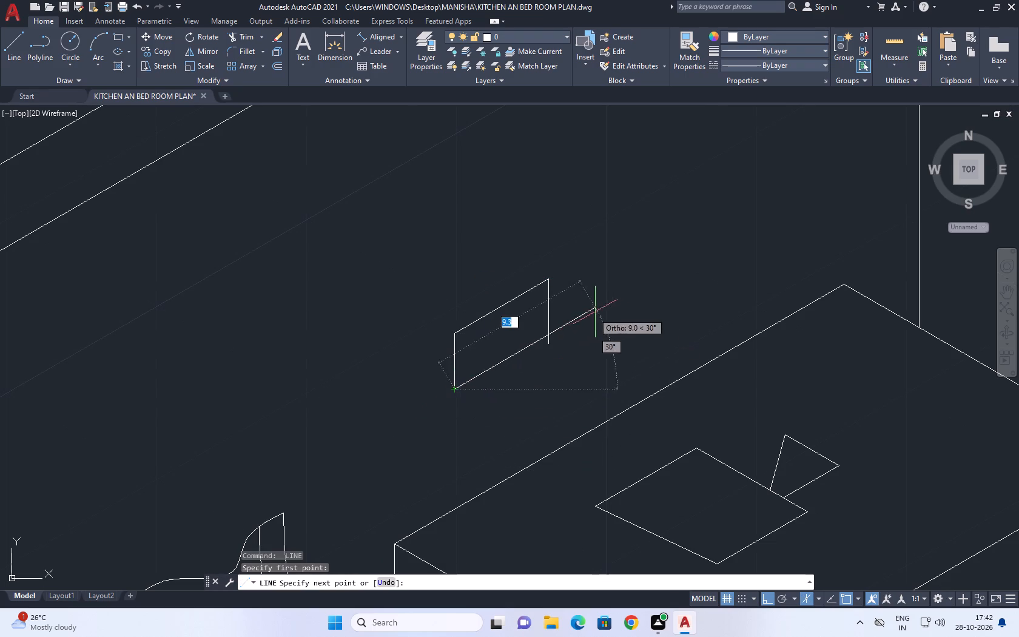
left_click(599, 310)
key("space")
key("t")
key("r")
key("space")
scroll(545, 350, "up", 3)
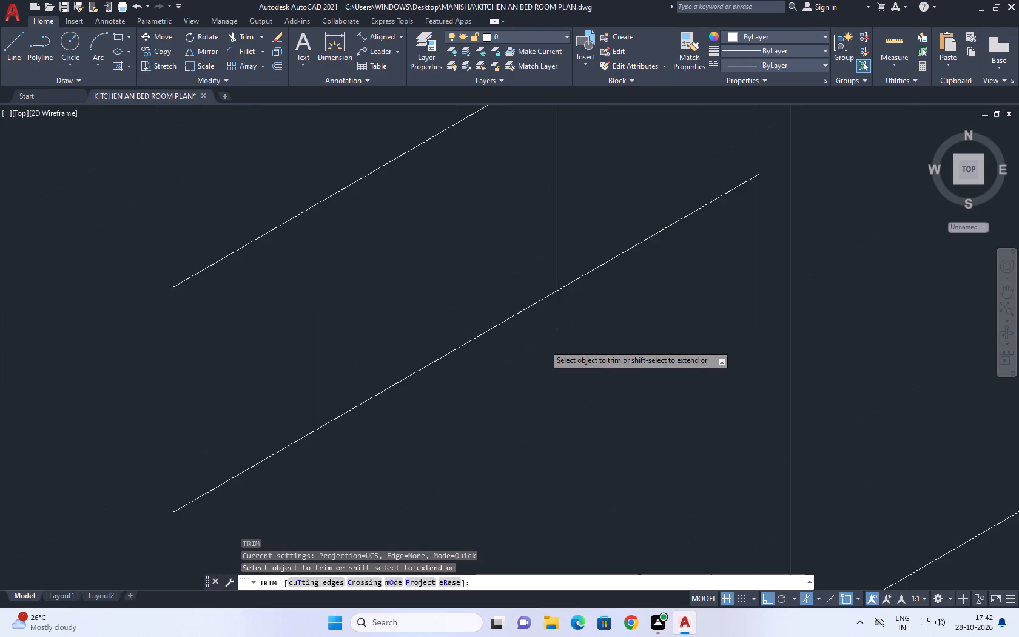
left_click(587, 228)
left_click(547, 331)
key("space")
Copy the small headboard rectangle about 12 units along the headboard towards its far end.
scroll(510, 323, "down", 9)
left_click_drag(550, 287, 550, 286)
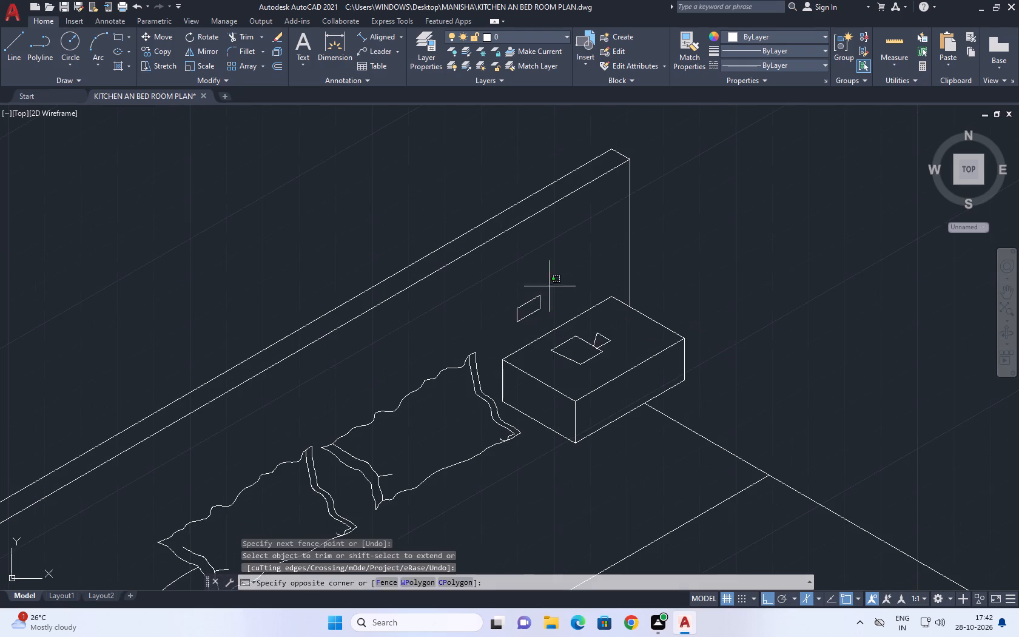
left_click_drag(550, 286, 534, 291)
left_click(494, 322)
middle_click_drag(529, 309, 426, 348)
key("c")
key("o")
key("space")
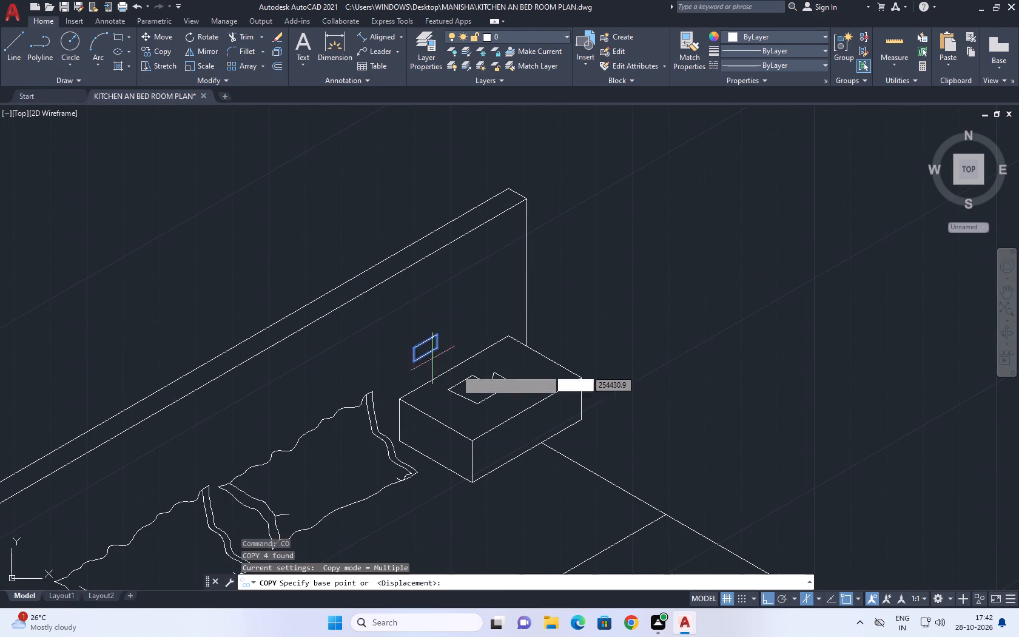
scroll(473, 377, "up", 2)
left_click(425, 334)
left_click(551, 272)
key("space")
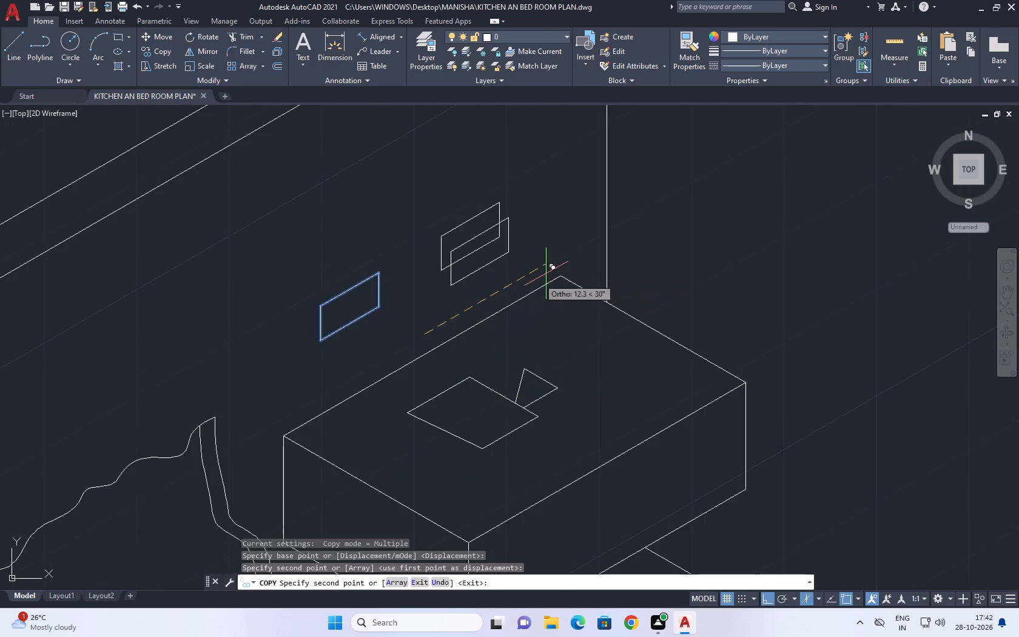
Move the copied rectangle back closer to the original and slightly lower on the headboard face, with ortho off.
scroll(514, 221, "up", 3)
left_click(539, 214)
left_click(219, 443)
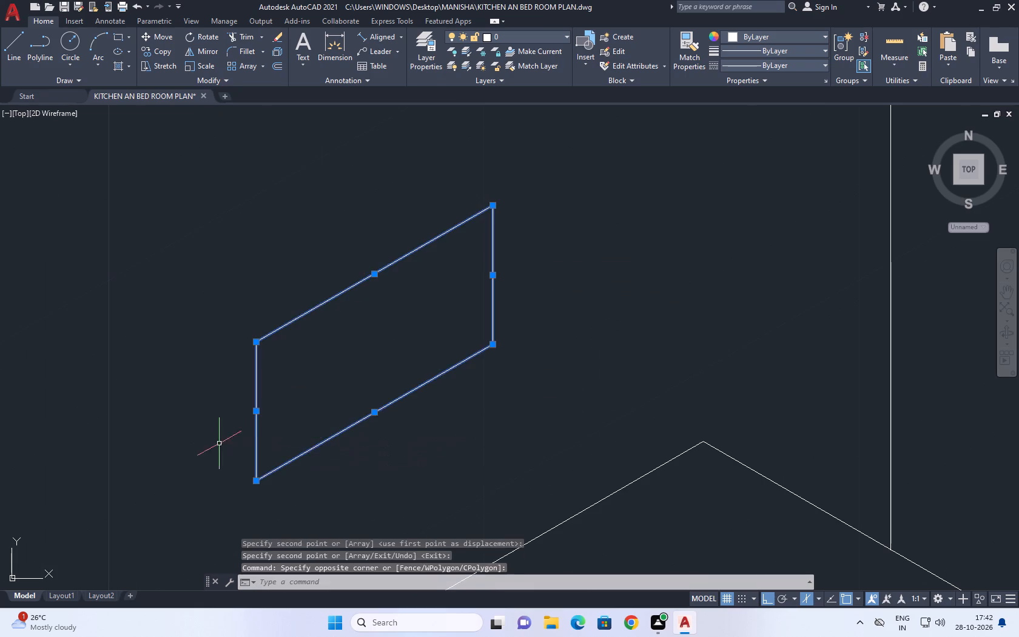
middle_click_drag(326, 405, 419, 357)
key("m")
key("space")
scroll(429, 411, "down", 4)
left_click(423, 425)
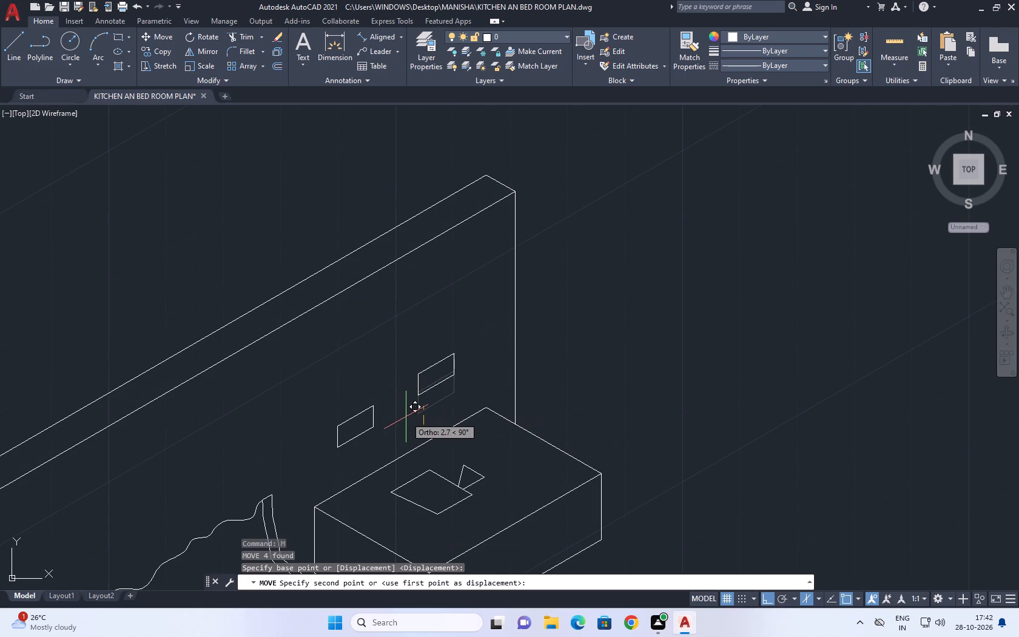
key("F8")
scroll(406, 419, "up", 2)
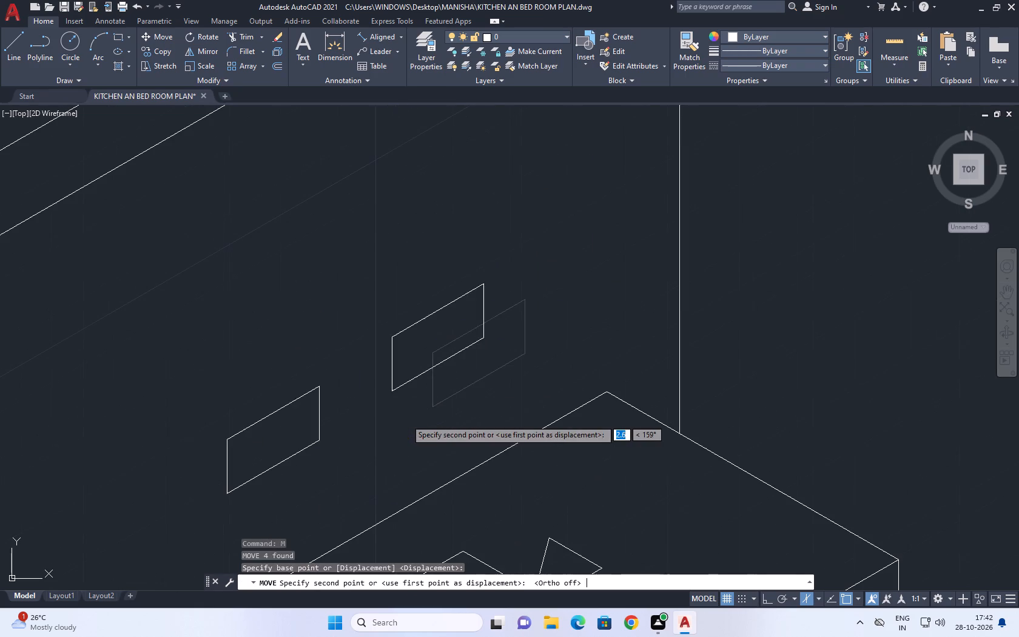
left_click(362, 450)
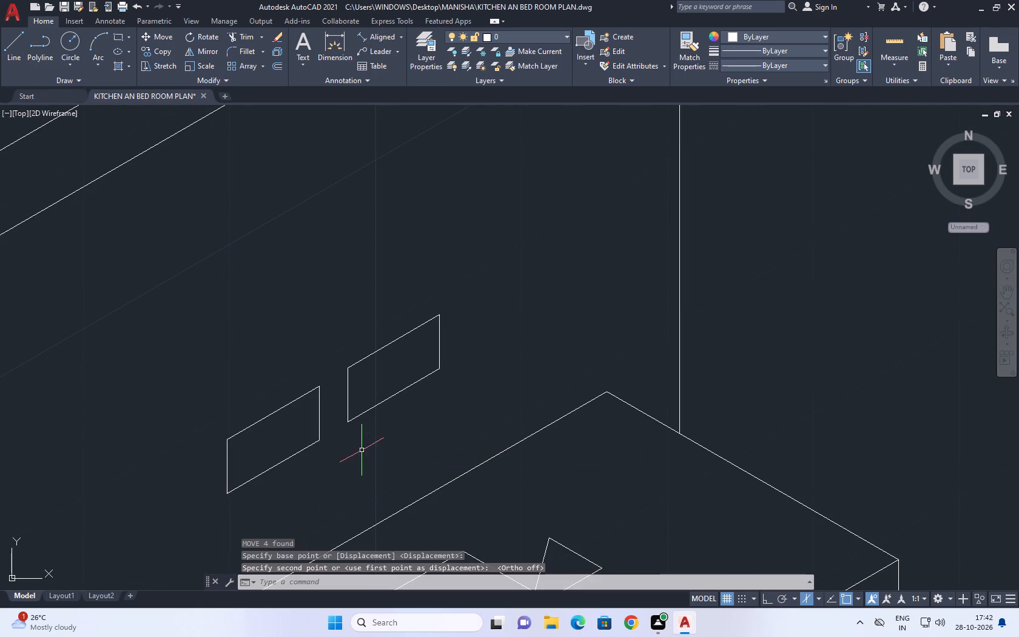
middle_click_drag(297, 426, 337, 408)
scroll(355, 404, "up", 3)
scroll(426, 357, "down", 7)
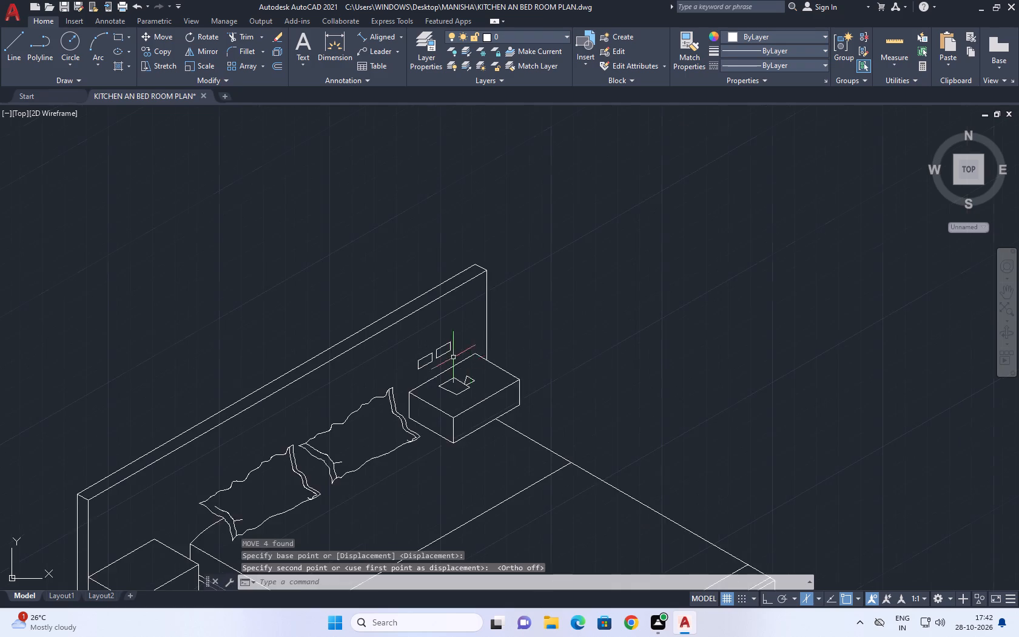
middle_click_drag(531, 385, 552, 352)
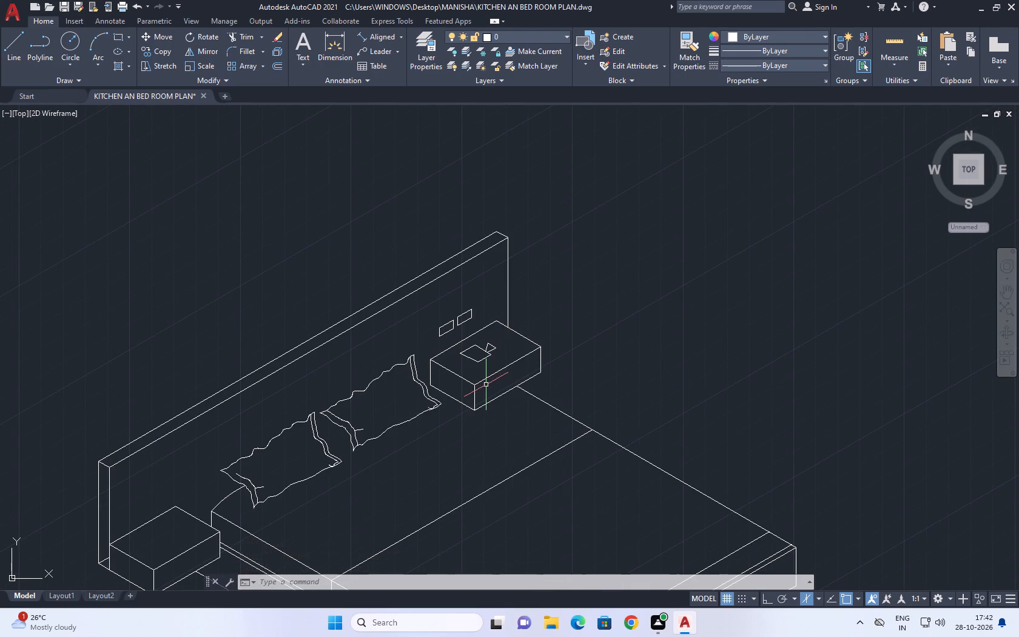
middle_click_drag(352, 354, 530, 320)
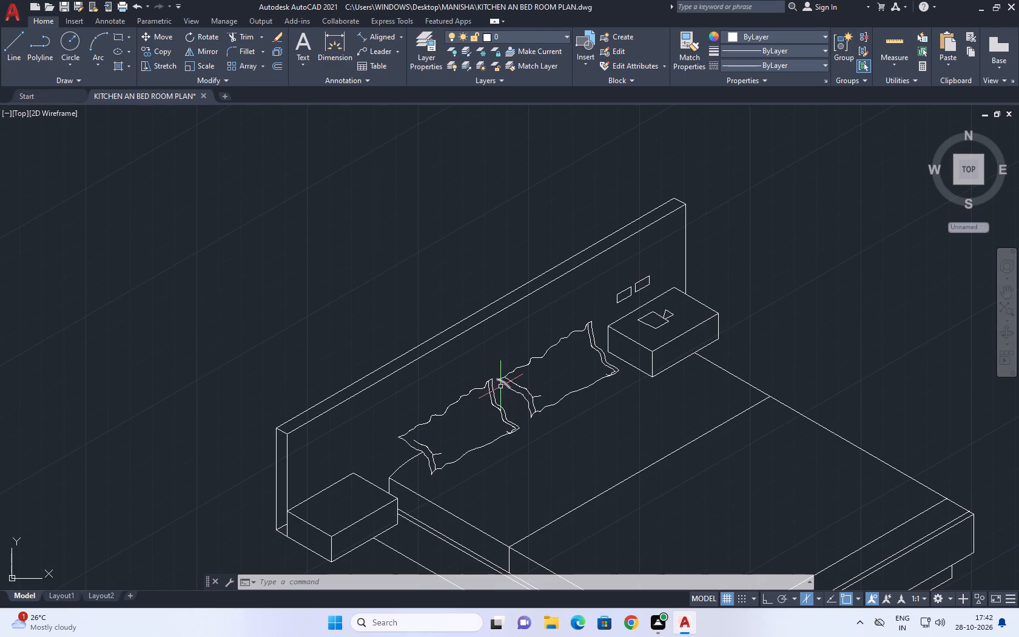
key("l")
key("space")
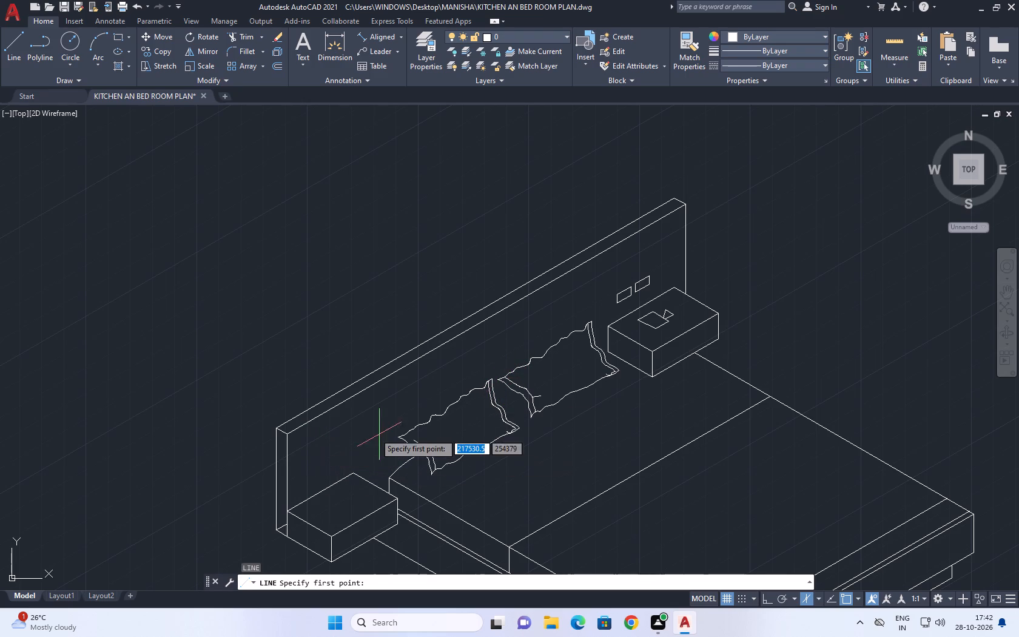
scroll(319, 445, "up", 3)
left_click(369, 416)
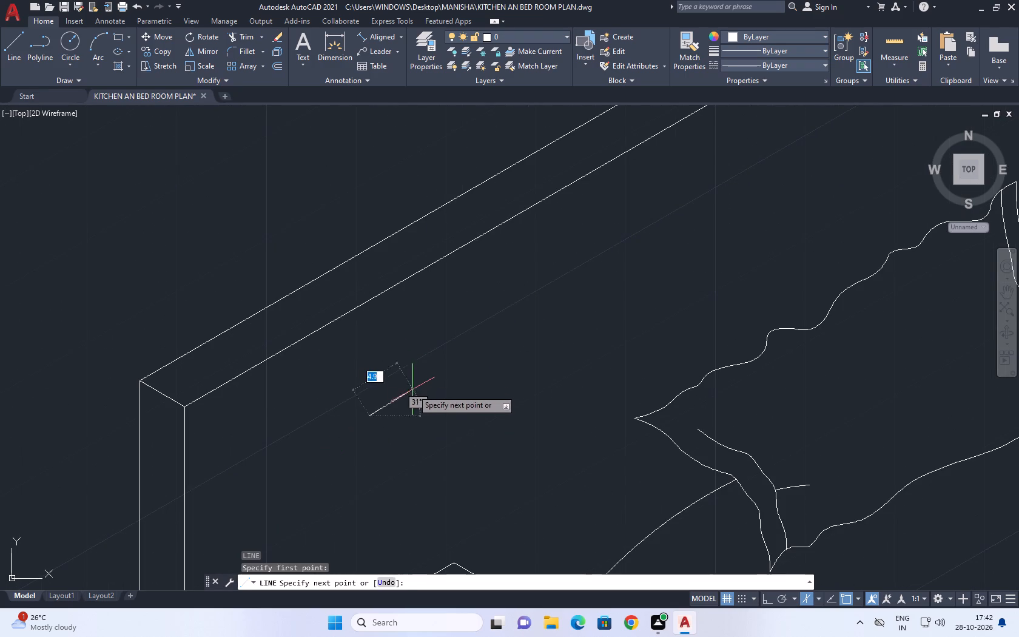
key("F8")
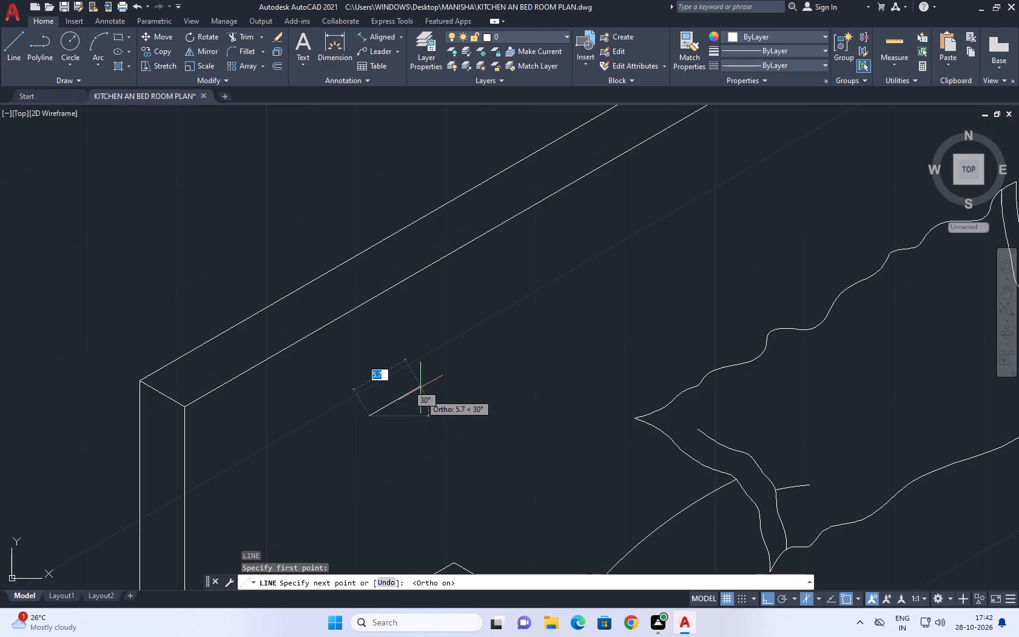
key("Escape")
Draw a shallow arc on the headboard face above the near bedside table, with ortho off, flattening its bulge to form a lamp shade's bottom edge.
key("a")
key("space")
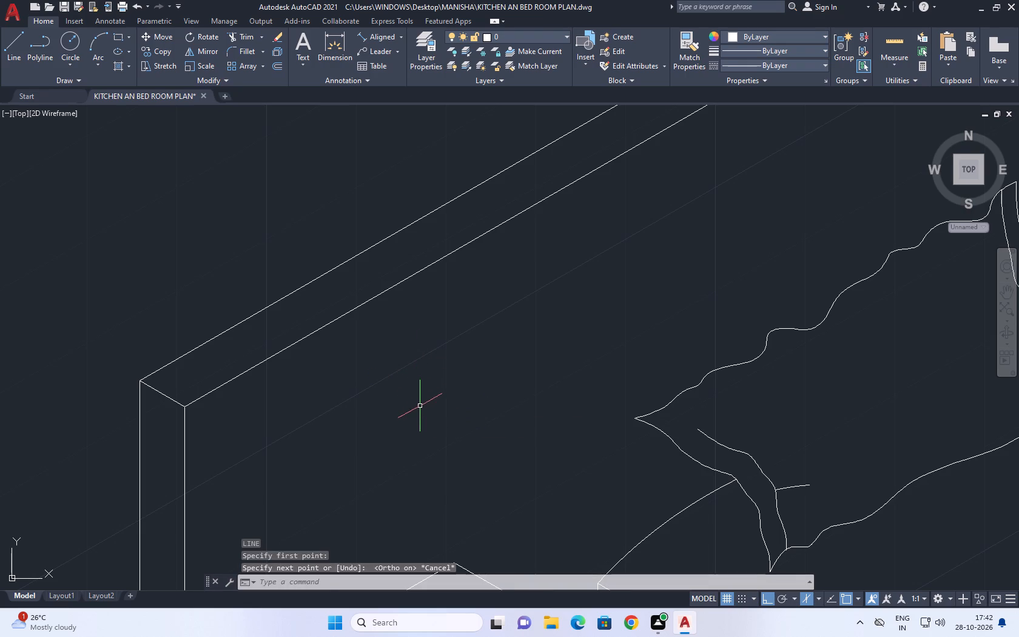
left_click(377, 405)
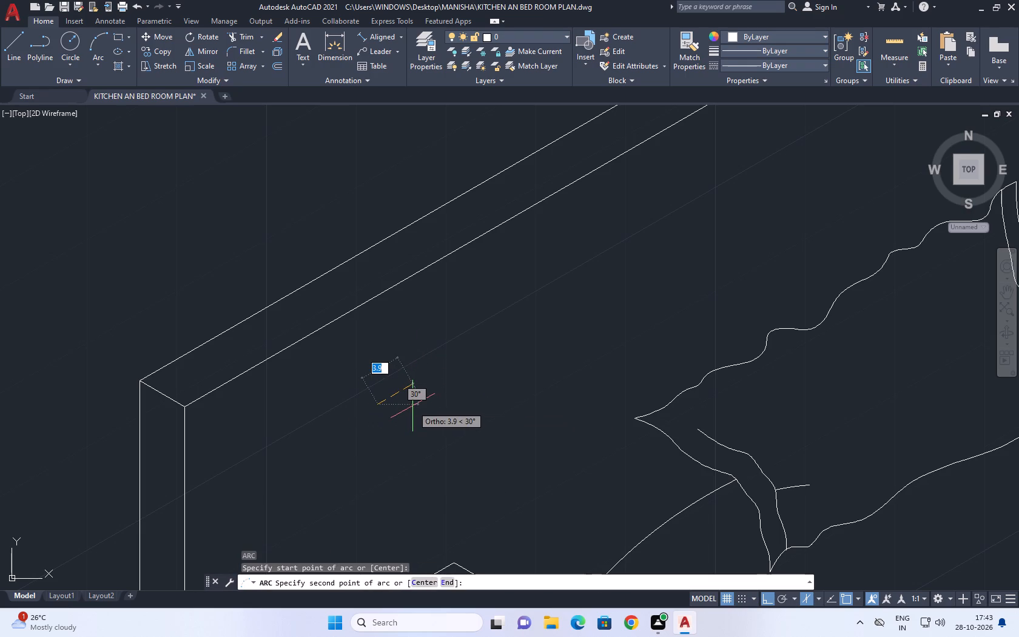
key("F8")
key("space")
left_click(412, 404)
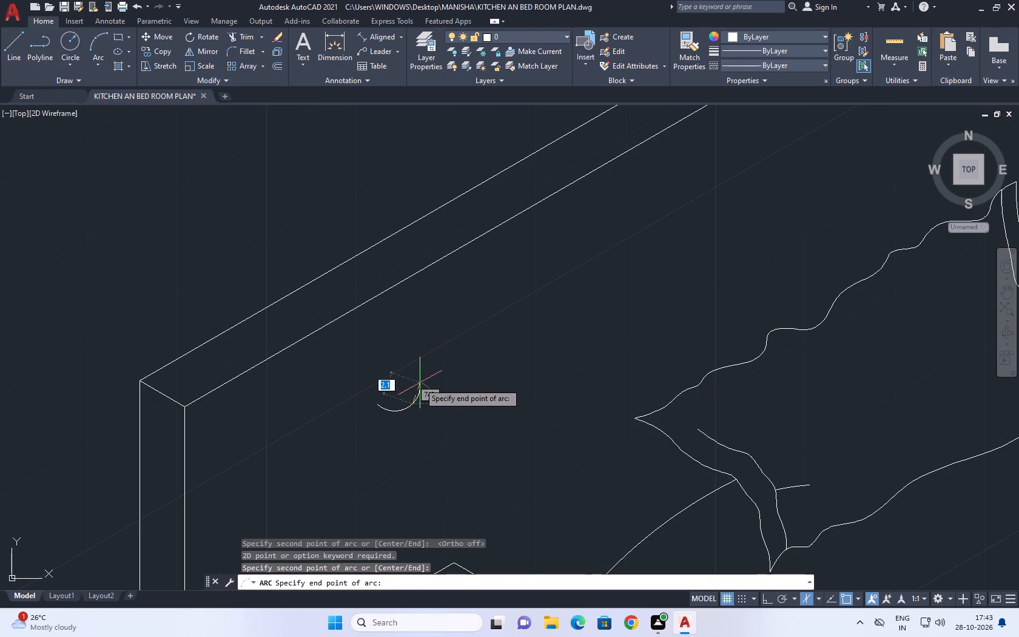
left_click(429, 376)
left_click(426, 408)
left_click(401, 383)
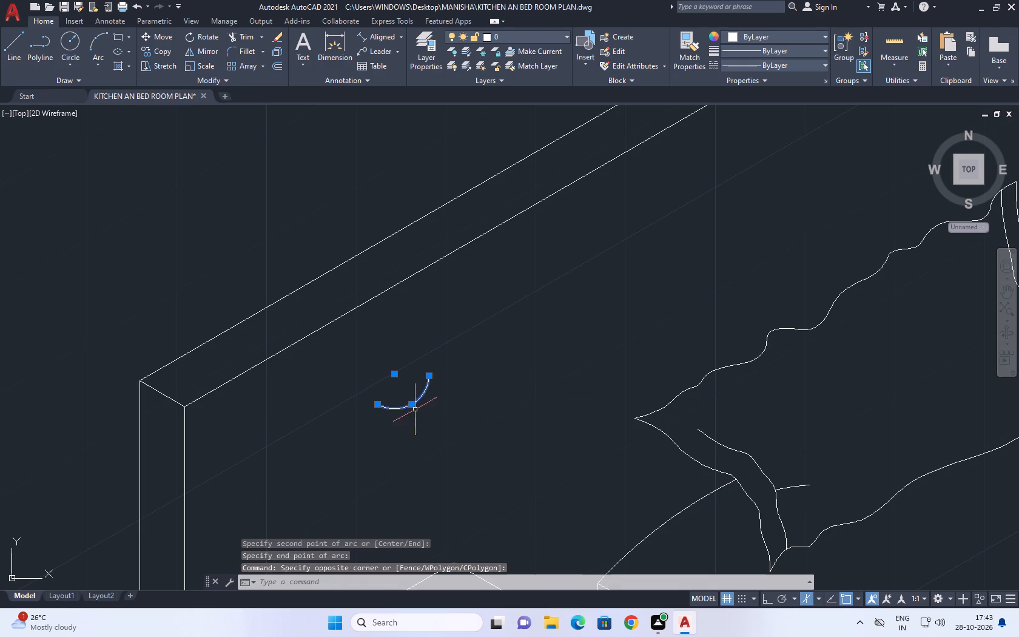
left_click(411, 402)
left_click(408, 393)
key("Escape")
Draw a slightly curved arc rising from the near end of the bottom arc as one side of the lamp shade.
middle_click_drag(346, 372, 358, 393)
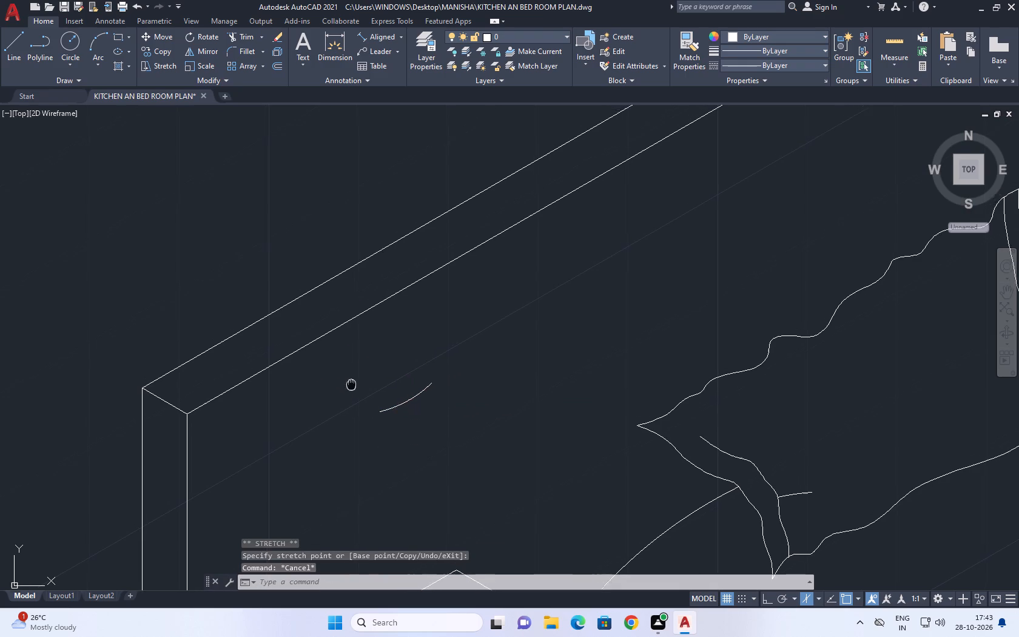
middle_click_drag(358, 393, 396, 417)
key("a")
key("space")
scroll(415, 439, "up", 2)
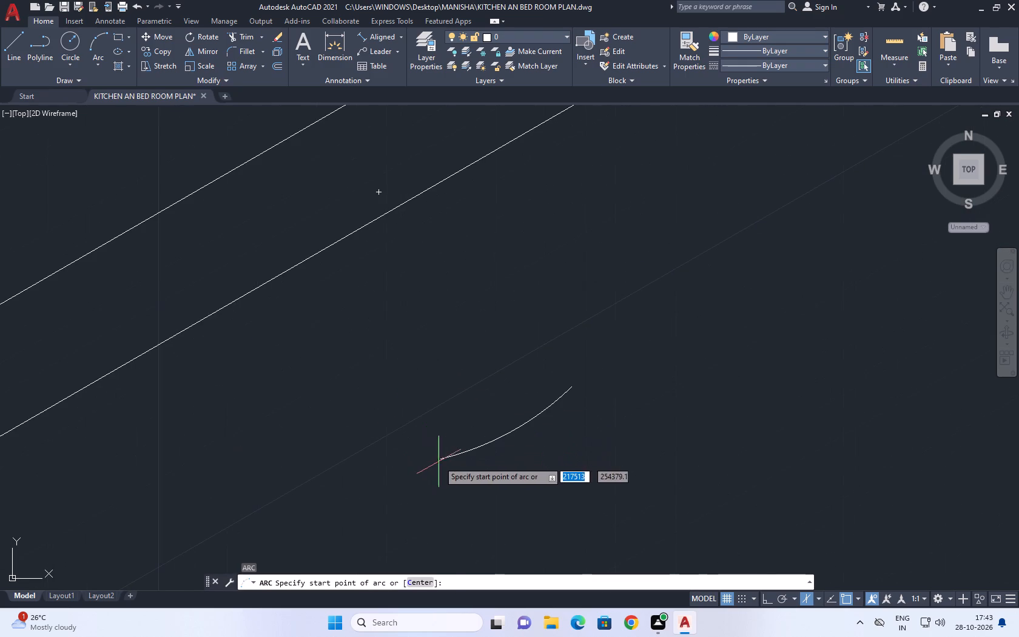
left_click(439, 460)
left_click(429, 397)
left_click(420, 316)
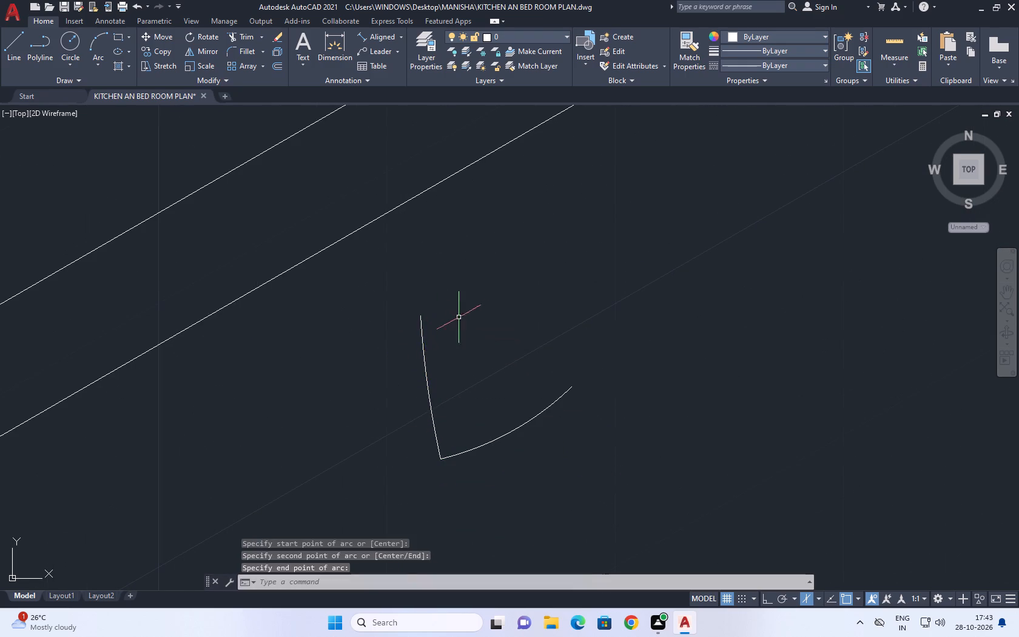
Draw the shade's other side arc from the bottom arc's far end, extend its upper end towards the headboard top and flatten its curve.
middle_click_drag(459, 322, 436, 371)
key("space")
left_click(543, 437)
left_click(525, 388)
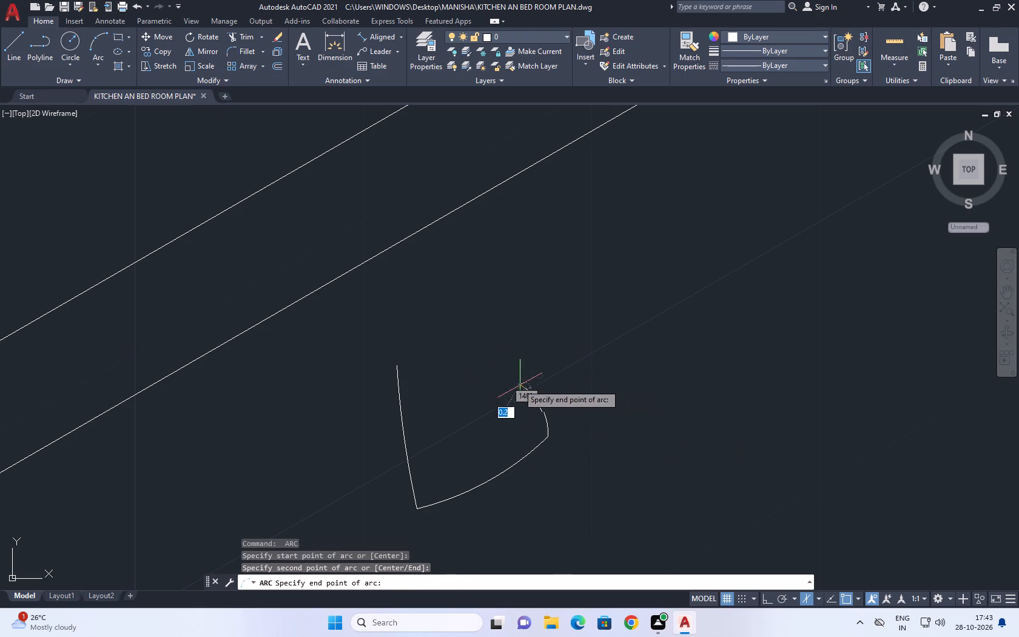
left_click(488, 363)
left_click(502, 369)
left_click(488, 362)
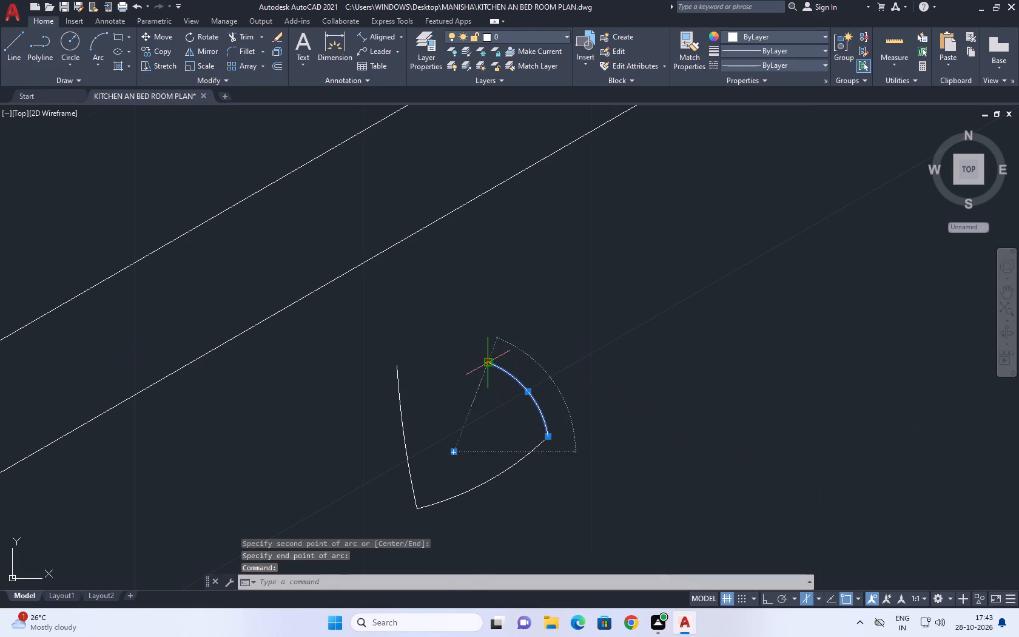
left_click(452, 335)
left_click(516, 376)
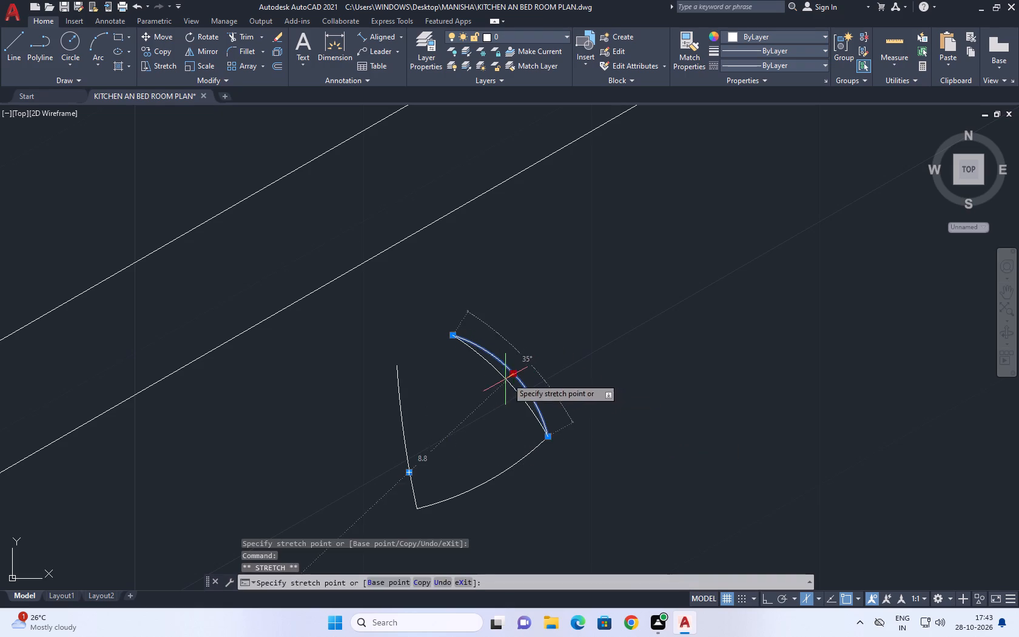
left_click(505, 379)
key("Escape")
Close the top of the lamp shade with a short sagging arc between the upper ends of its two side arcs.
middle_click_drag(466, 363, 489, 437)
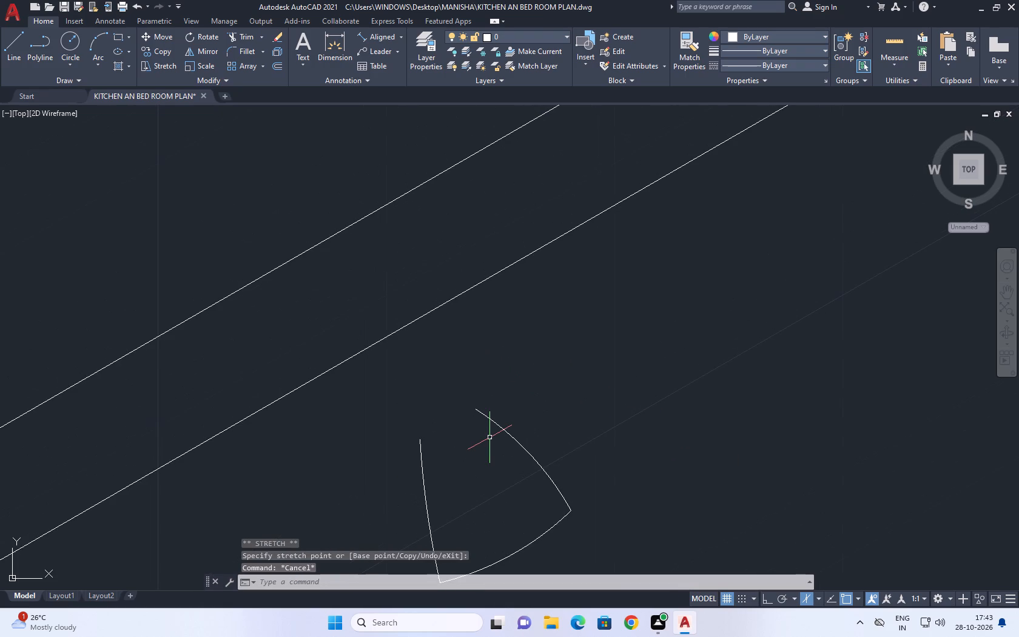
key("a")
key("space")
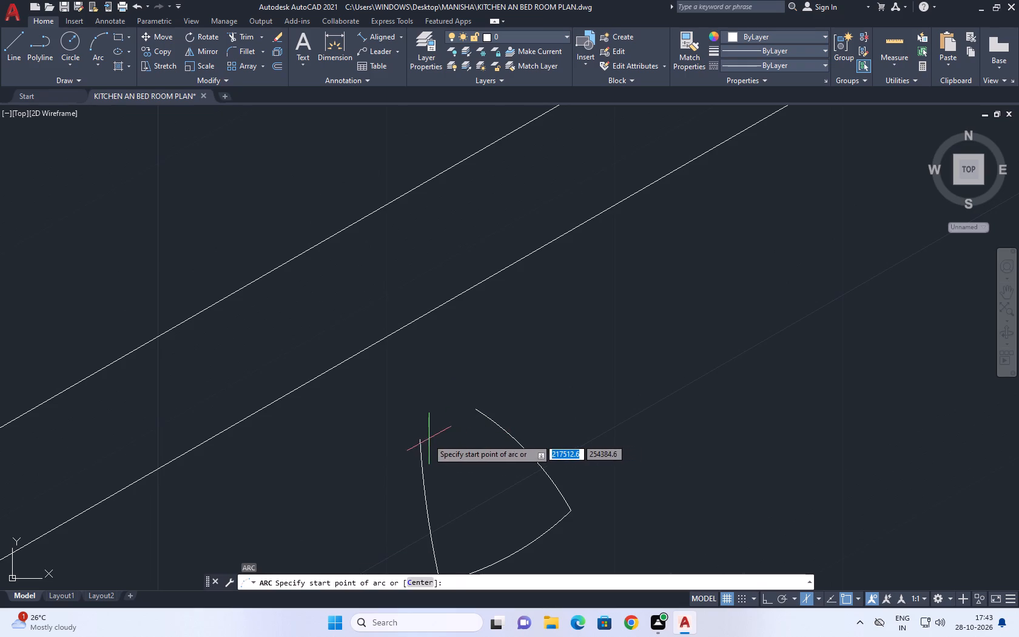
left_click(418, 438)
left_click(455, 433)
left_click(474, 406)
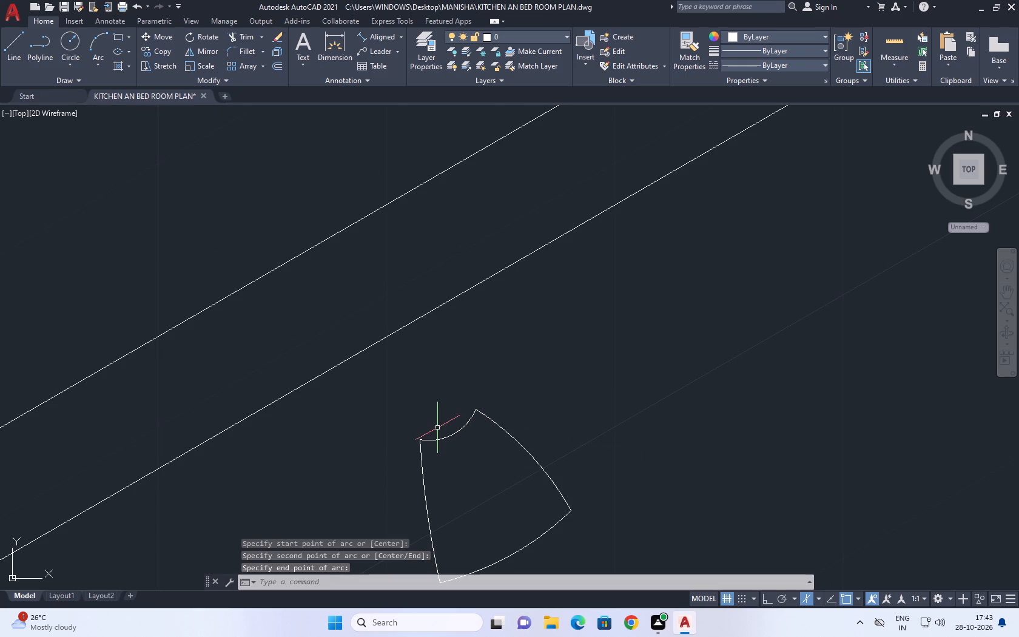
Draw an arched arc from the shade's near upper corner, bending down towards the headboard's near end, as the lamp arm's inner curve.
type("A")
key("space")
left_click(422, 442)
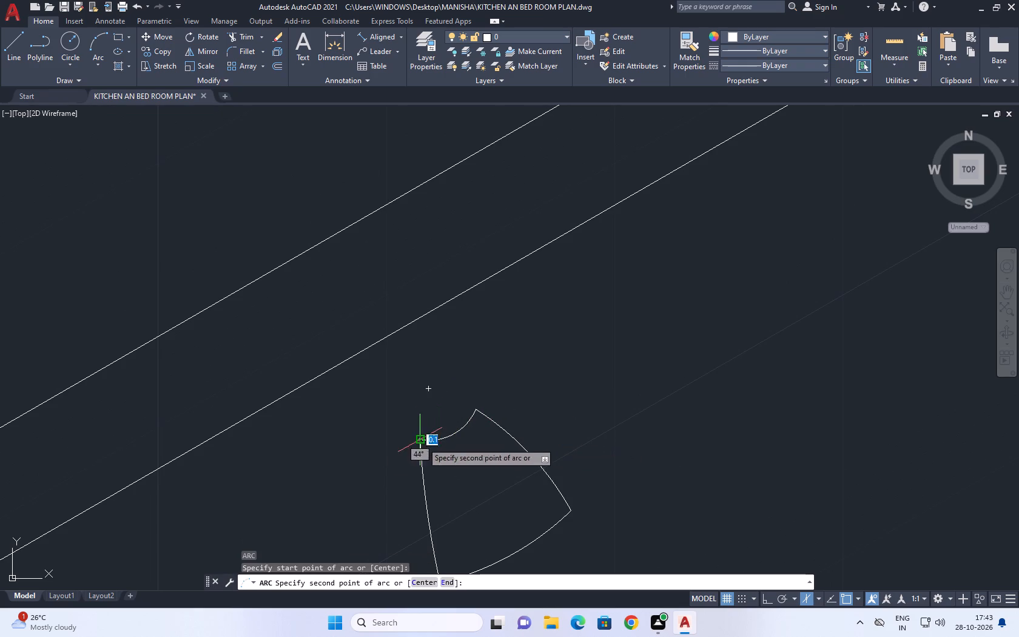
left_click(360, 414)
left_click(282, 457)
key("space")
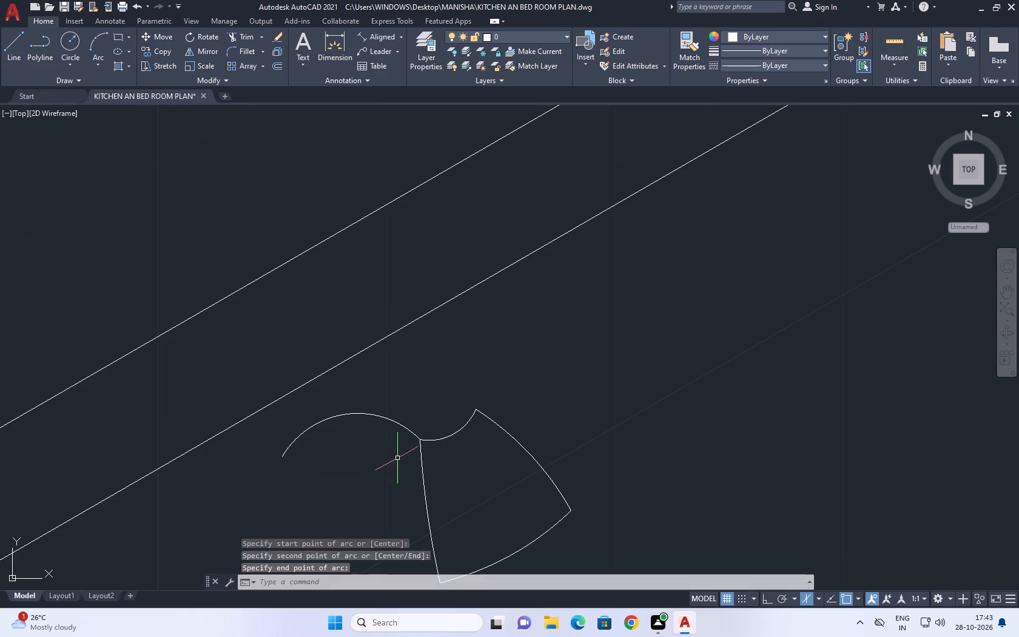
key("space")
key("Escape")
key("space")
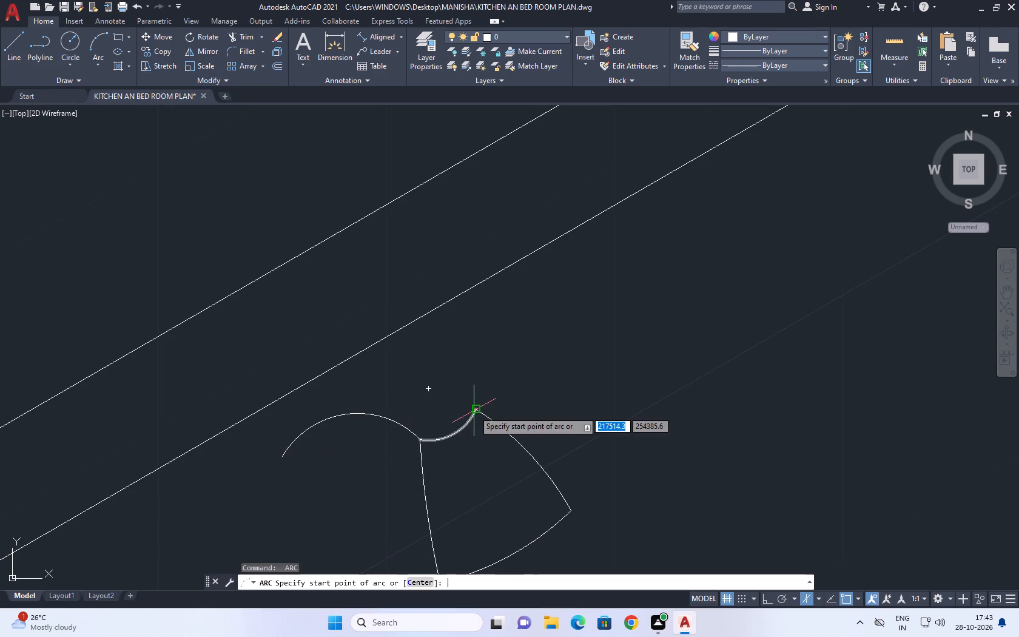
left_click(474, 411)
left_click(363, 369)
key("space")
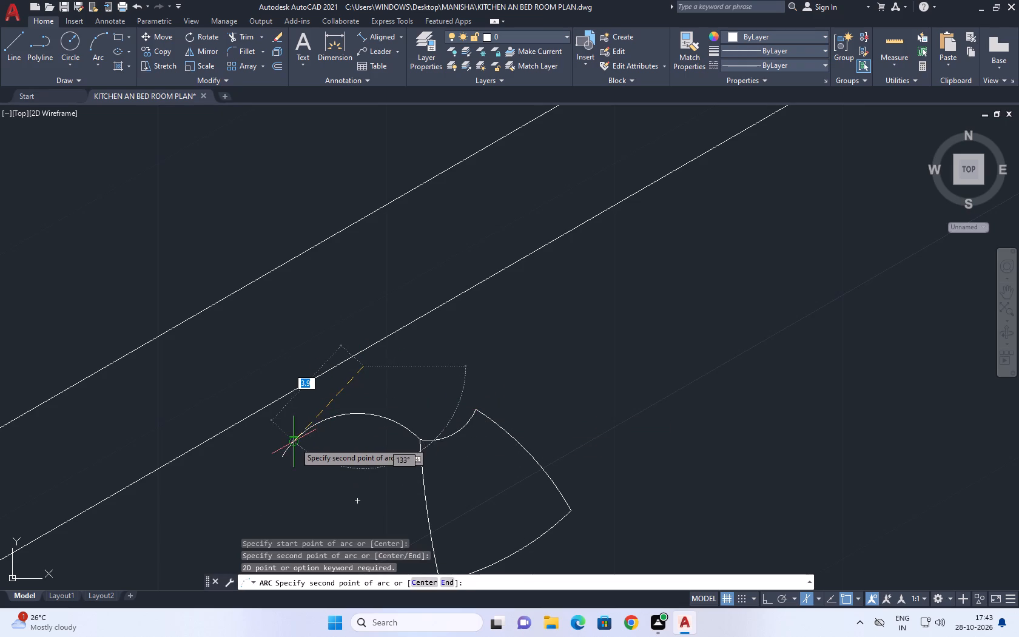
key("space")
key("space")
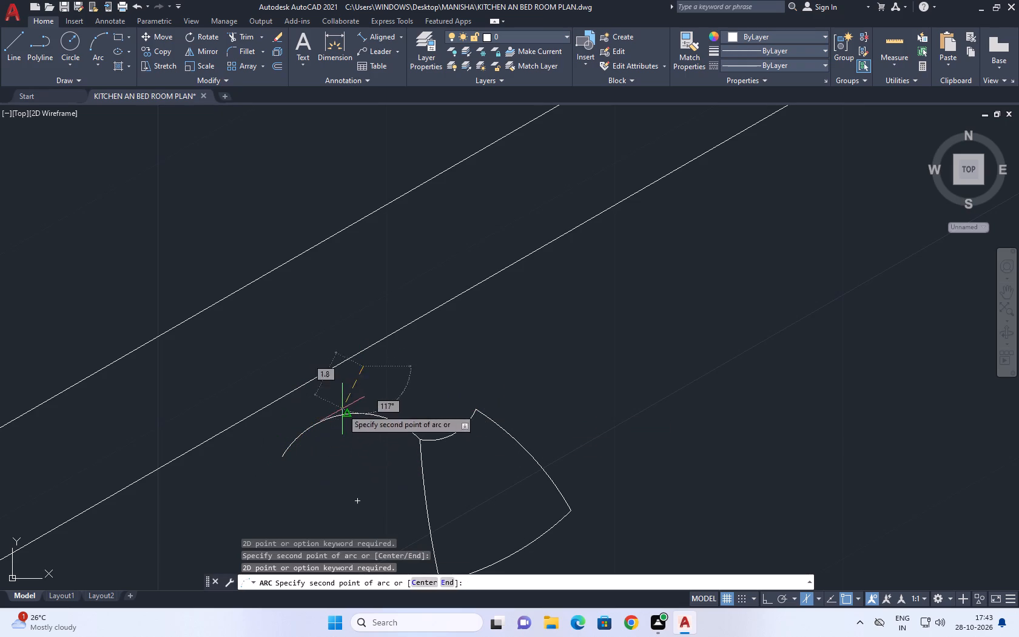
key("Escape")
Draw the lamp arm's outer arc from the inner arc's free end, arching over to the shade's other upper corner.
key("space")
left_click_drag(283, 457, 283, 434)
left_click_drag(354, 376, 360, 376)
left_click(479, 410)
Draw four lines of a tall isometric plate beside the lamp arm with ortho on, starting with a bottom line about 3.4 units long.
scroll(480, 360, "down", 4)
middle_click_drag(506, 379, 495, 373)
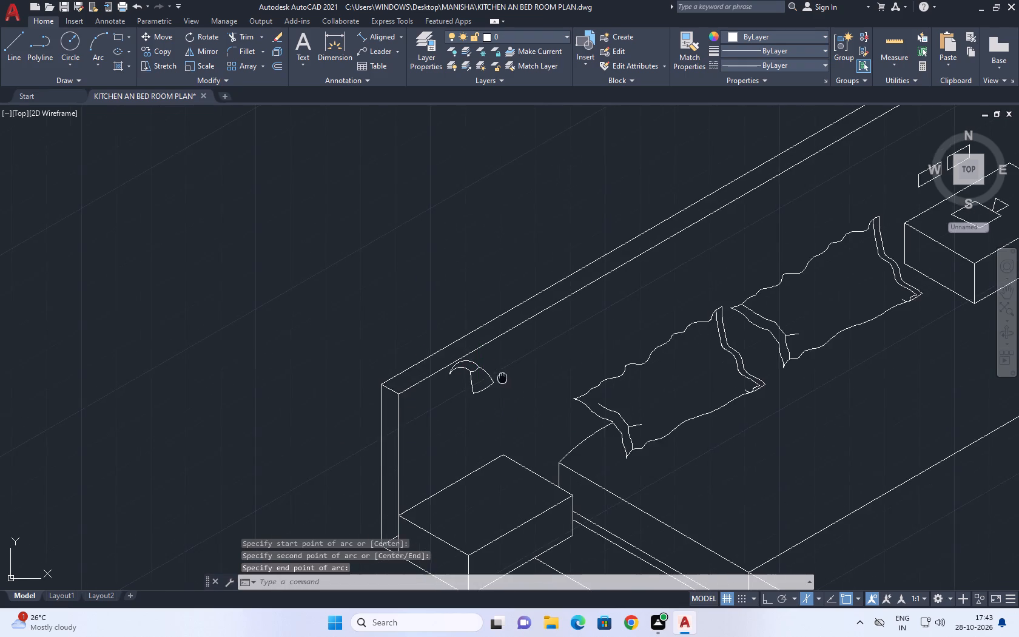
middle_click_drag(495, 373, 455, 346)
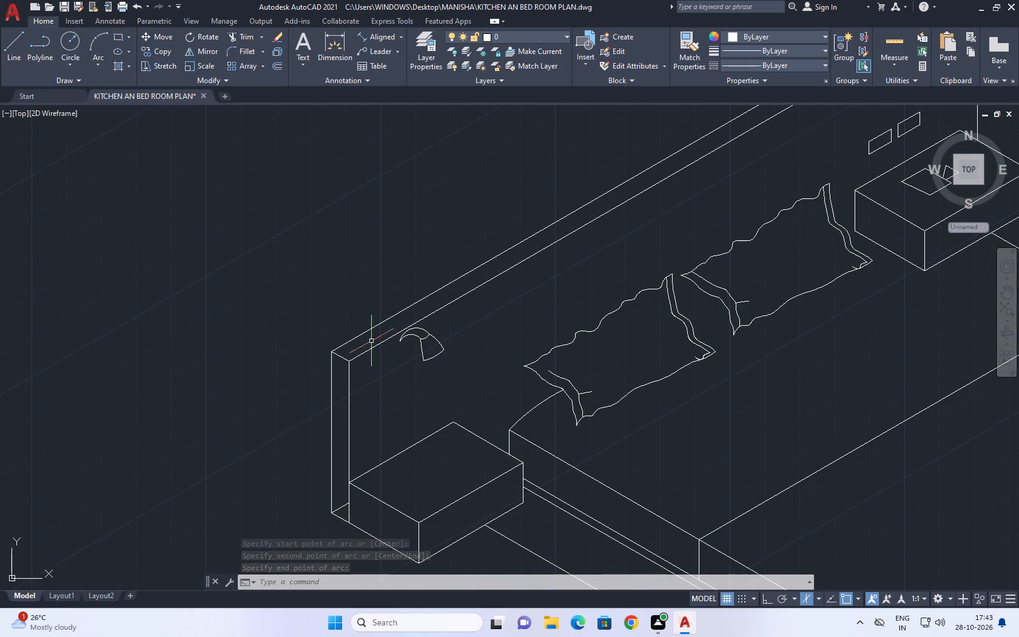
scroll(431, 347, "up", 3)
scroll(385, 310, "down", 2)
middle_click_drag(434, 306, 421, 288)
left_click(10, 45)
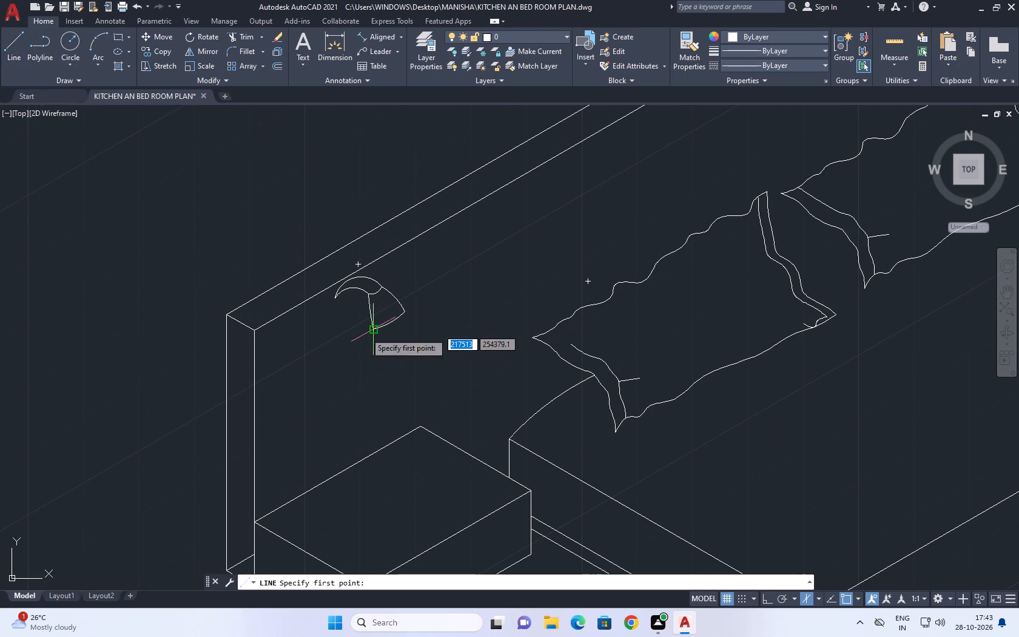
scroll(301, 351, "up", 2)
left_click(312, 378)
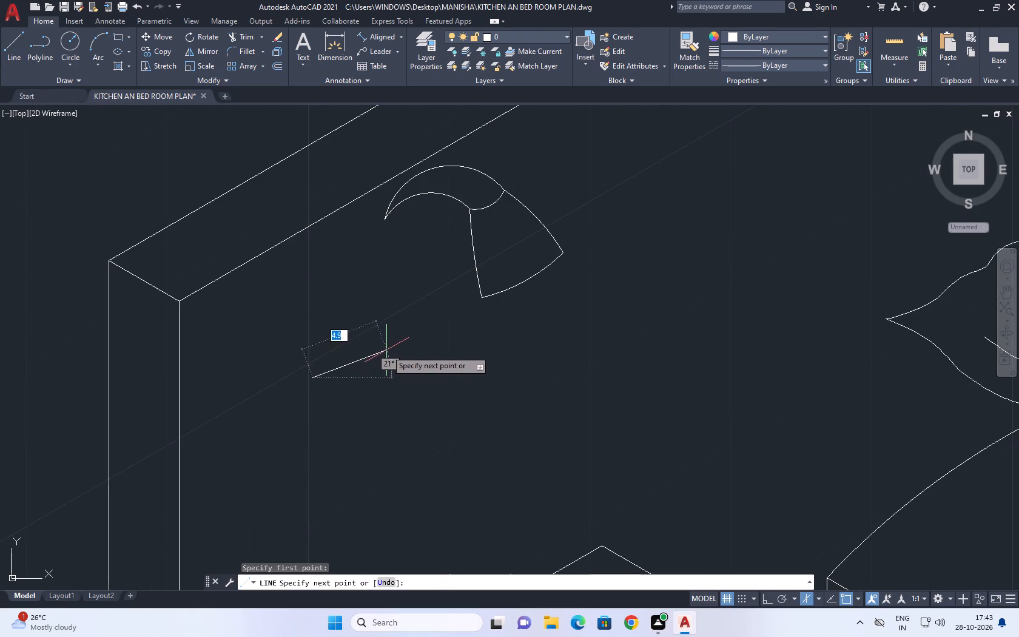
key("F8")
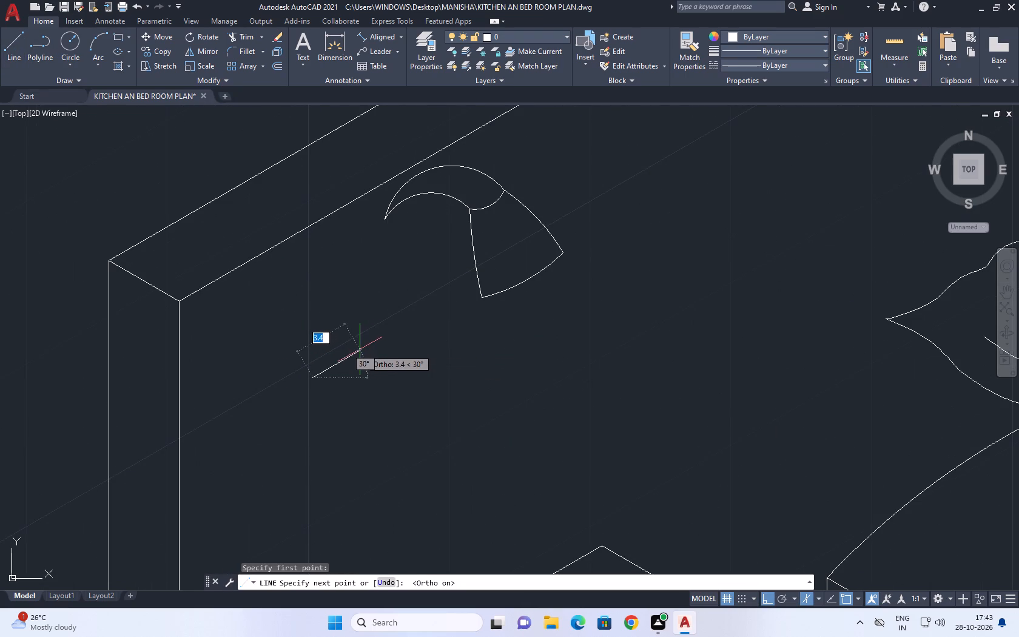
left_click(360, 351)
left_click(348, 183)
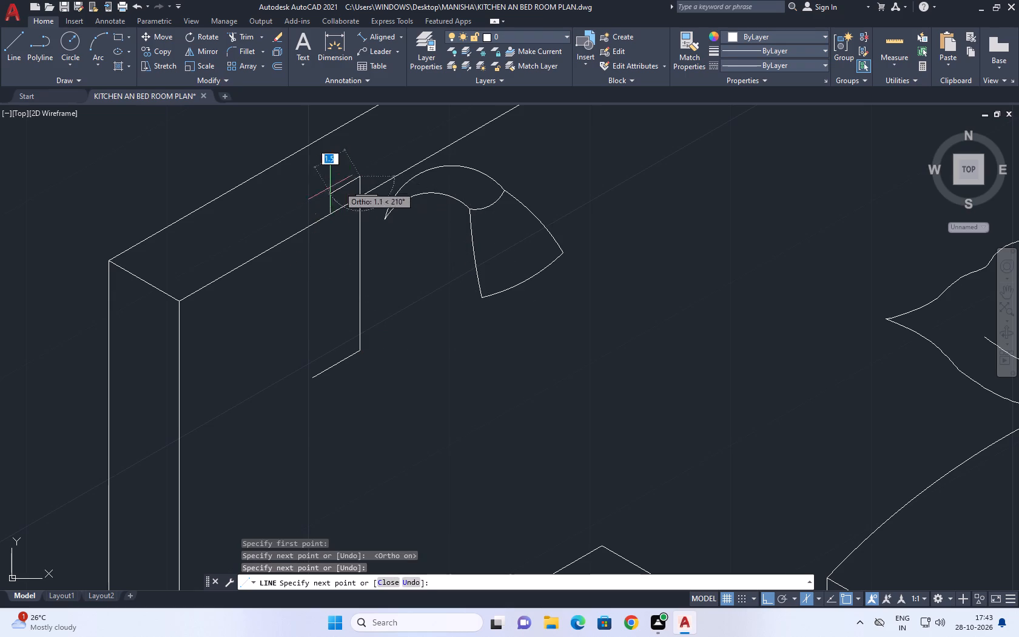
left_click(289, 201)
left_click(297, 401)
key("Escape")
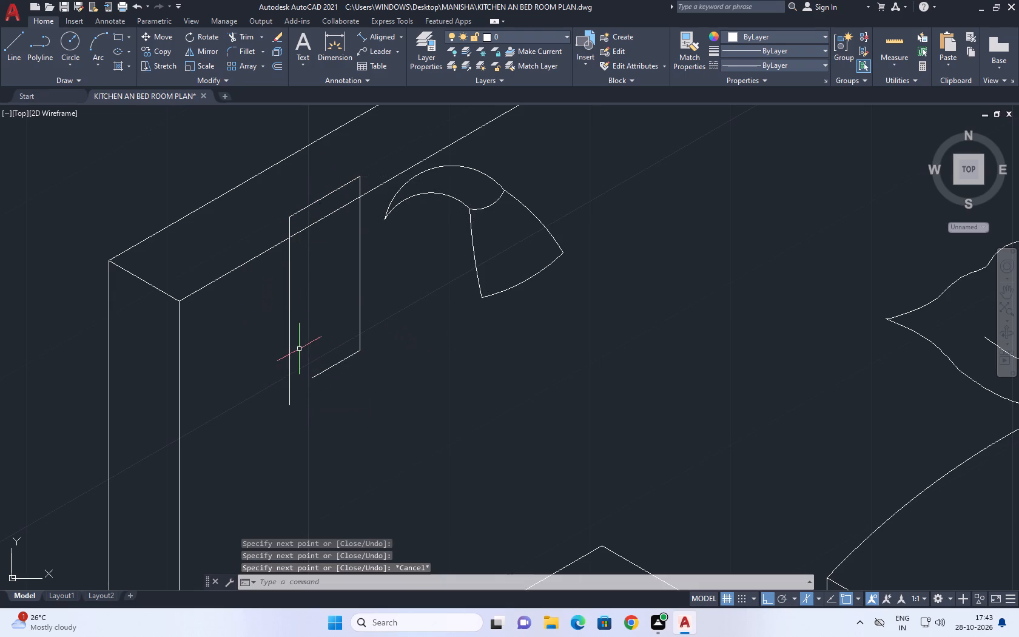
Extend the plate's bottom line to its near vertical side and trim the vertical's overhang below the corner.
key("e")
key("x")
key("space")
left_click(333, 351)
left_click(326, 380)
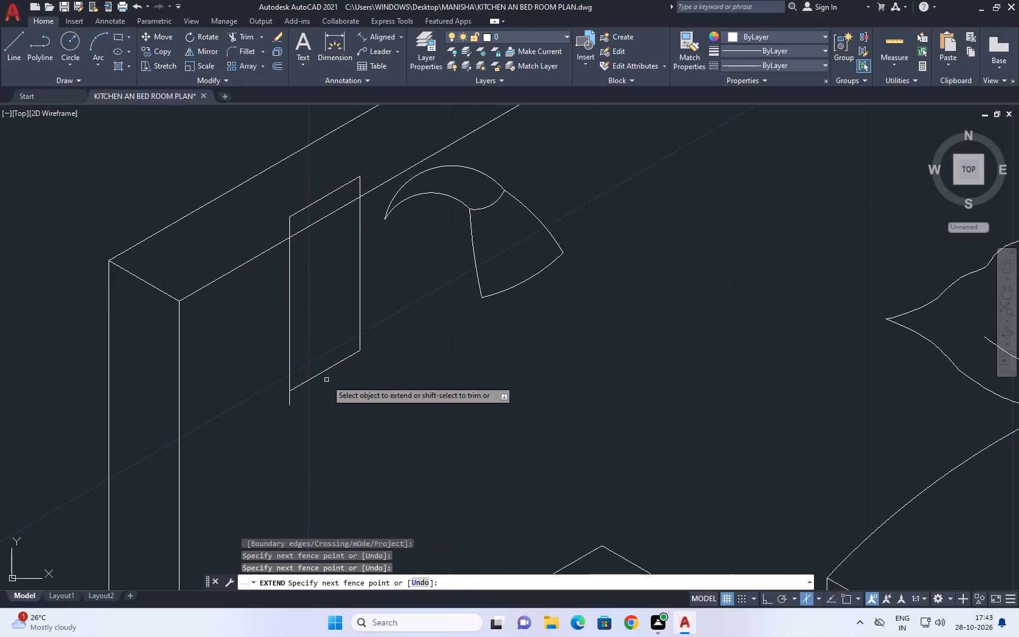
key("Escape")
key("t")
key("r")
key("space")
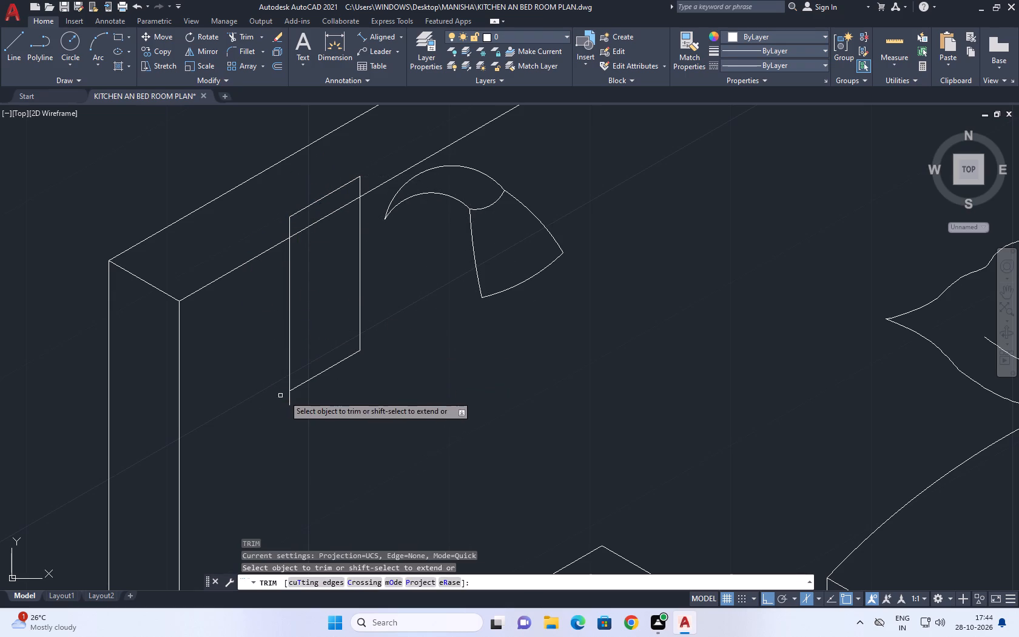
left_click(289, 397)
key("Escape")
Move the tall isometric plate straight down about 3.3 units onto the headboard face.
left_click(380, 298)
left_click(297, 394)
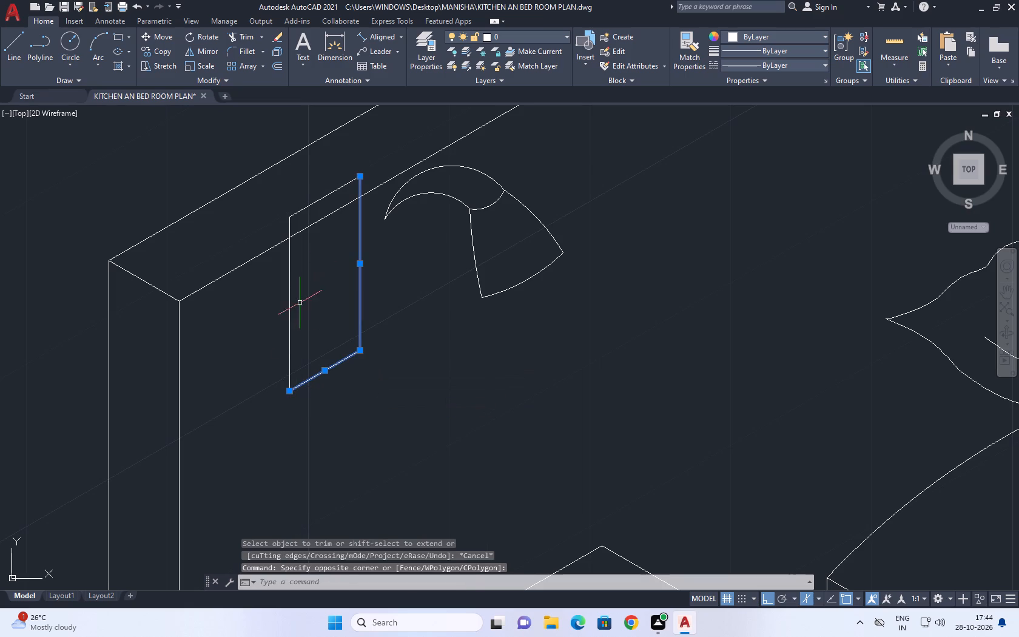
left_click(299, 303)
left_click(272, 323)
scroll(307, 172, "up", 2)
left_click(340, 244)
left_click(314, 229)
middle_click_drag(338, 243, 345, 232)
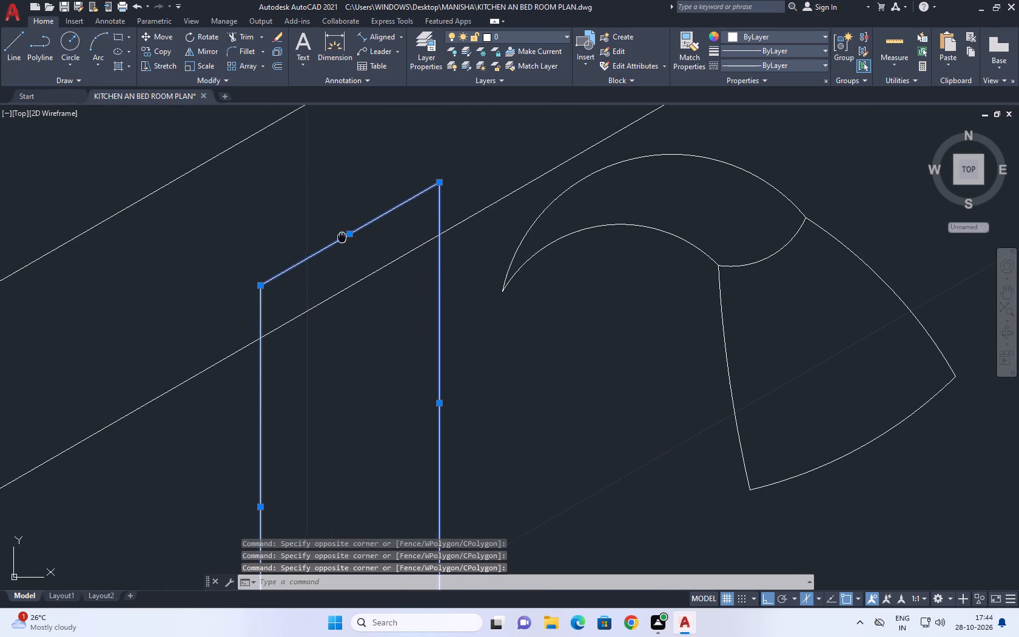
middle_click_drag(345, 232, 378, 158)
key("m")
key("space")
left_click(413, 133)
scroll(440, 187, "down", 1)
left_click(448, 226)
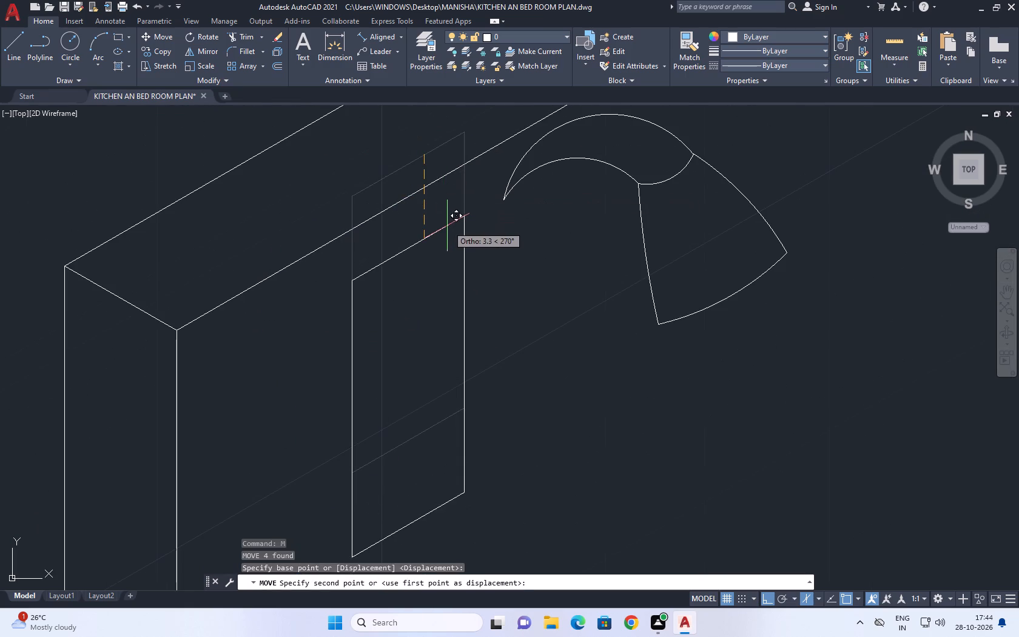
Copy the two small headboard rectangles from behind the far bedside table to the headboard face behind the near bedside table.
scroll(523, 247, "down", 2)
middle_click_drag(613, 216, 505, 274)
scroll(483, 326, "down", 4)
scroll(665, 264, "up", 4)
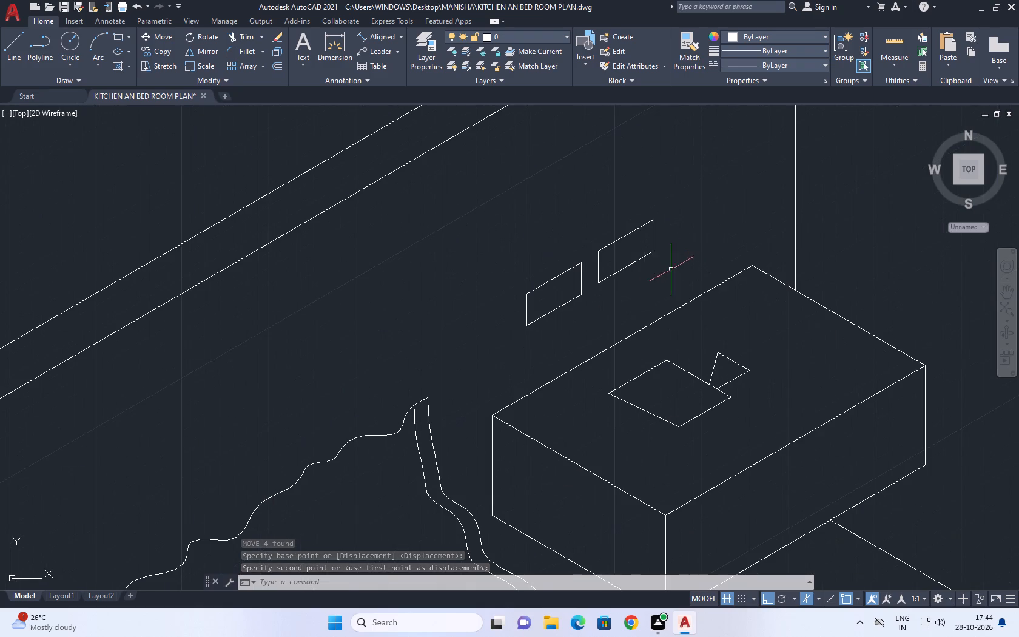
left_click_drag(604, 308, 596, 305)
left_click(553, 248)
scroll(543, 325, "up", 1)
left_click(723, 199)
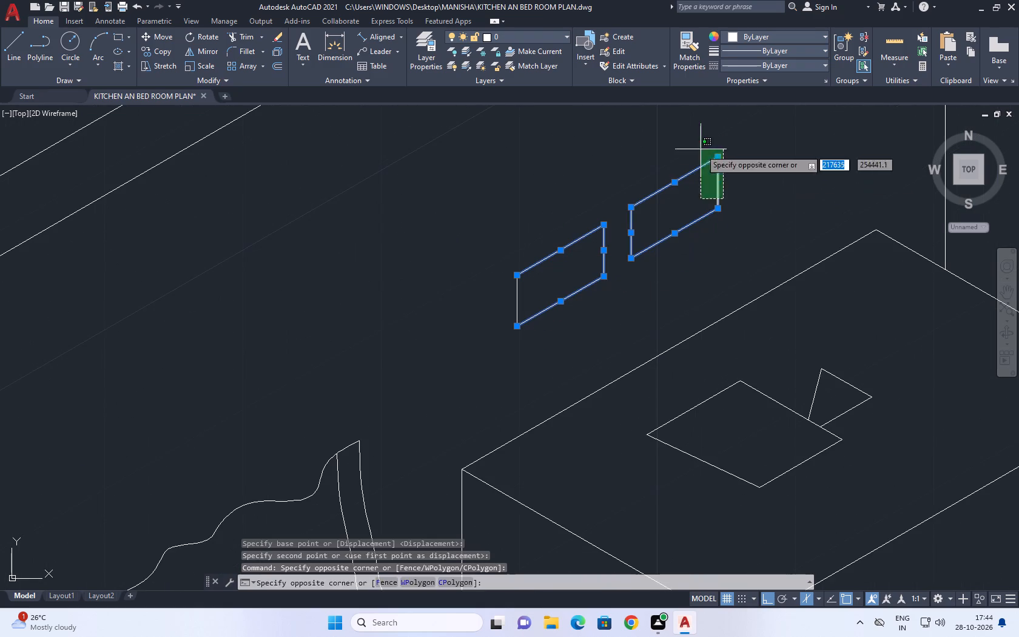
left_click(701, 149)
left_click_drag(548, 377, 533, 356)
left_click(478, 265)
key("c")
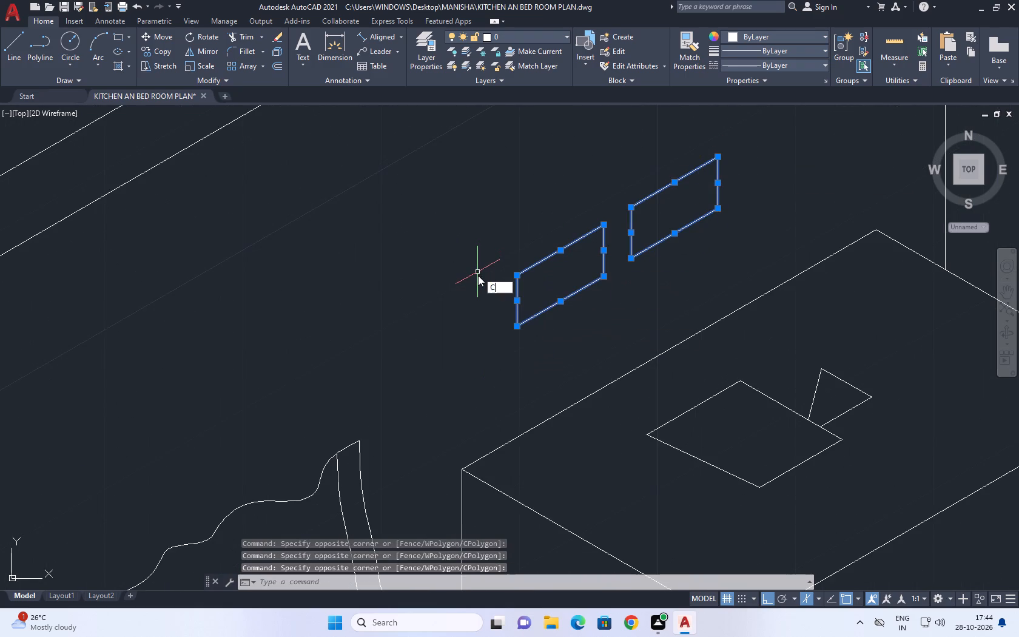
key("o")
key("space")
left_click(699, 195)
scroll(599, 215, "down", 8)
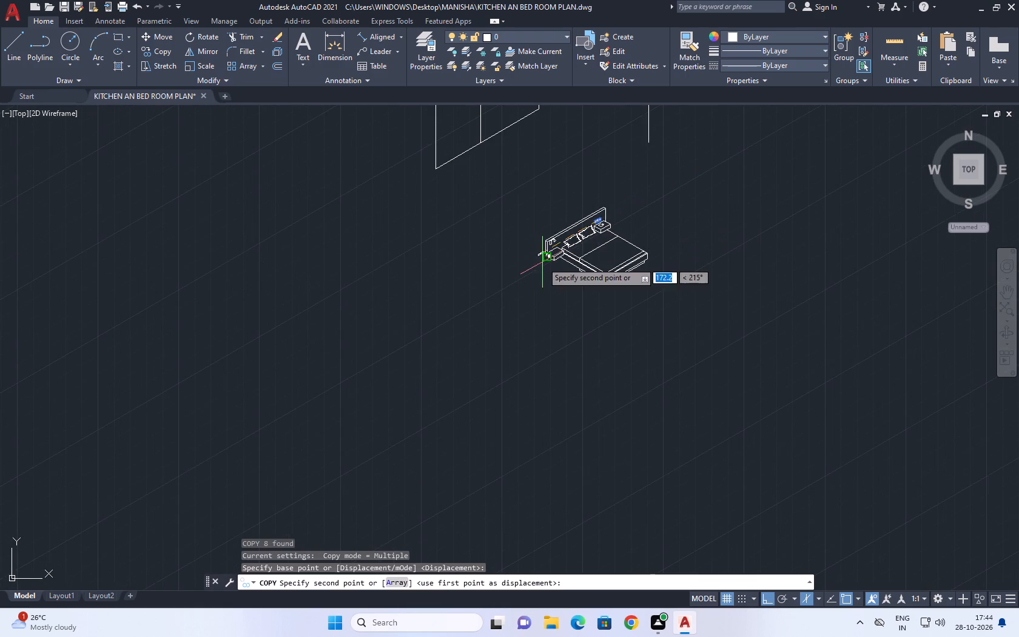
scroll(549, 253, "up", 7)
left_click(619, 222)
key("space")
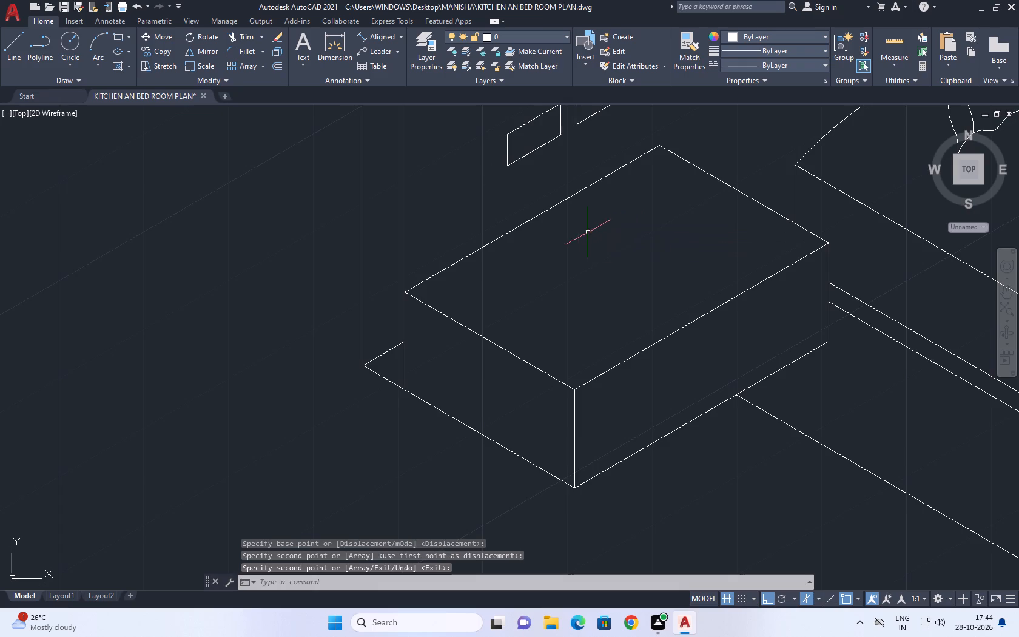
Draw a four-line isometric rectangle on the near bedside table's top, with short sides about 7 units long.
scroll(567, 238, "down", 2)
scroll(620, 258, "down", 1)
middle_click_drag(598, 265, 554, 316)
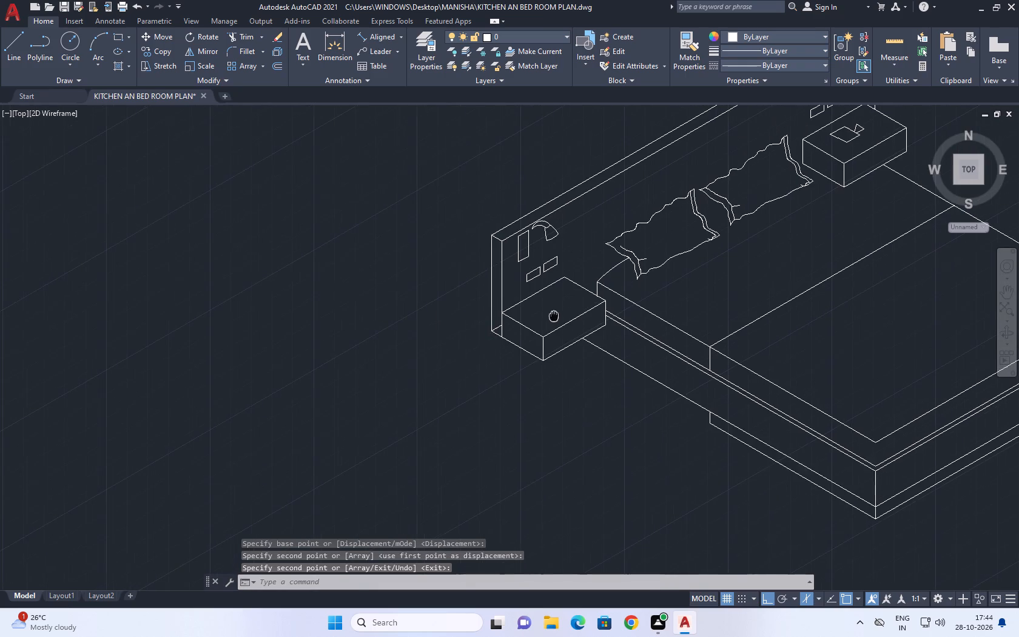
type("L")
key("space")
scroll(545, 306, "up", 3)
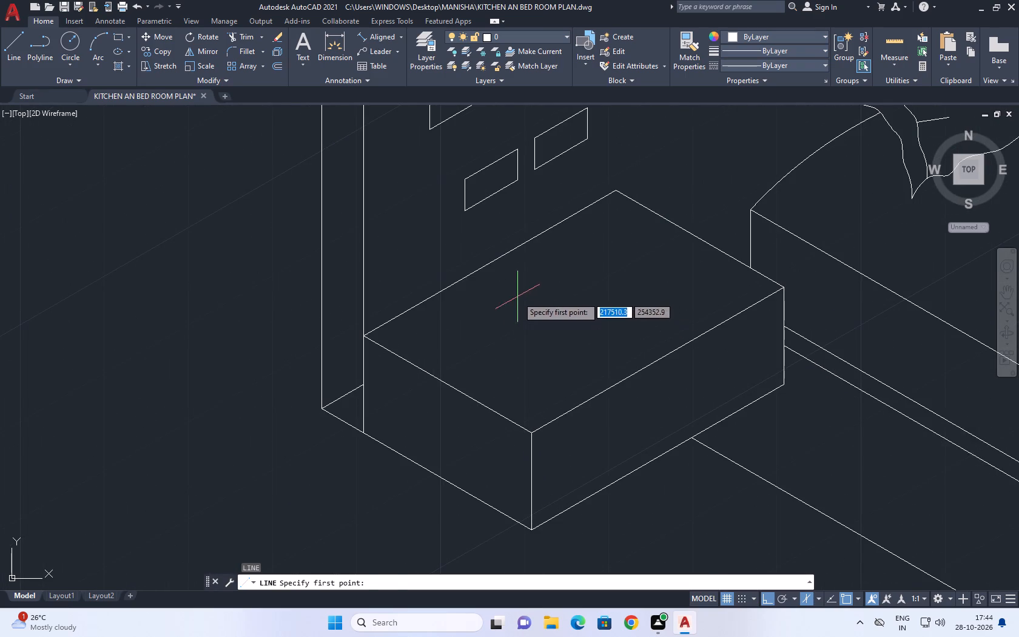
left_click(517, 297)
left_click(589, 258)
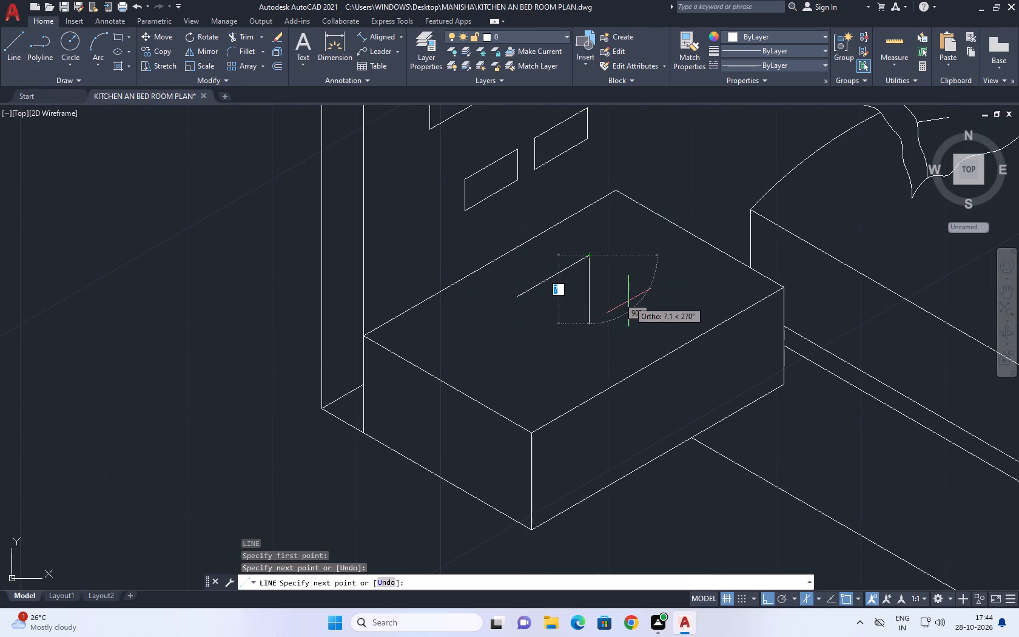
key("F5")
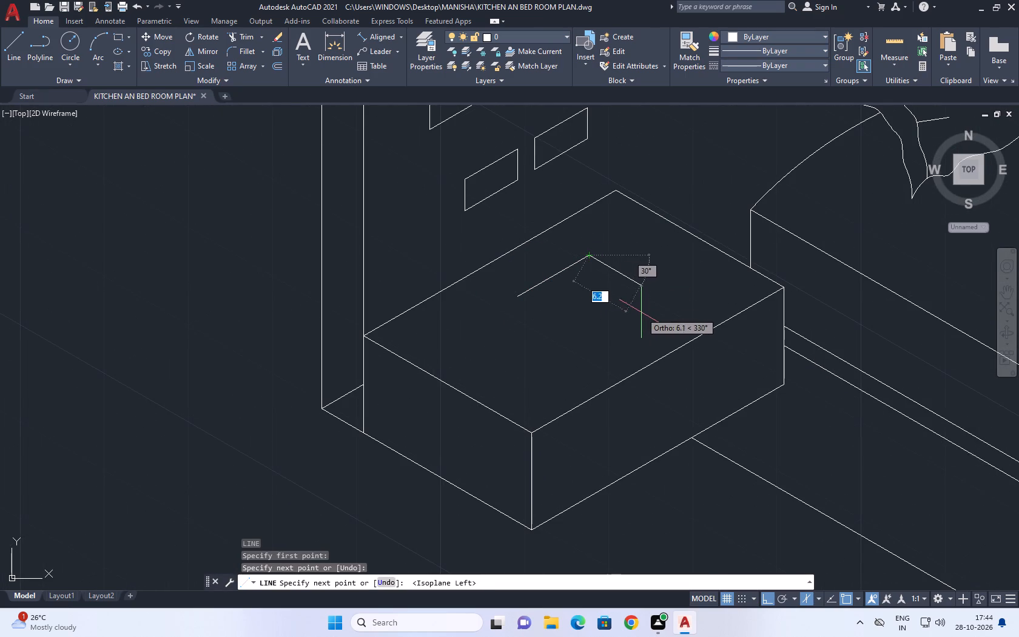
left_click(659, 321)
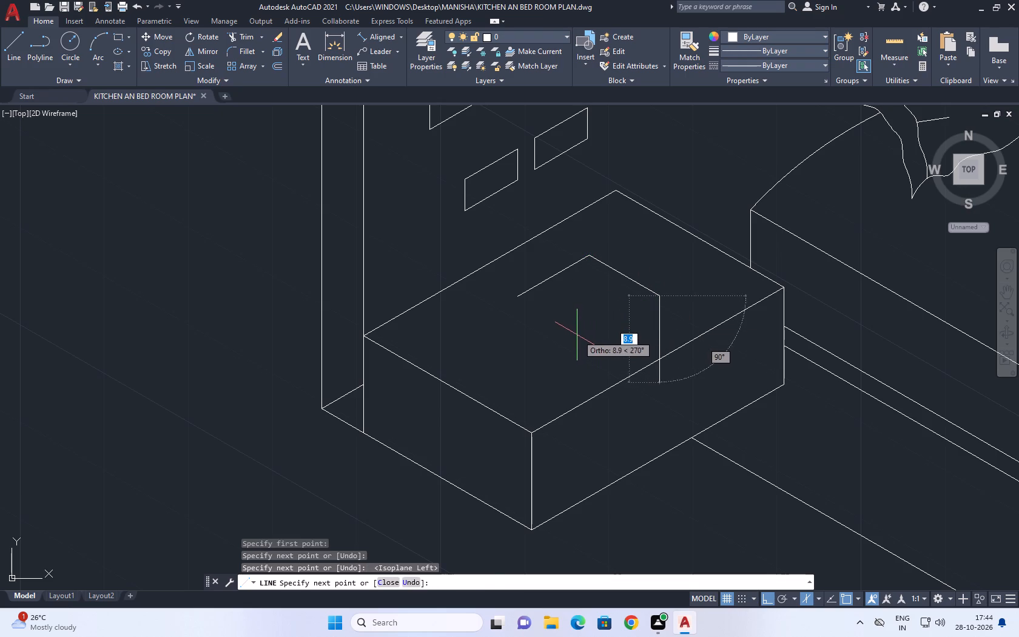
key("F5")
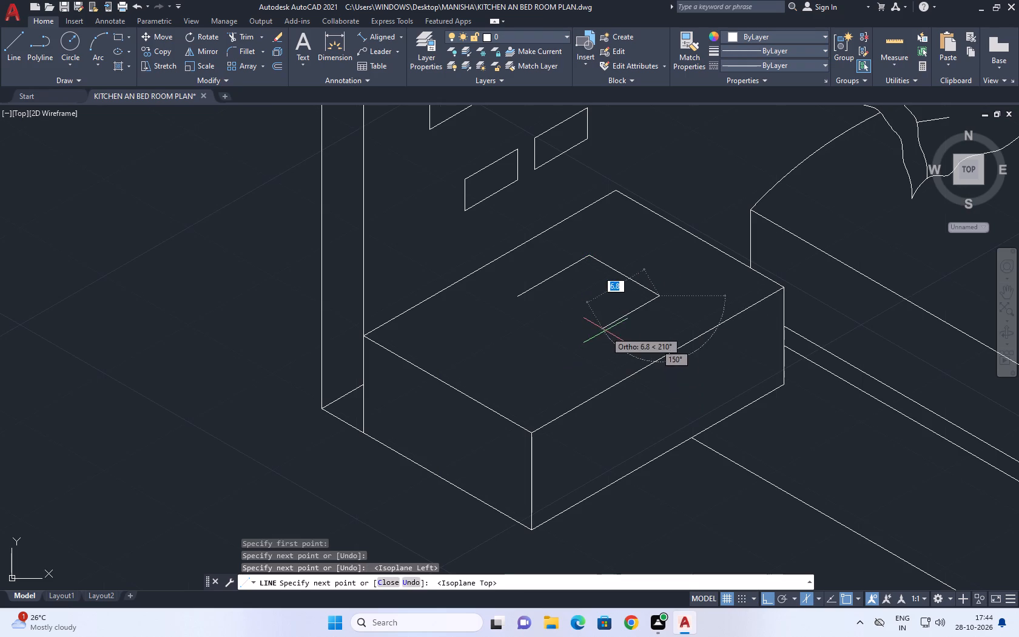
left_click(605, 326)
left_click(510, 278)
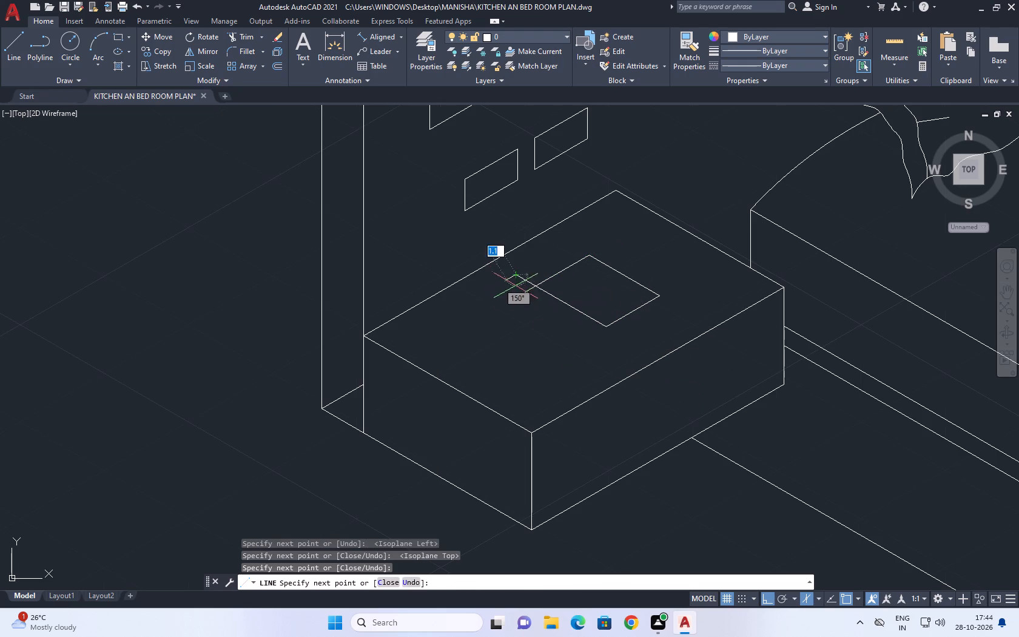
key("space")
Trim both overhanging line ends at the open corner of the small rectangle on the bedside table top.
key("r")
key("t")
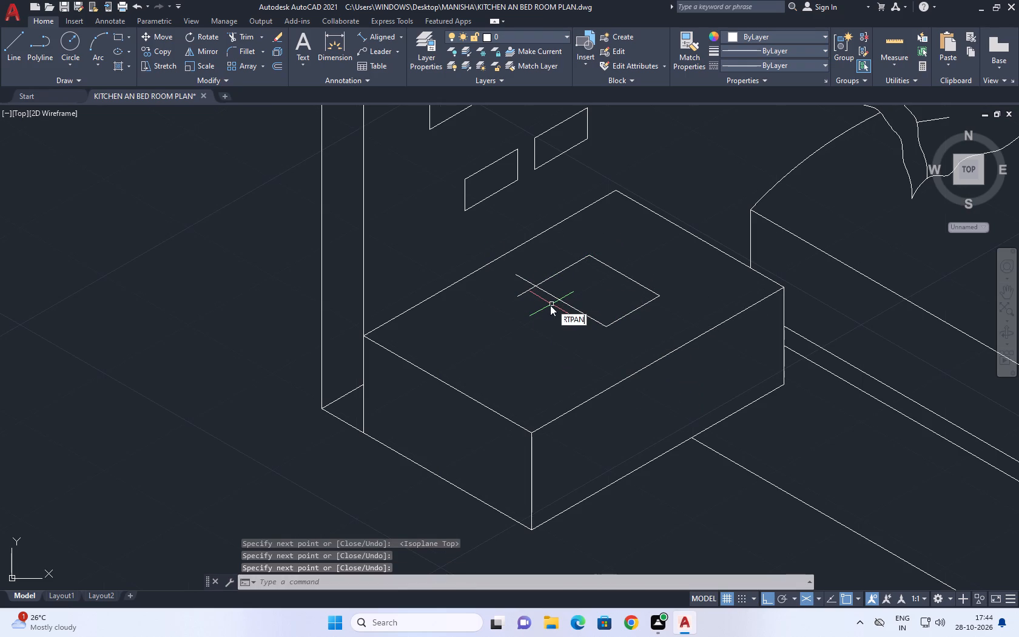
key("Escape")
type("TR")
key("space")
scroll(530, 281, "up", 3)
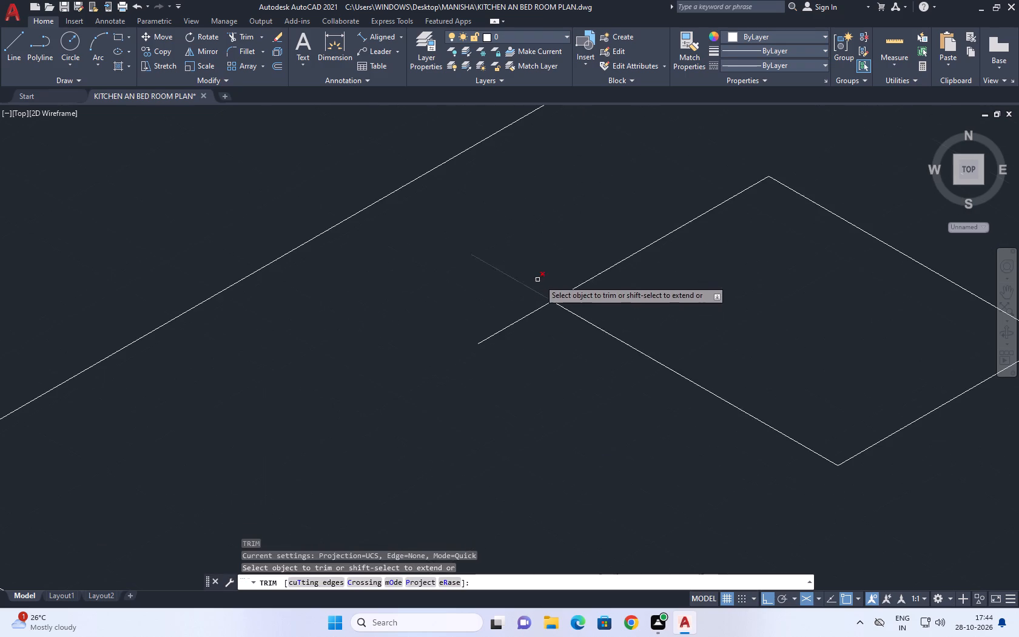
left_click(536, 261)
left_click(509, 348)
key("Escape")
scroll(516, 339, "down", 2)
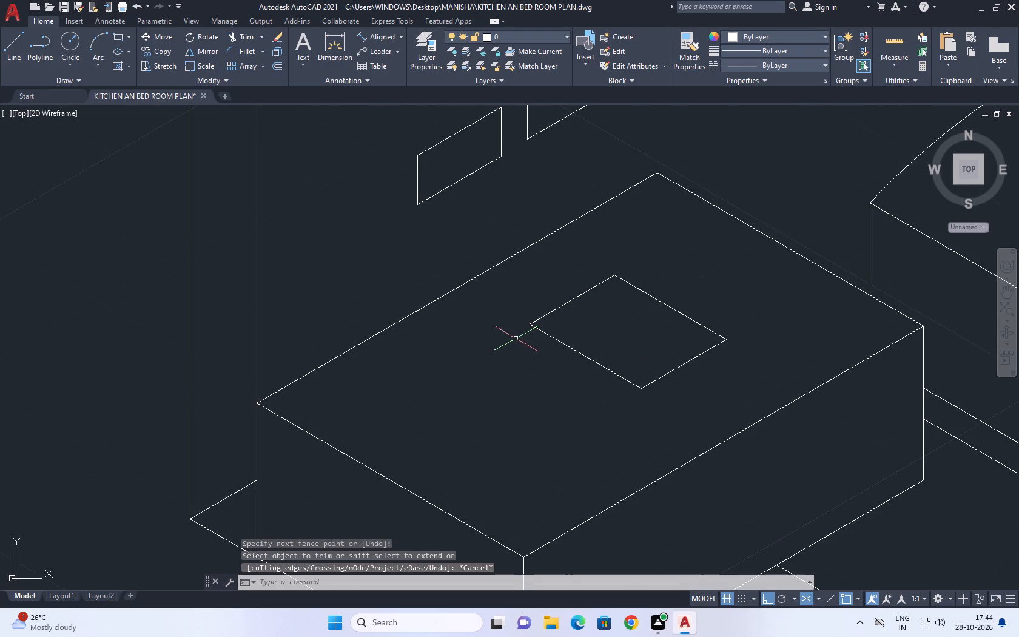
Draw a thin isometric strip inside the rectangle, parallel to its front long side, with ends about 0.3 units and a closing line about 7.2 units.
key("l")
key("space")
scroll(594, 329, "up", 2)
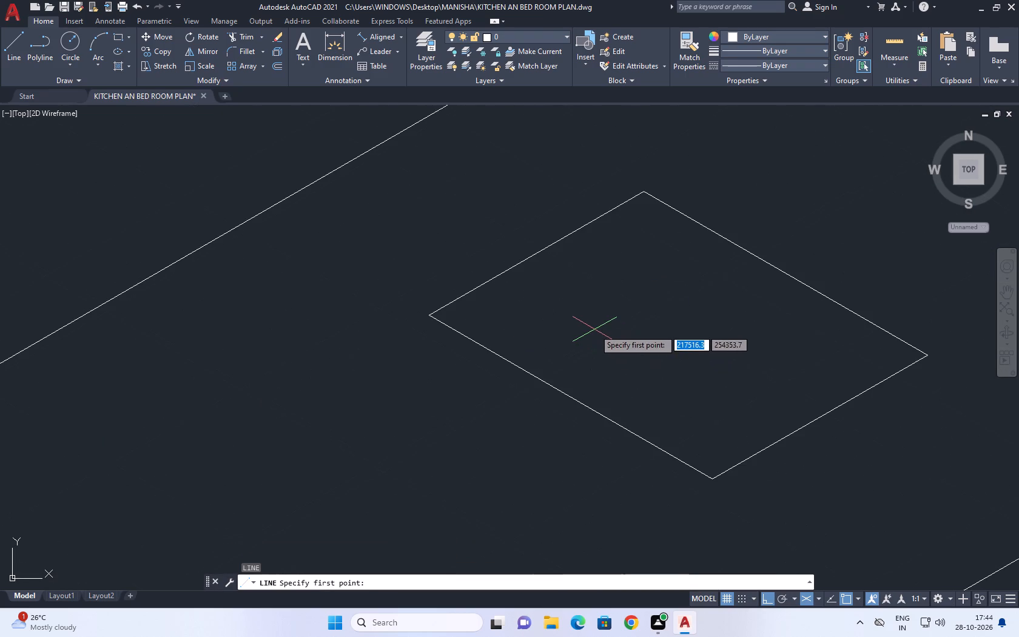
scroll(488, 315, "up", 1)
left_click(481, 314)
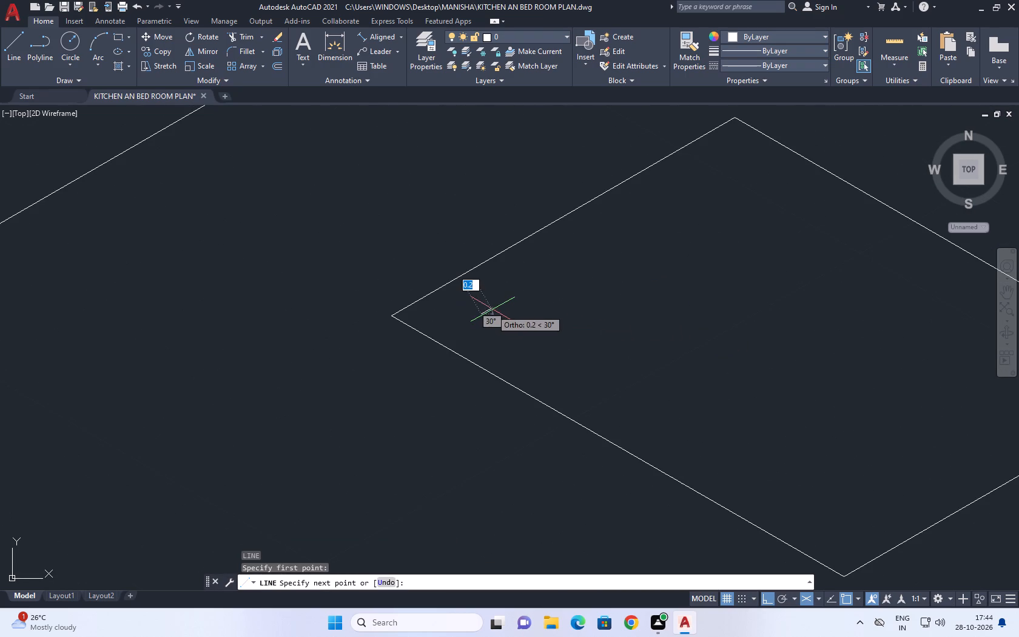
left_click(493, 309)
middle_click_drag(628, 393, 409, 286)
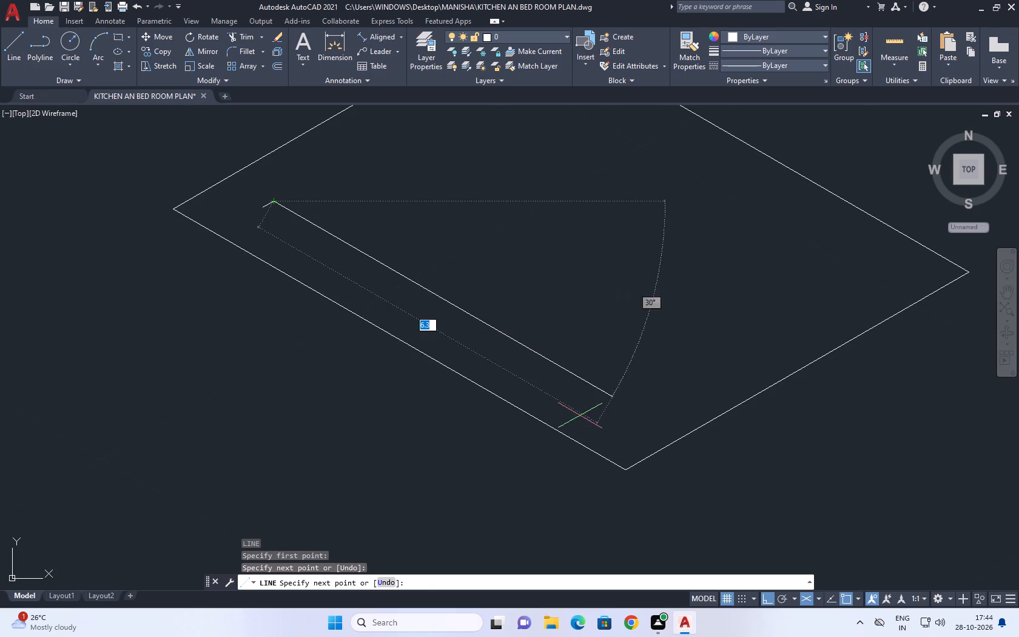
left_click(630, 424)
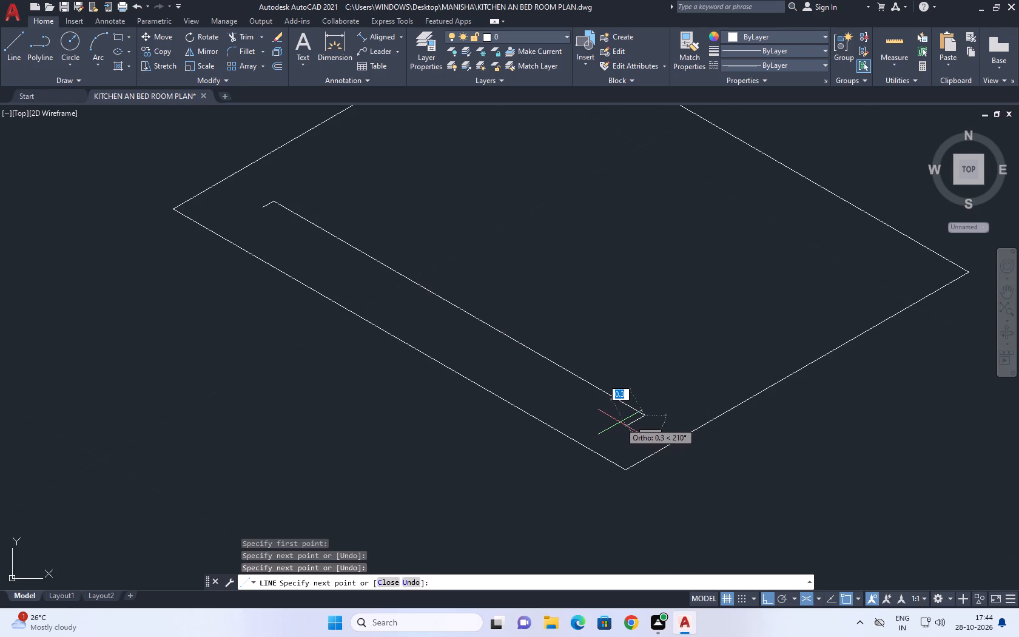
left_click(620, 422)
middle_click_drag(358, 264, 412, 343)
scroll(311, 278, "up", 1)
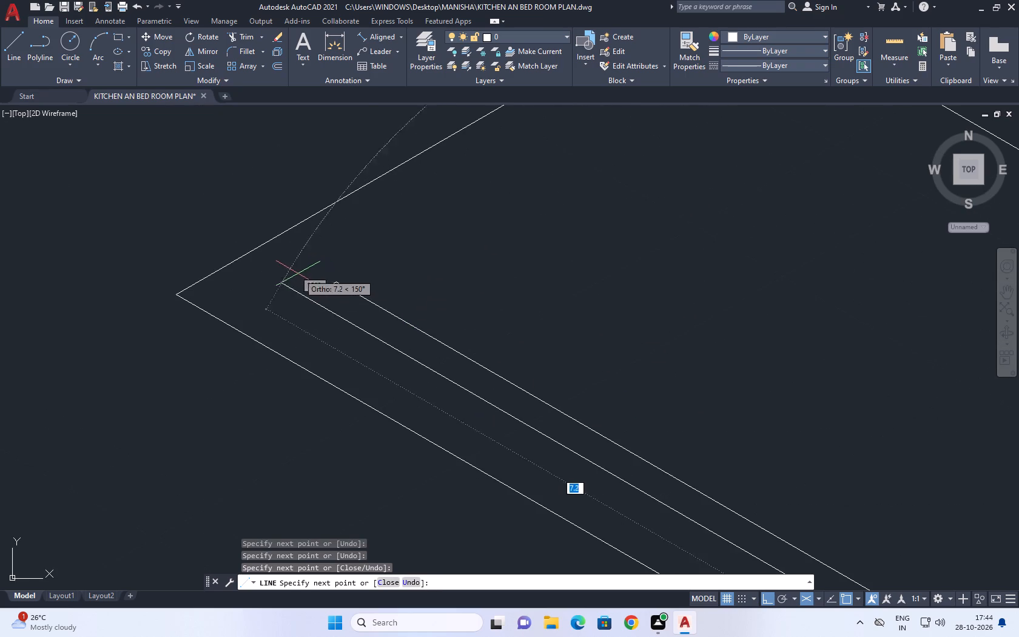
left_click(297, 272)
key("Escape")
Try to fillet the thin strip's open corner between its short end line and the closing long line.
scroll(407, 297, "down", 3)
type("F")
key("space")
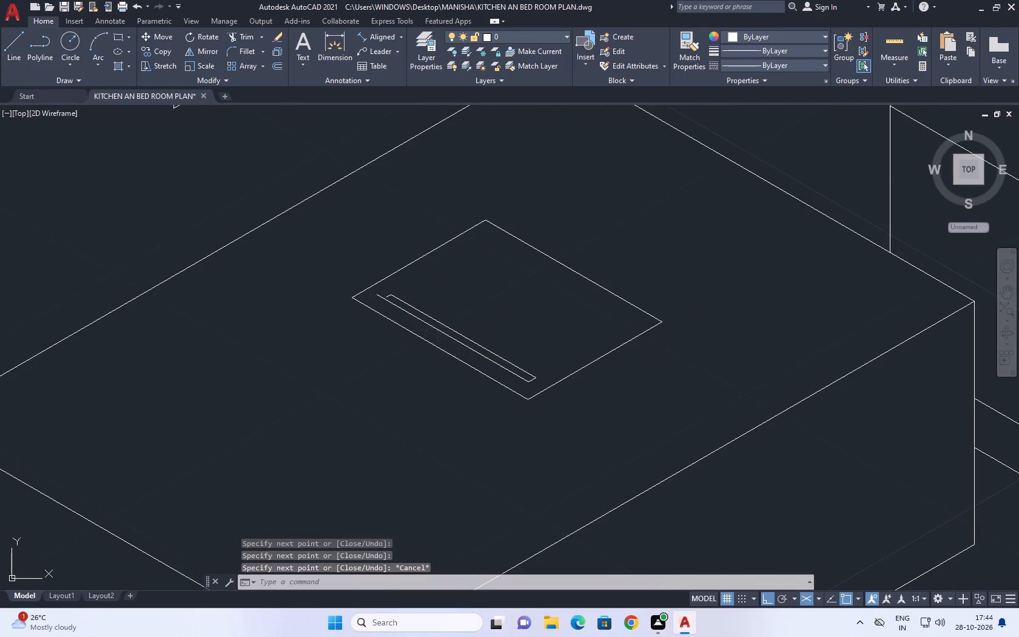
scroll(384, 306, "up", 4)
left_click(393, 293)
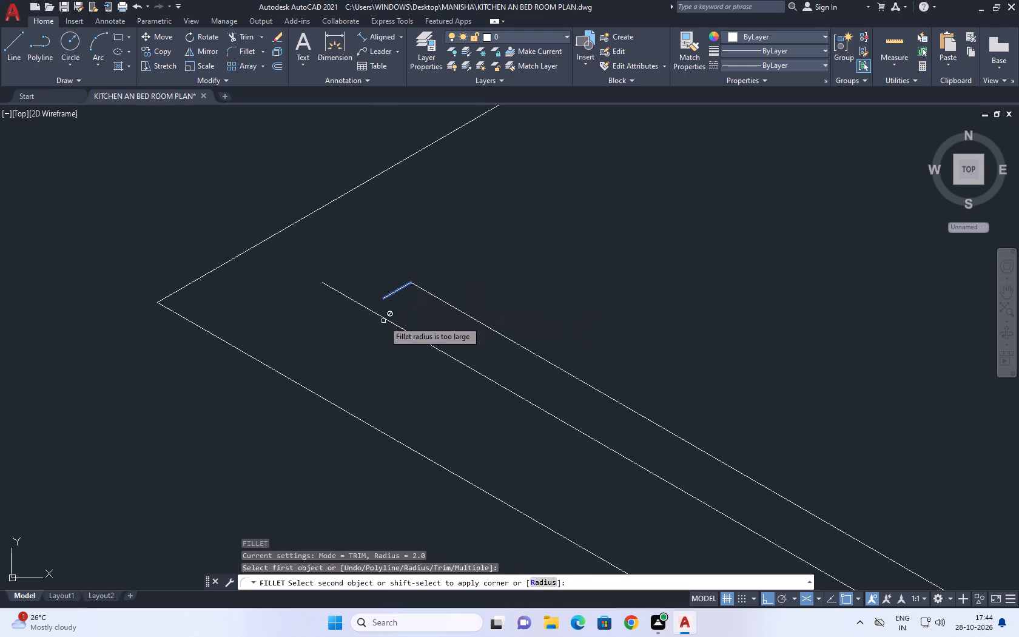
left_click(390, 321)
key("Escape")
Extend the strip's short end line to the closing long line and trim the long line's overhang beyond it.
type("EX")
key("space")
left_click(391, 296)
key("Escape")
type("TR")
key("space")
left_click(366, 275)
left_click_drag(349, 297, 341, 299)
left_click(339, 286)
left_click(332, 295)
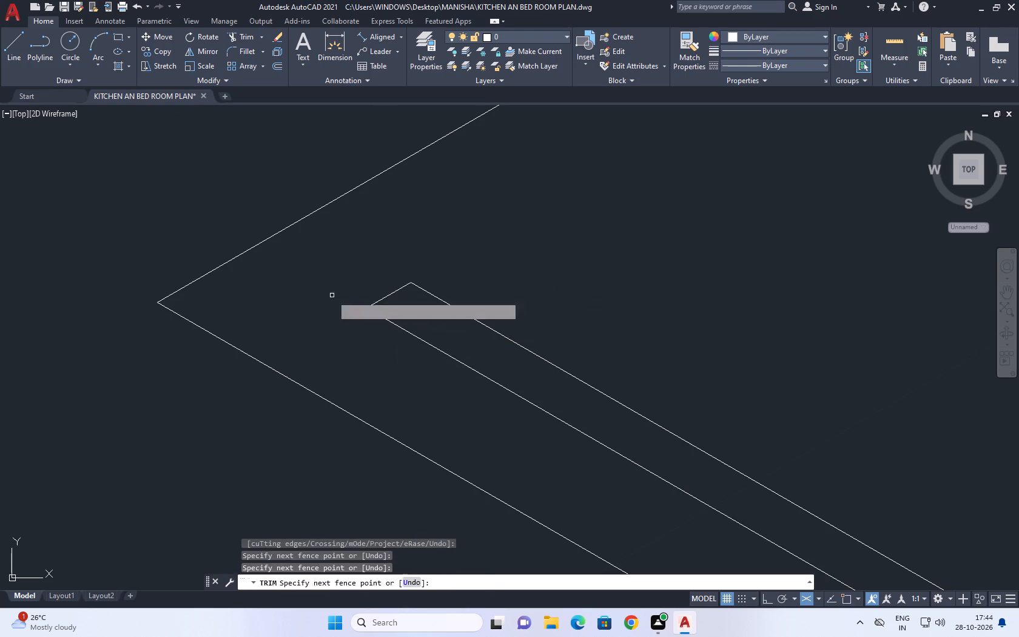
right_click(347, 260)
left_click(382, 283)
scroll(409, 269, "down", 8)
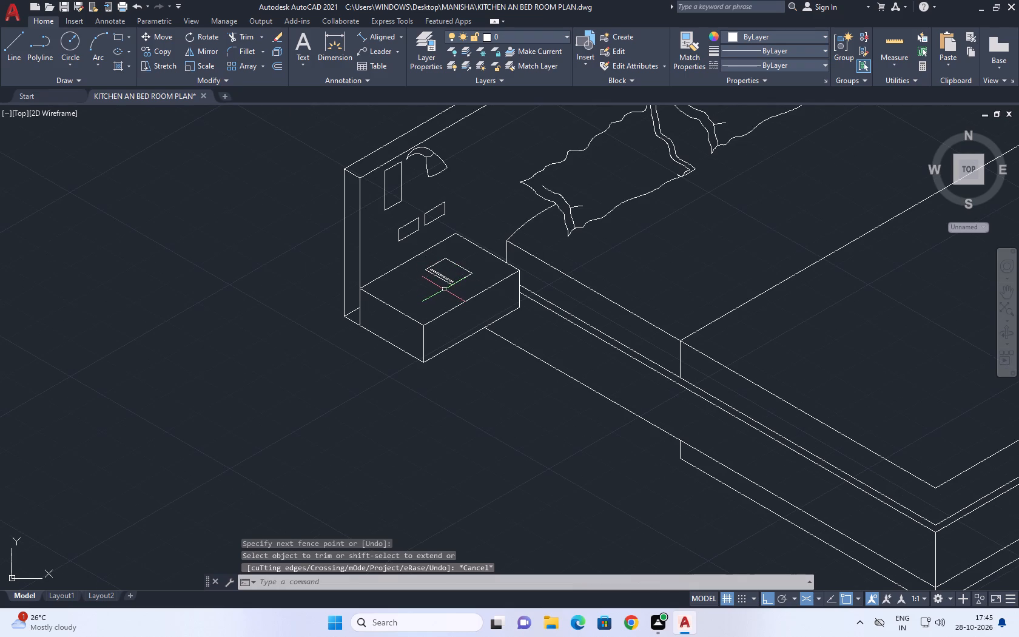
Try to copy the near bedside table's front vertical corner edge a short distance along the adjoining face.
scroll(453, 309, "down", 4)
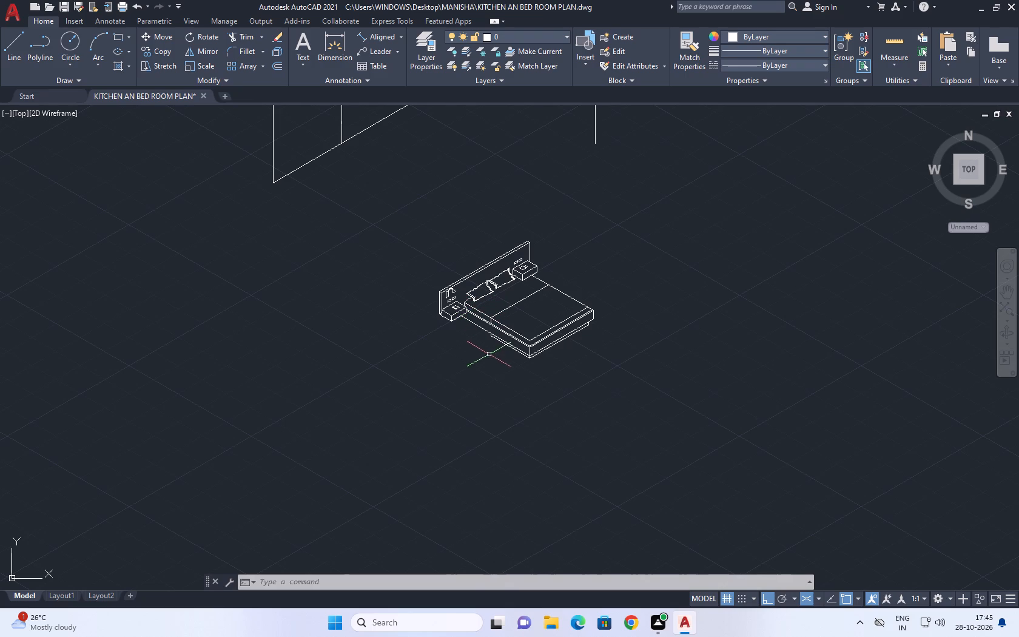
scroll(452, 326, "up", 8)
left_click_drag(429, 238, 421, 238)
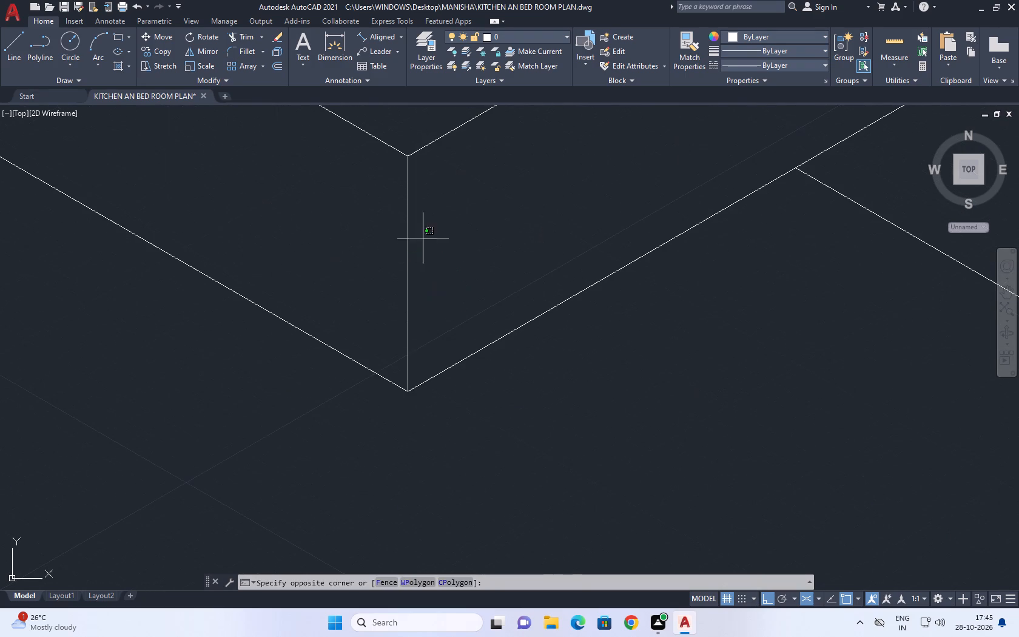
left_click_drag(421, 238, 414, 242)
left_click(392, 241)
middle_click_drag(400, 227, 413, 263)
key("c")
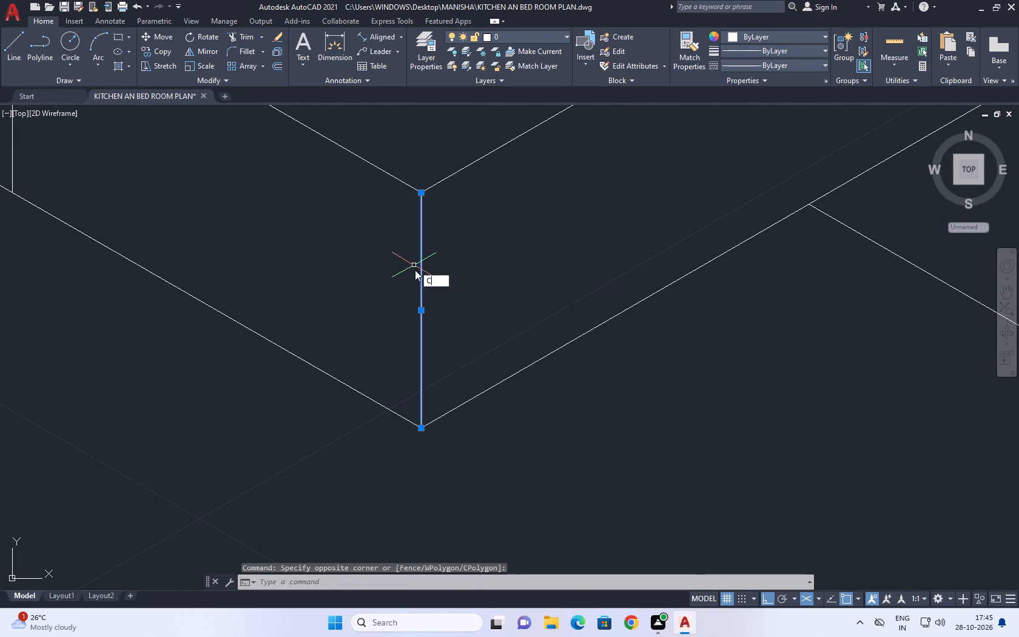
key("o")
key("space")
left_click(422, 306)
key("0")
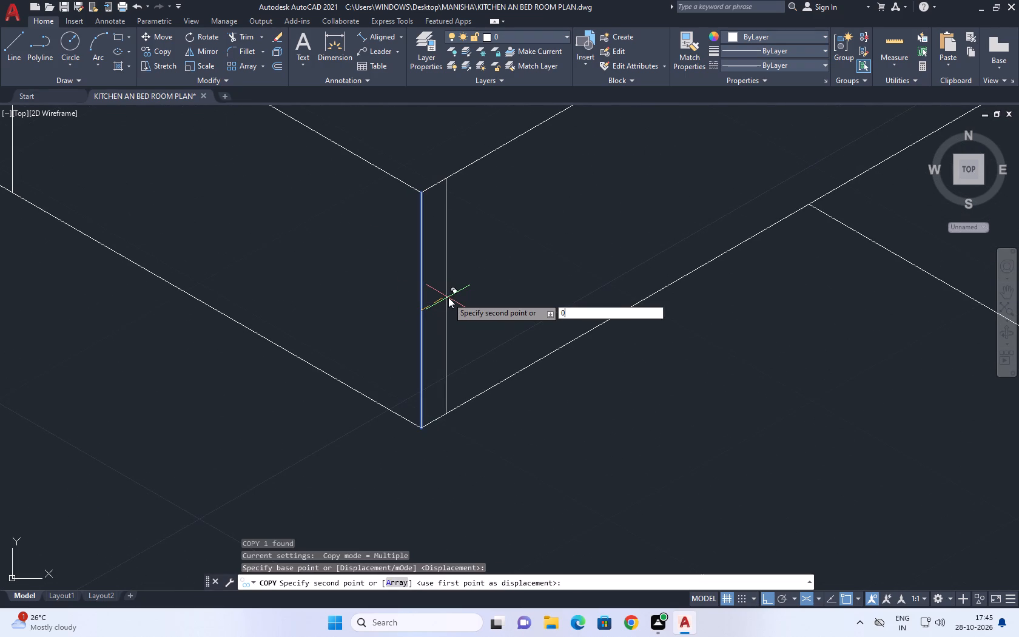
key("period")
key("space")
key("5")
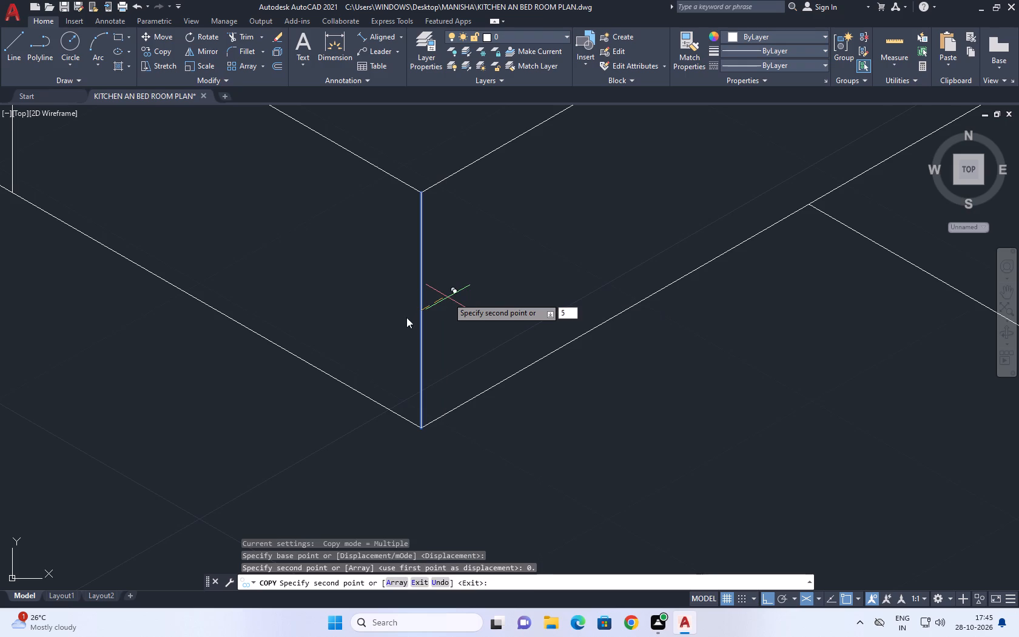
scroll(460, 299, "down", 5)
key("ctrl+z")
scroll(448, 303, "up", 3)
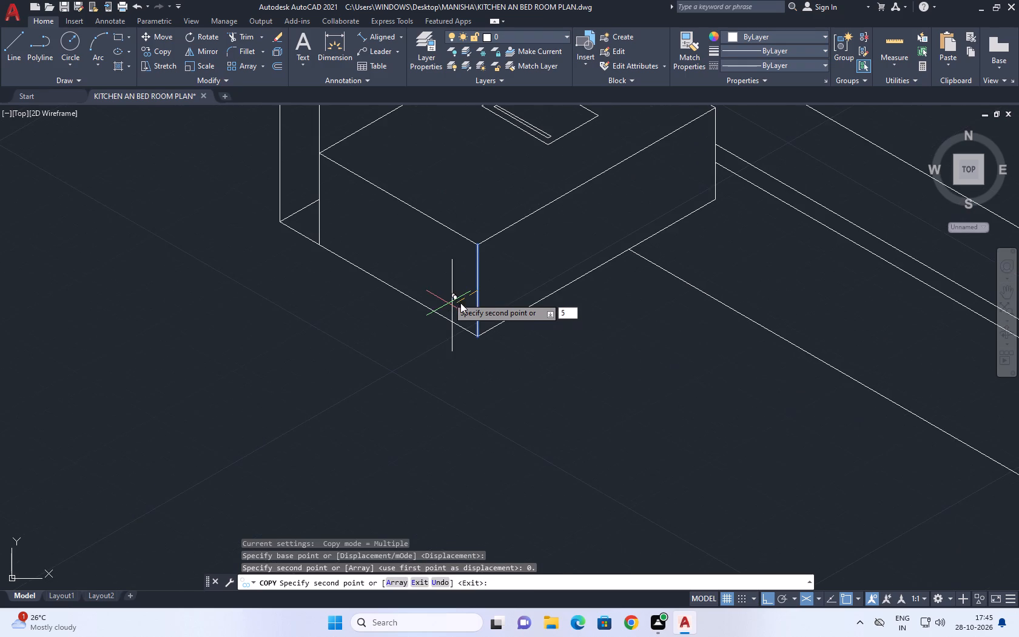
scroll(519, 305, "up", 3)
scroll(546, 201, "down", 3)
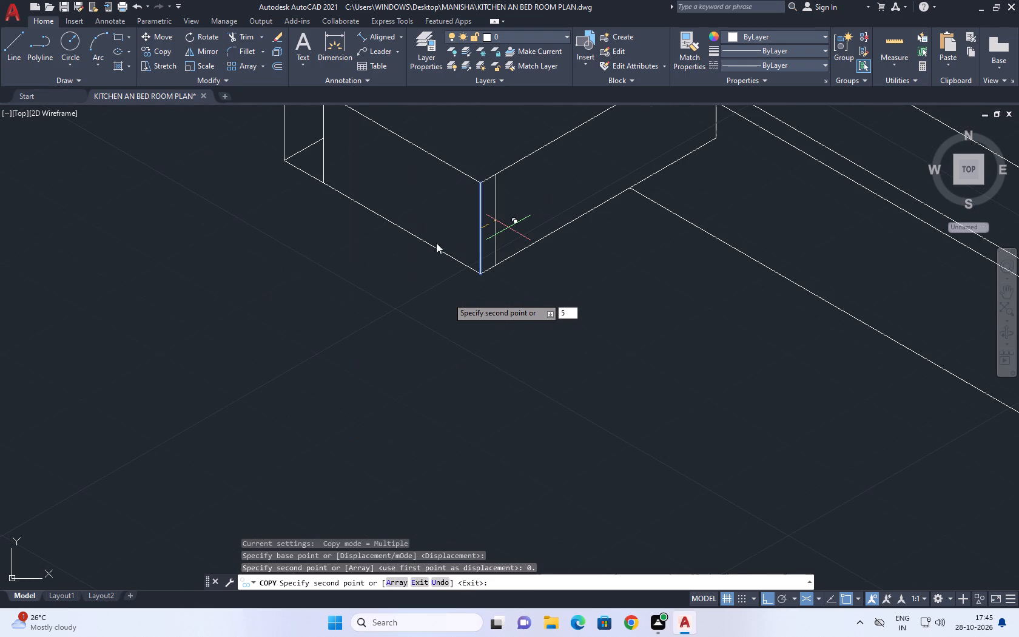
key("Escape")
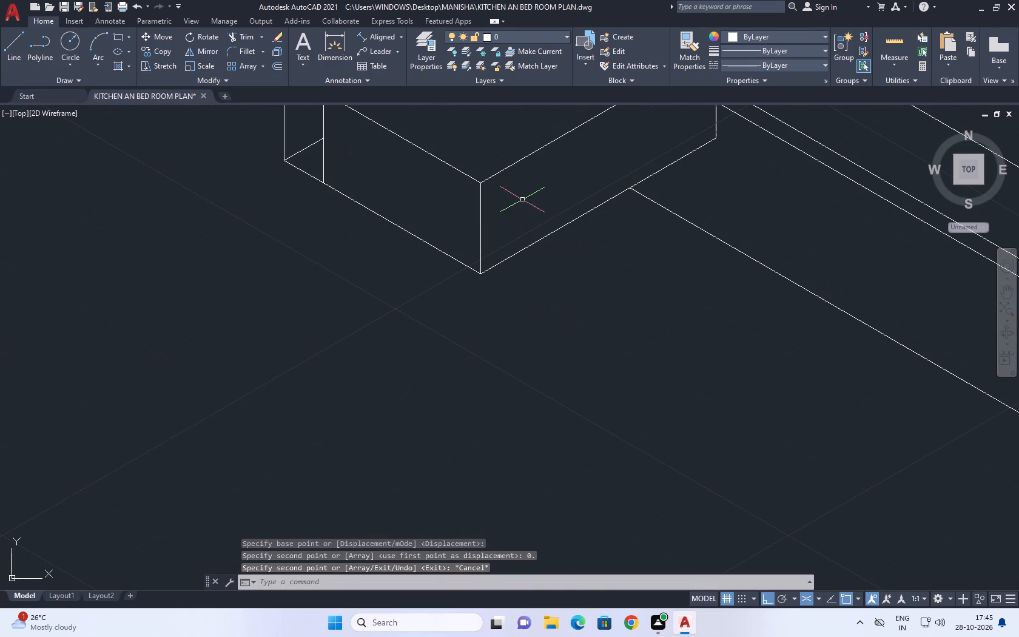
Copy the near bedside table's front vertical corner edge 0.1 units along each adjoining face, at 30° and 150°.
left_click_drag(522, 198, 508, 209)
left_click(463, 226)
middle_click_drag(474, 240, 429, 330)
key("c")
scroll(427, 324, "down", 1)
key("o")
key("space")
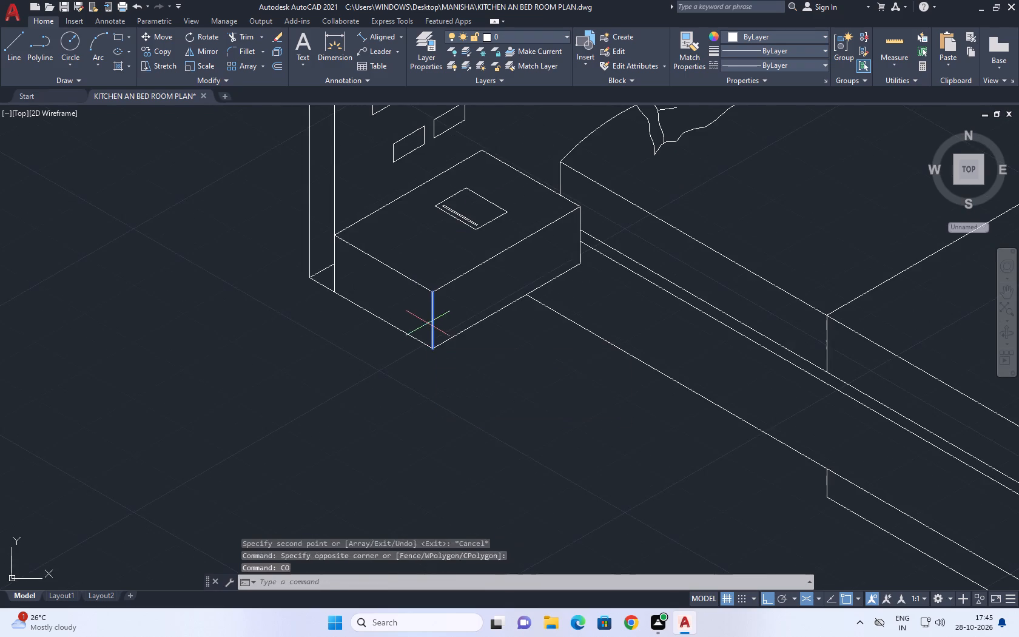
scroll(419, 341, "up", 2)
left_click(451, 324)
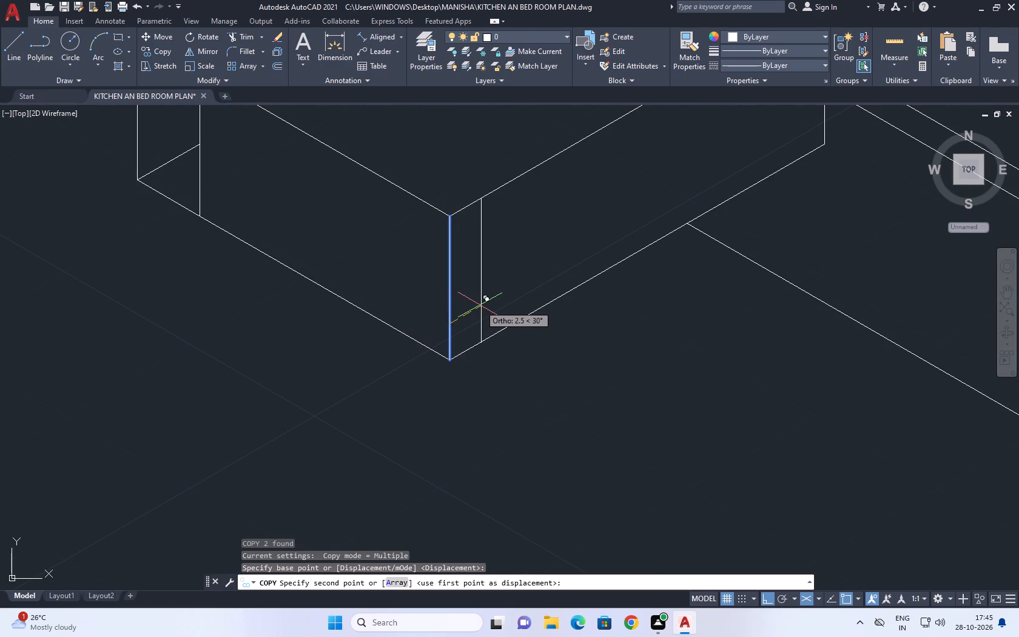
key("9")
key("BackSpace")
key("9")
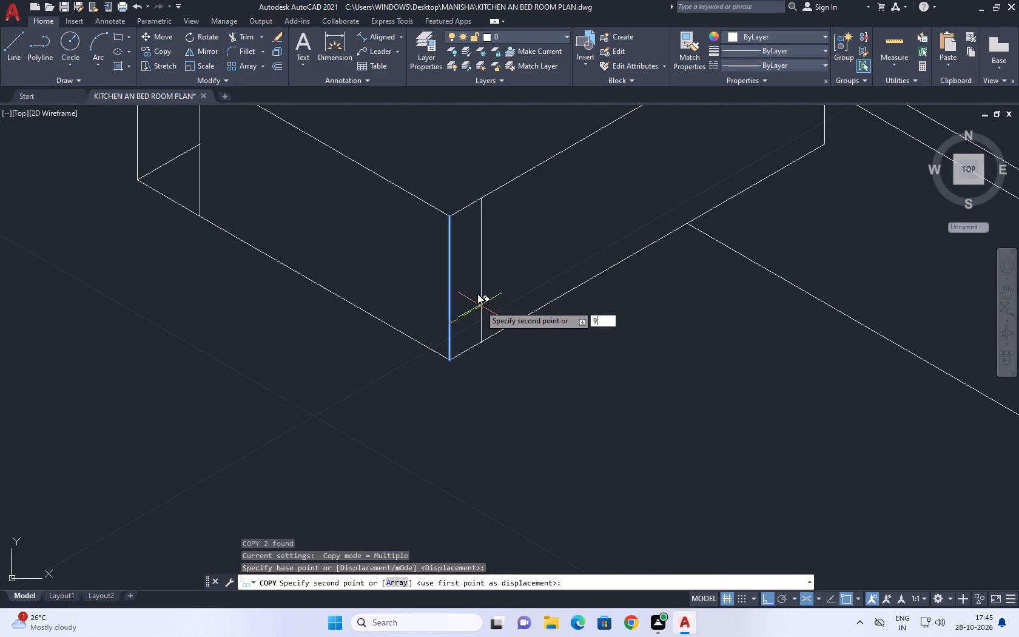
key("BackSpace")
key("0")
key("period")
key("1")
key("space")
scroll(403, 308, "up", 2)
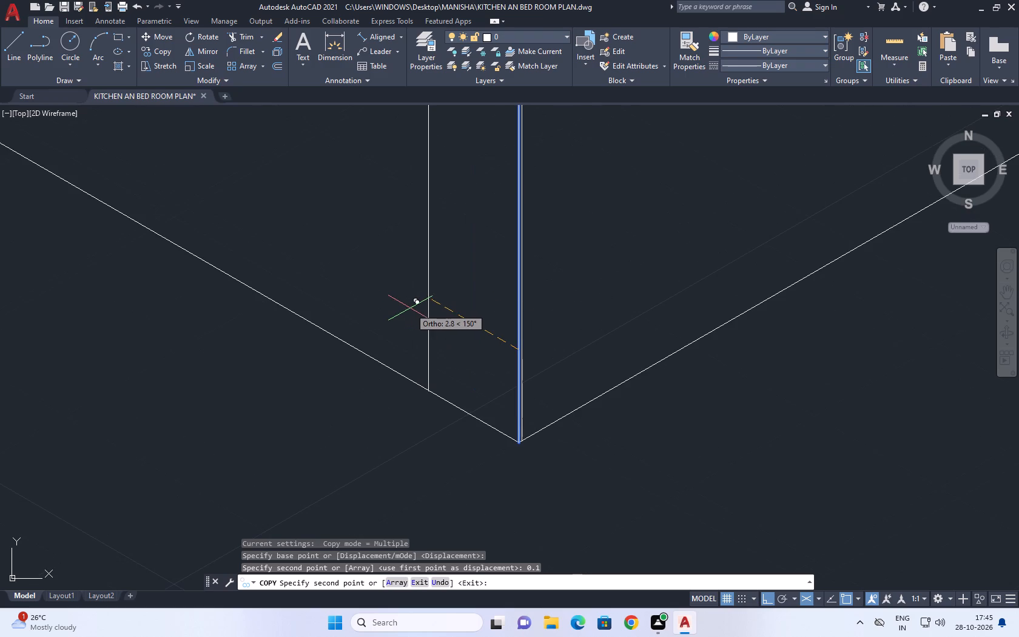
key("0")
type(".1")
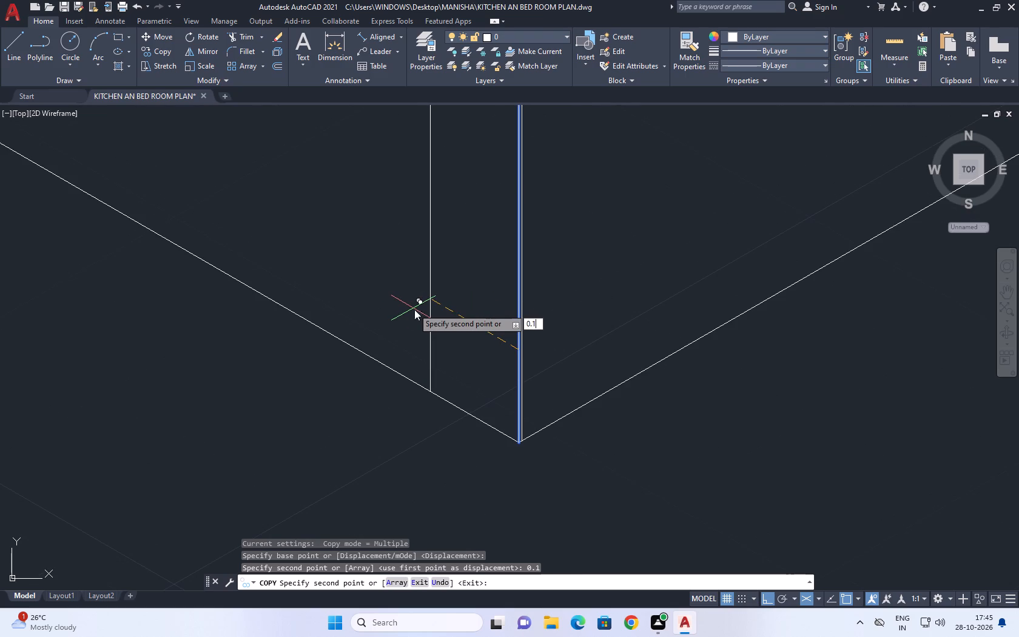
key("space")
key("Escape")
Erase the original vertical corner edge between its two copies on the near bedside table.
scroll(520, 382, "up", 3)
left_click(519, 363)
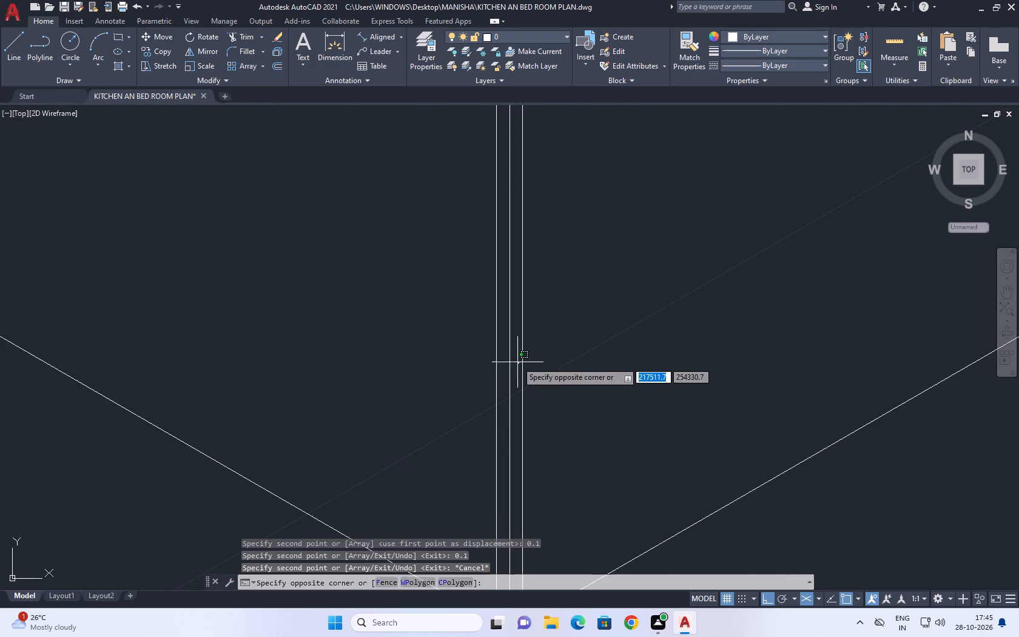
left_click(508, 354)
key("Delete")
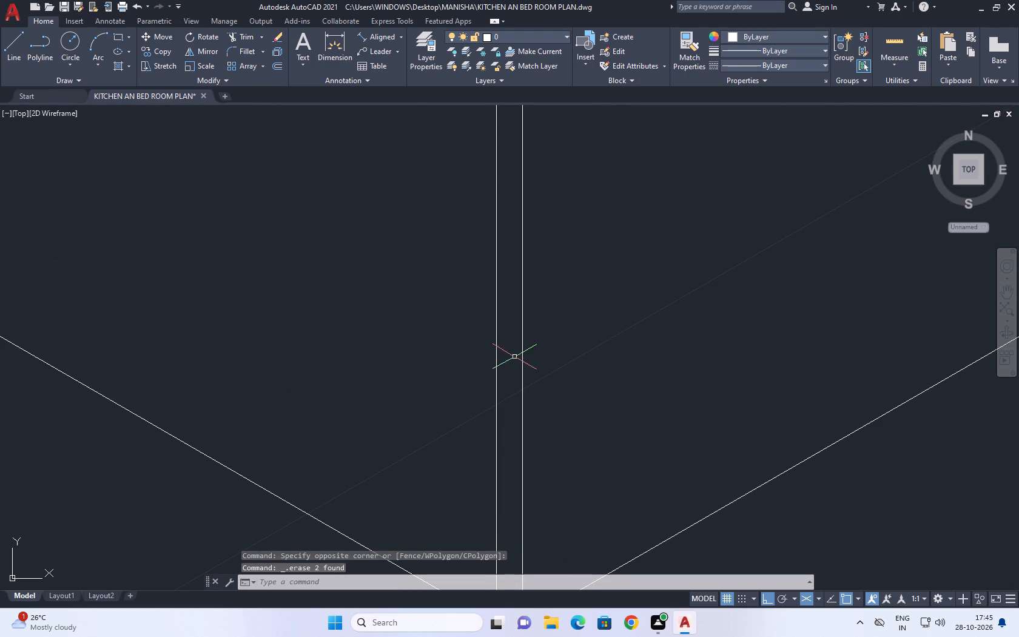
scroll(511, 359, "down", 5)
middle_click_drag(618, 432, 539, 371)
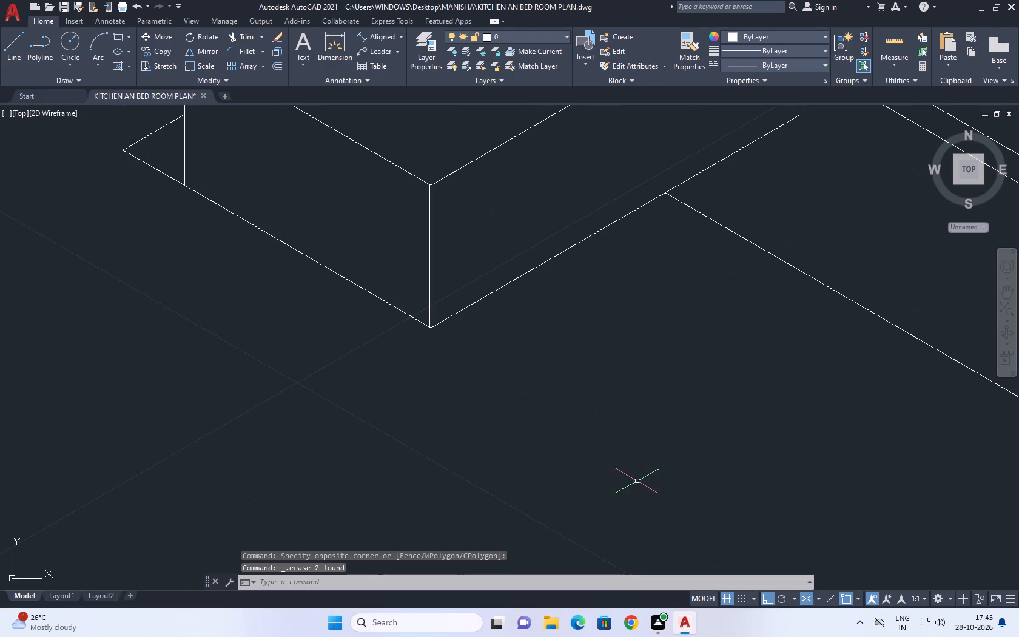
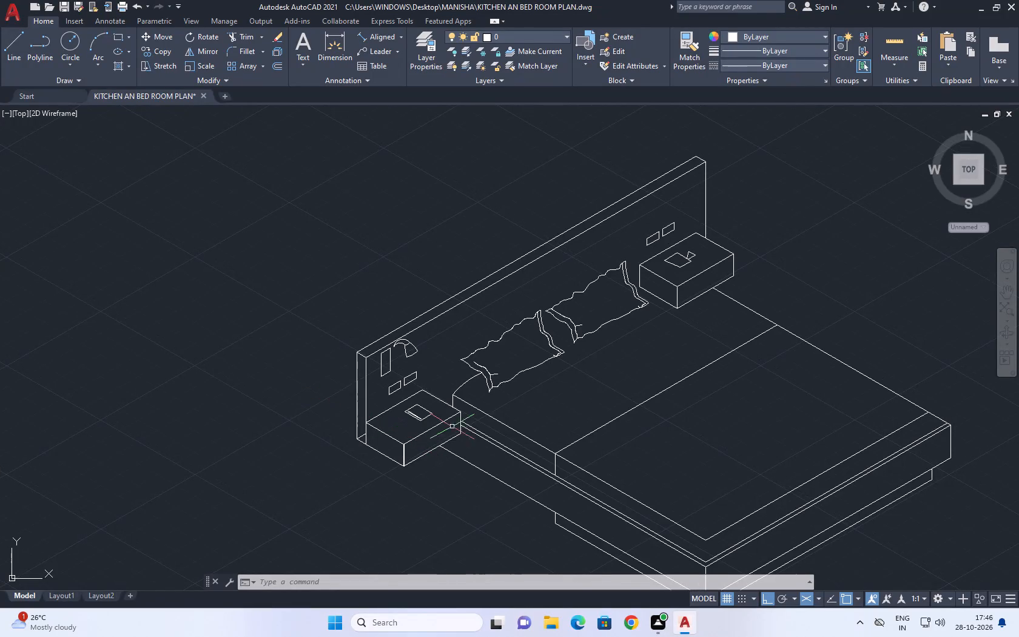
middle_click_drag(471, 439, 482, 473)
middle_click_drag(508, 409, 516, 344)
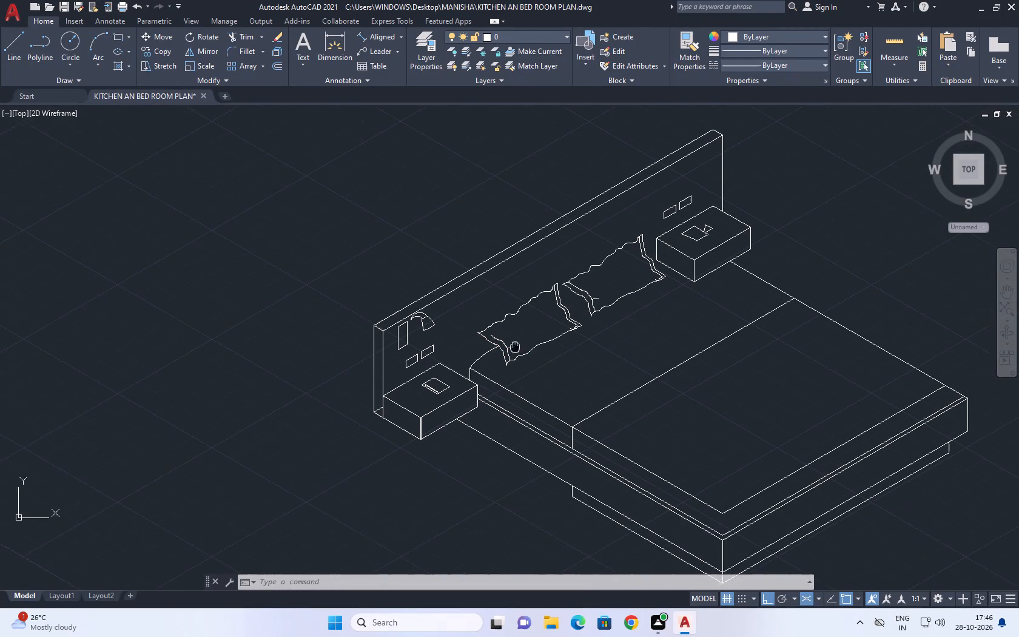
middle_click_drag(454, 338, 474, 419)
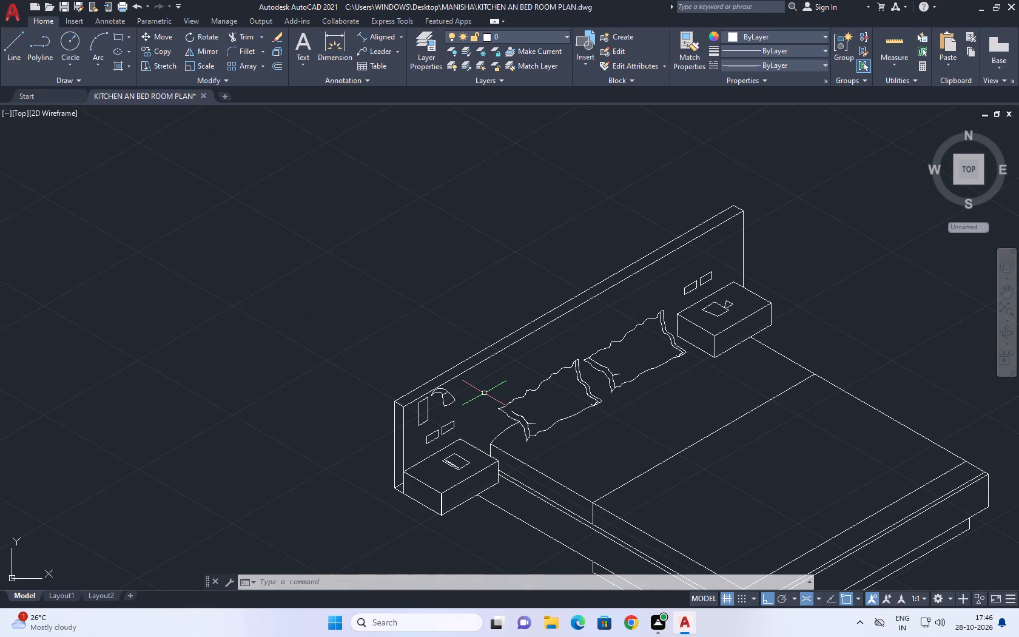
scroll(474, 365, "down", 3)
Start a line at the headboard's lower outer corner, trying 200 and 20 unit downward lengths and undoing each.
scroll(468, 441, "up", 2)
scroll(471, 360, "up", 2)
middle_click_drag(411, 372, 405, 354)
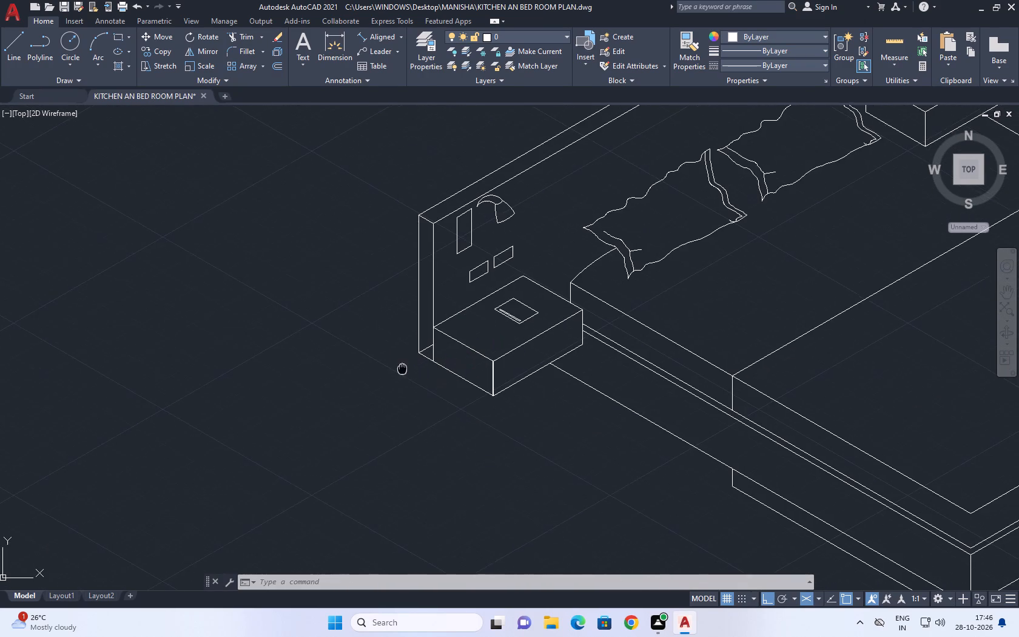
middle_click_drag(405, 354, 419, 306)
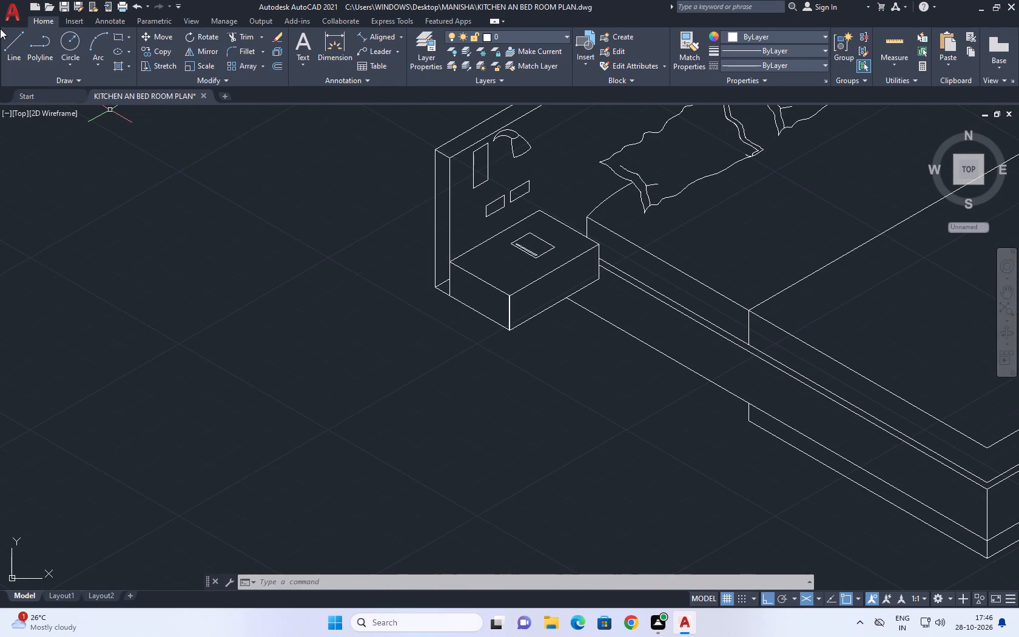
left_click(2, 35)
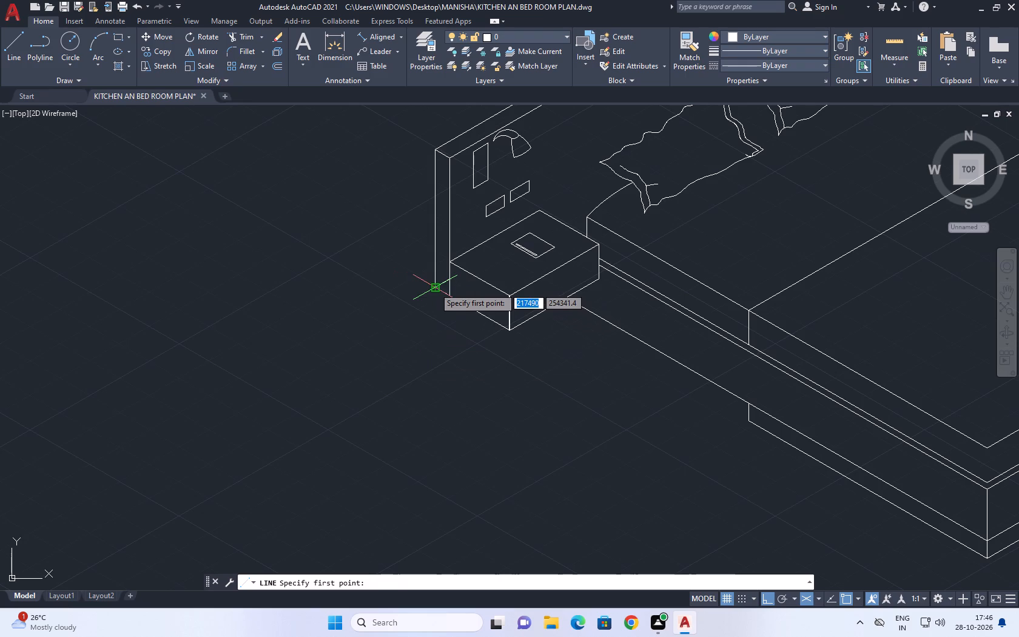
left_click(434, 286)
middle_click_drag(413, 497, 419, 528)
scroll(414, 498, "down", 1)
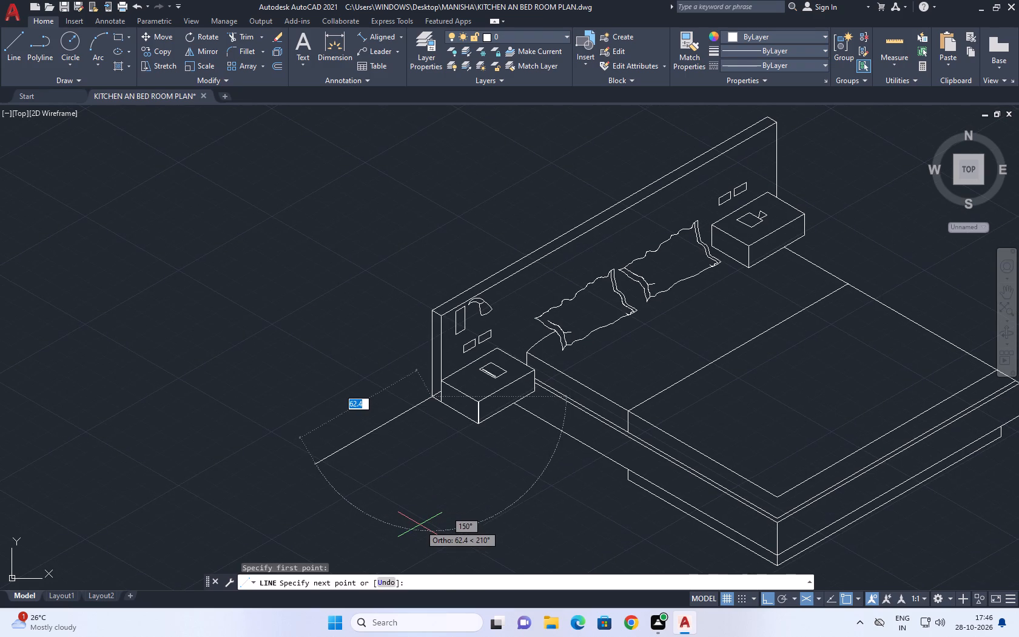
key("F5")
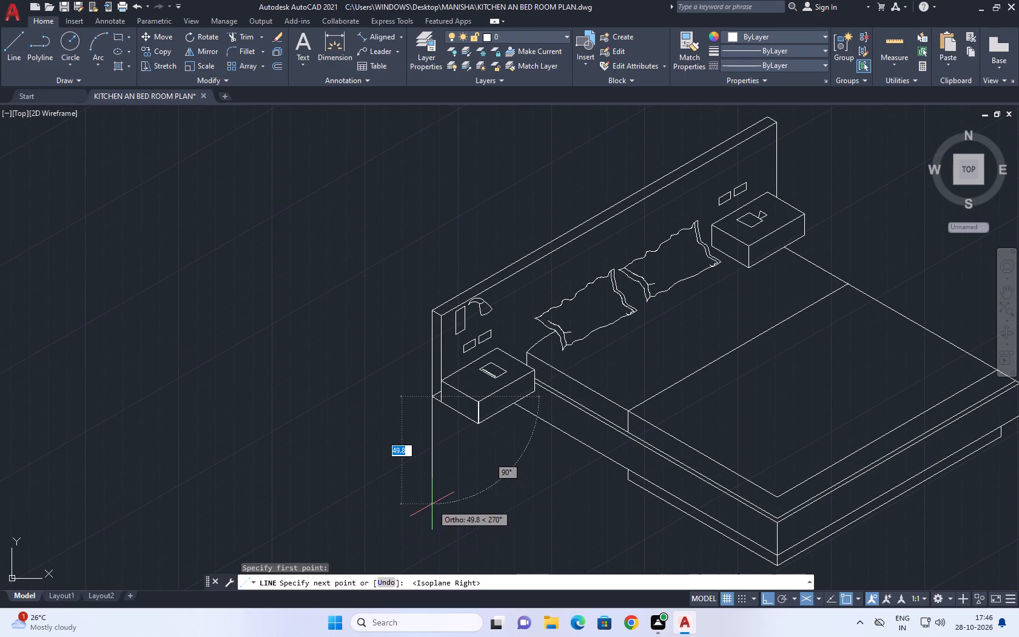
type("200")
key("Return")
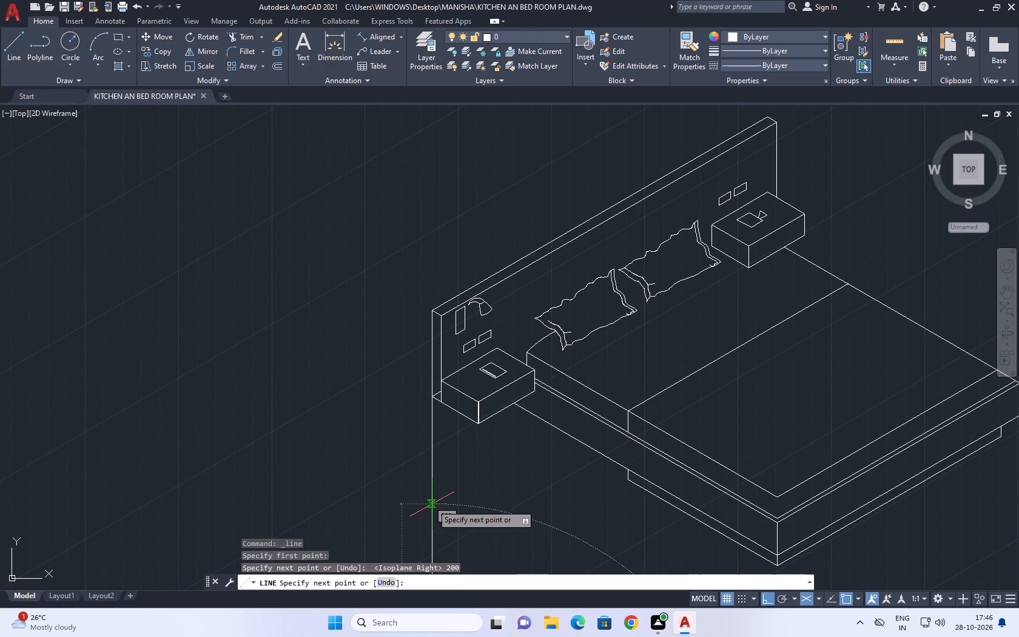
key("ctrl+z")
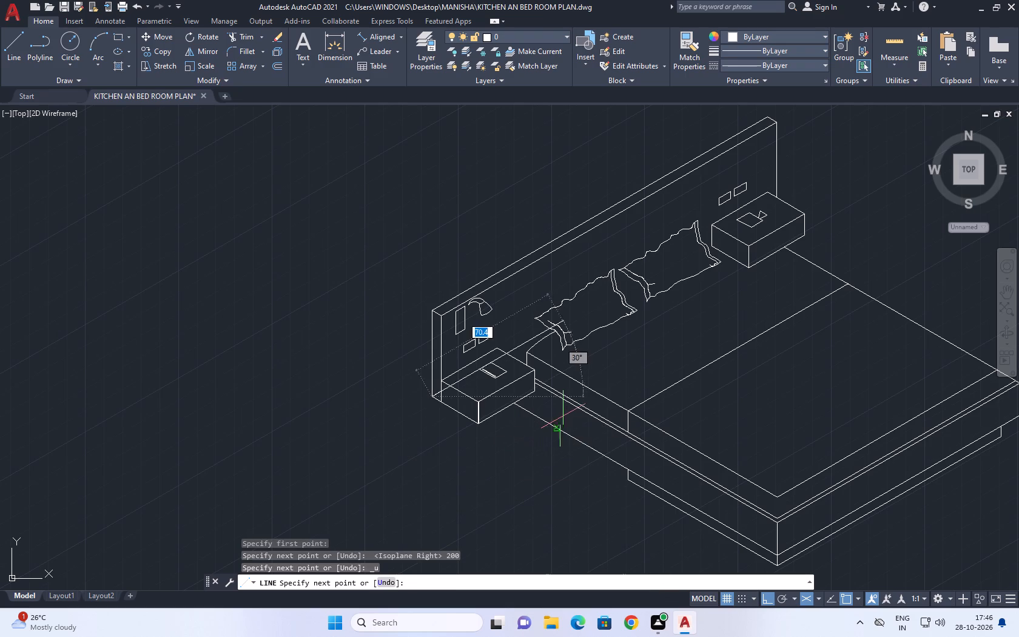
scroll(443, 440, "up", 2)
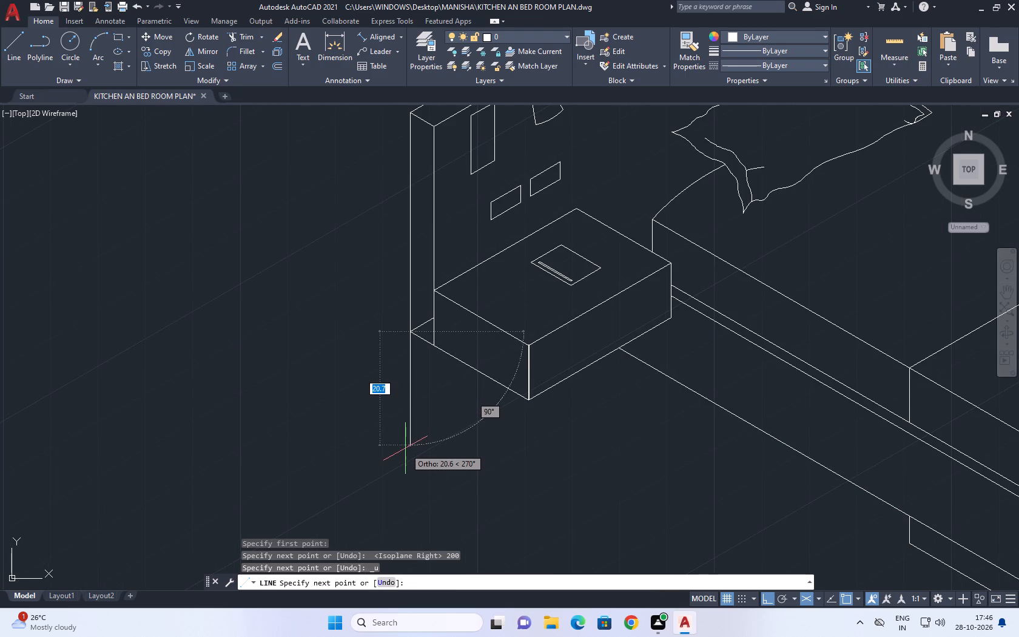
key("2")
key("0")
key("Return")
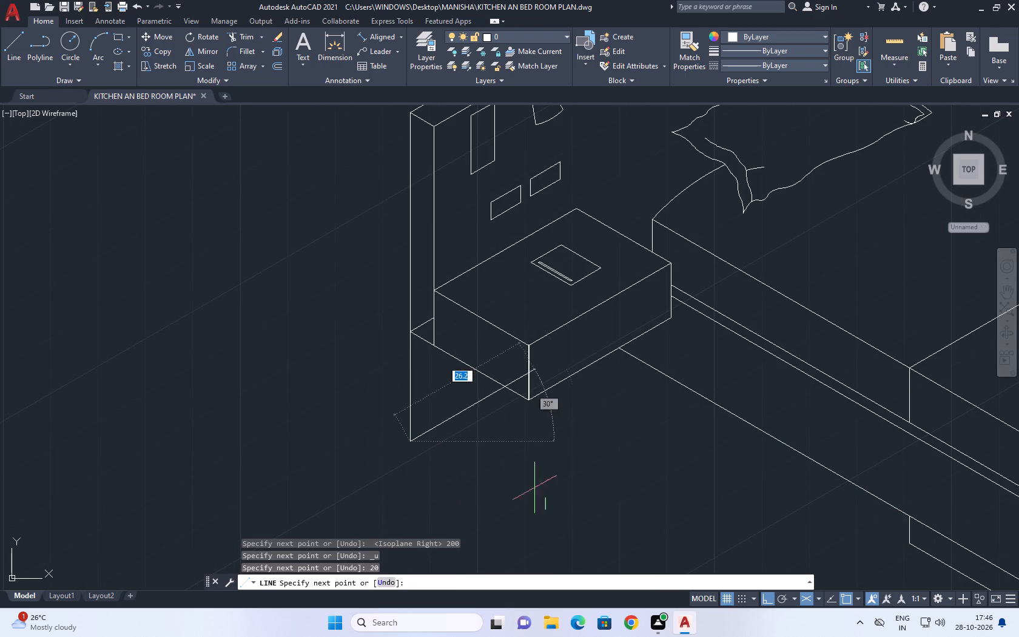
middle_click_drag(586, 426, 488, 430)
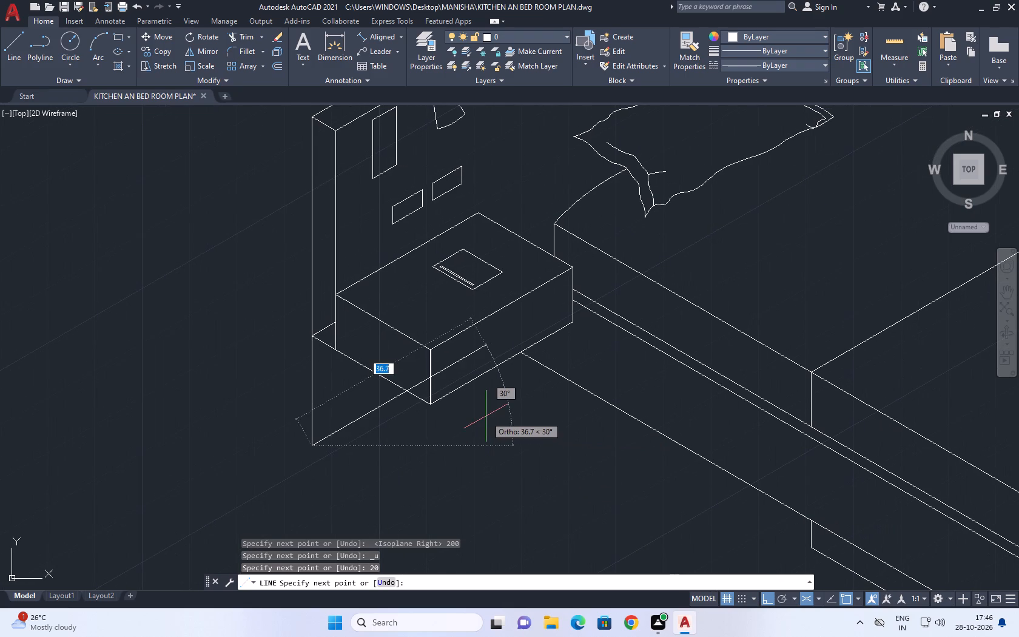
key("ctrl+z")
Draw the line 40 units straight down from the headboard's corner and continue it at 30° across the bed's side.
middle_click_drag(415, 494, 392, 425)
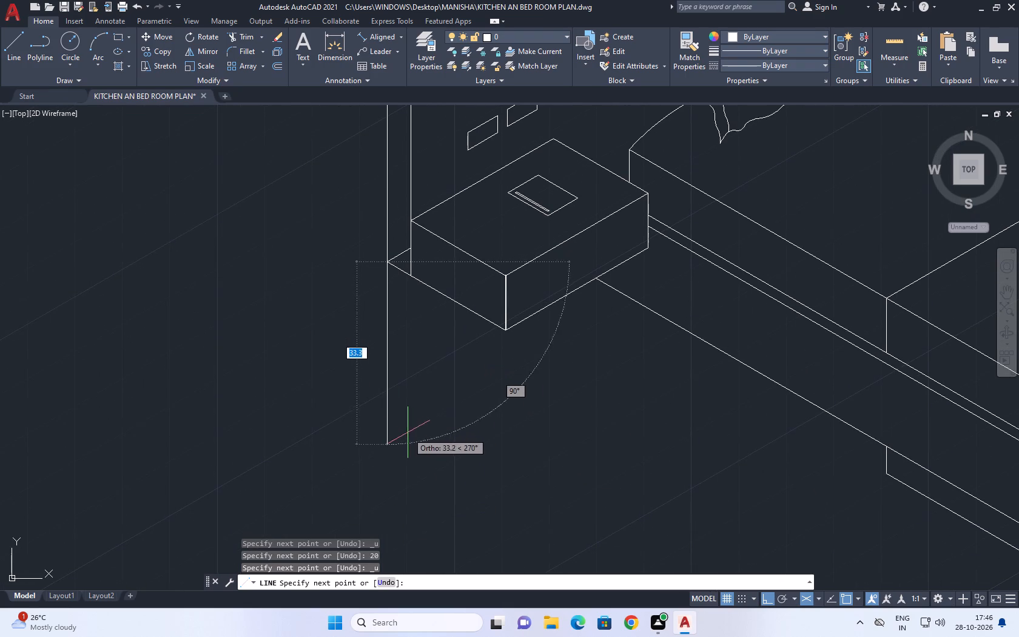
key("4")
key("0")
key("Return")
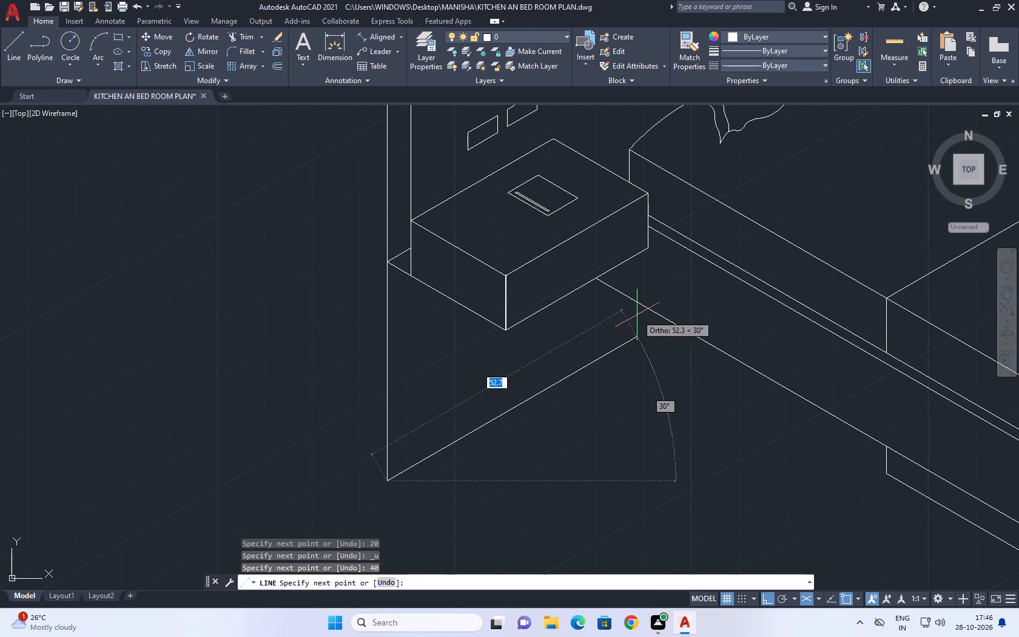
middle_click_drag(656, 314, 582, 357)
left_click(760, 258)
key("Escape")
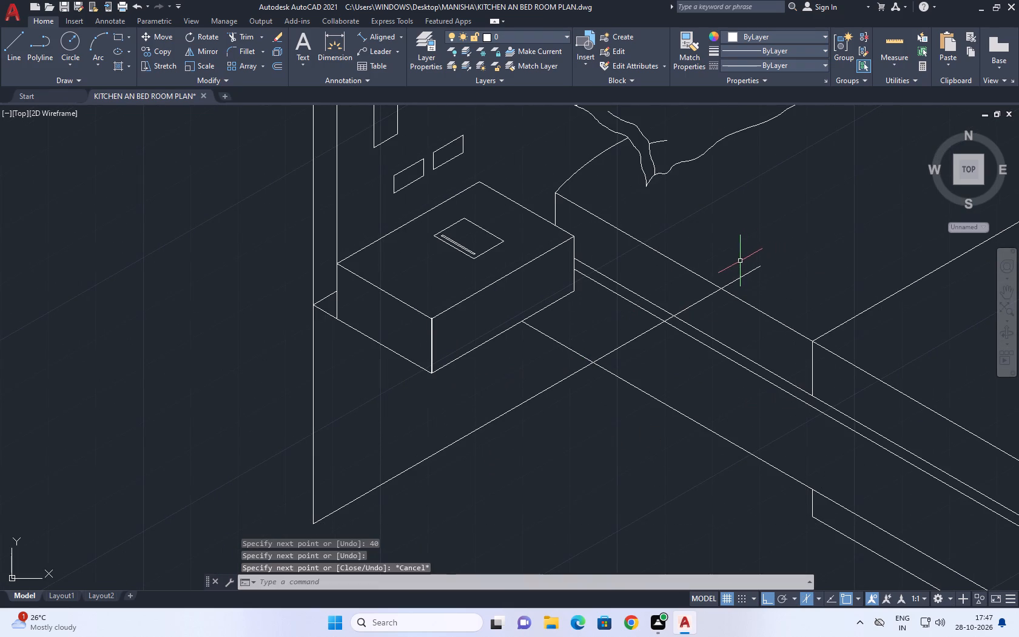
Trim the 30° line back to the bed base's lower side edge and erase the leftover piece crossing the bed.
key("t")
key("r")
key("space")
left_click(619, 340)
left_click(630, 355)
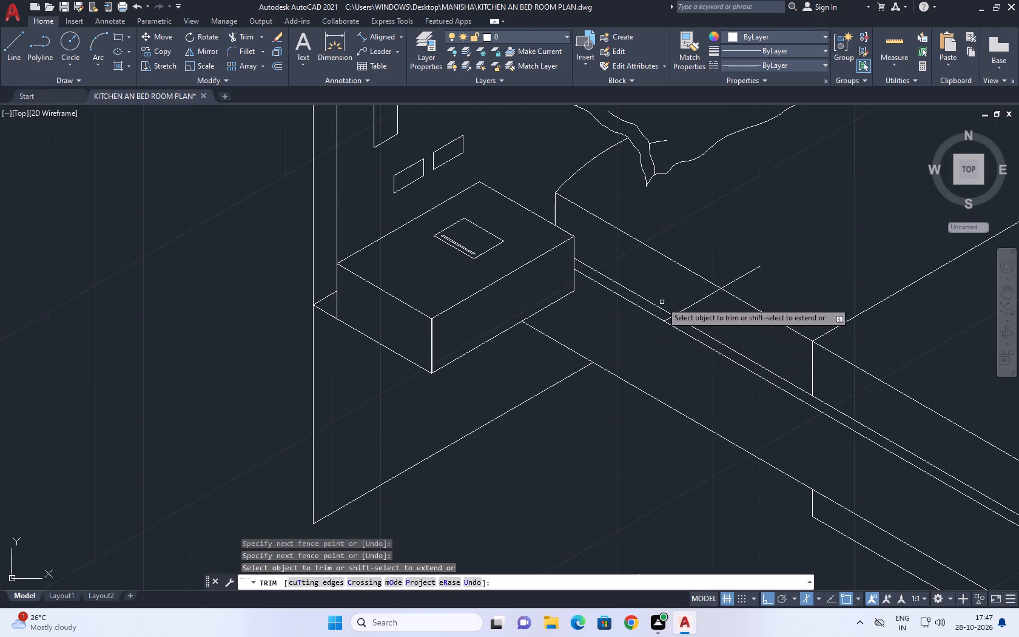
key("Escape")
left_click(686, 307)
key("Delete")
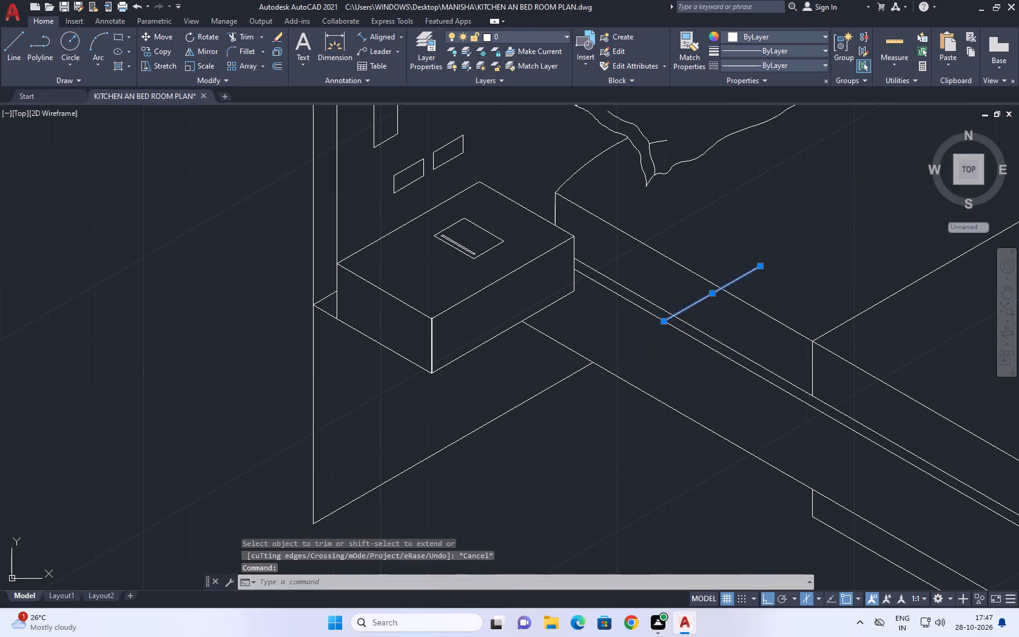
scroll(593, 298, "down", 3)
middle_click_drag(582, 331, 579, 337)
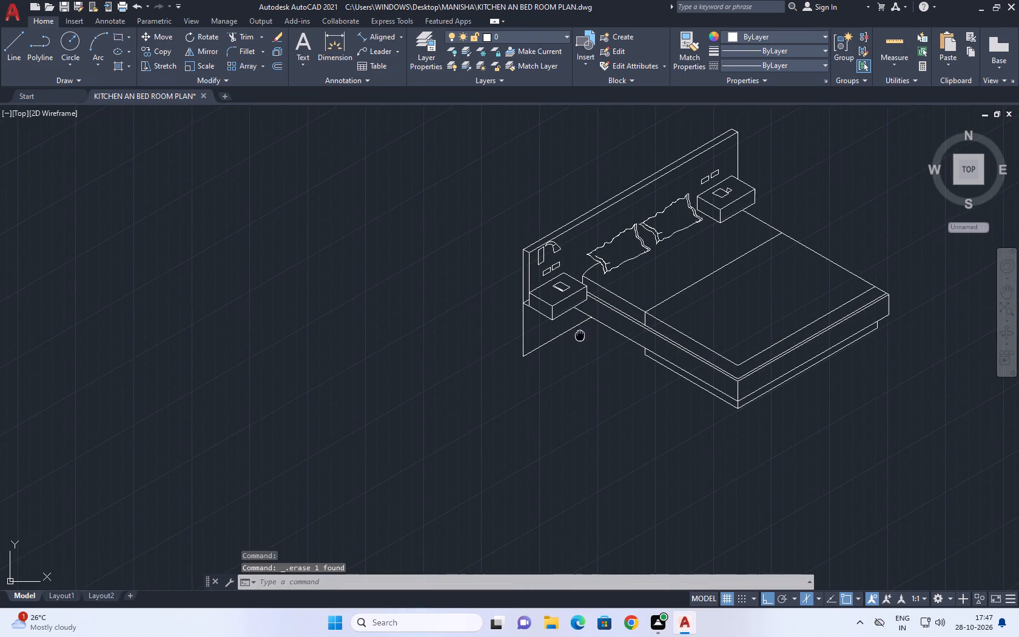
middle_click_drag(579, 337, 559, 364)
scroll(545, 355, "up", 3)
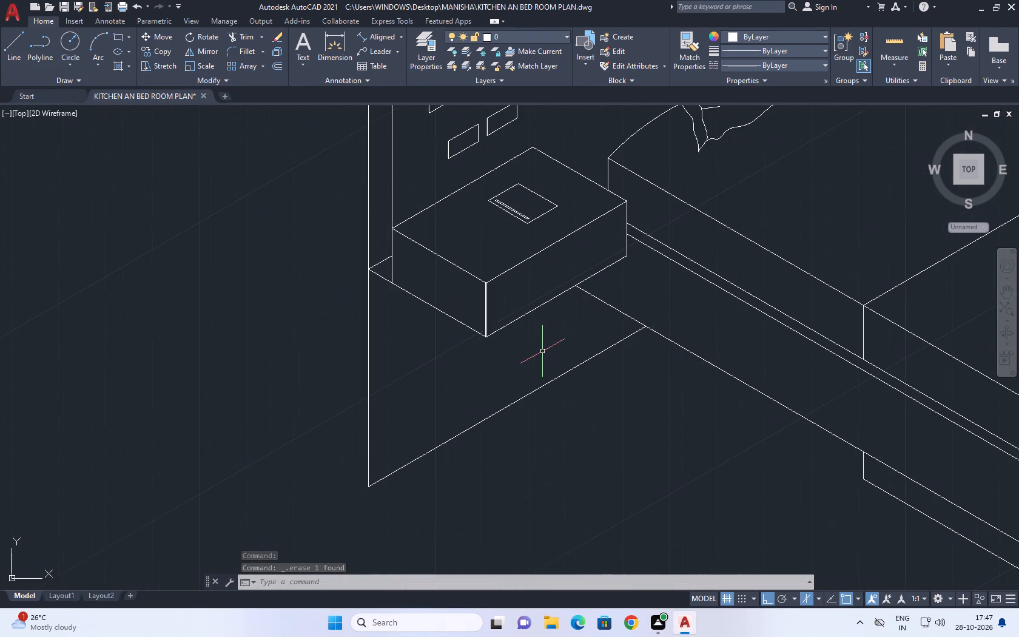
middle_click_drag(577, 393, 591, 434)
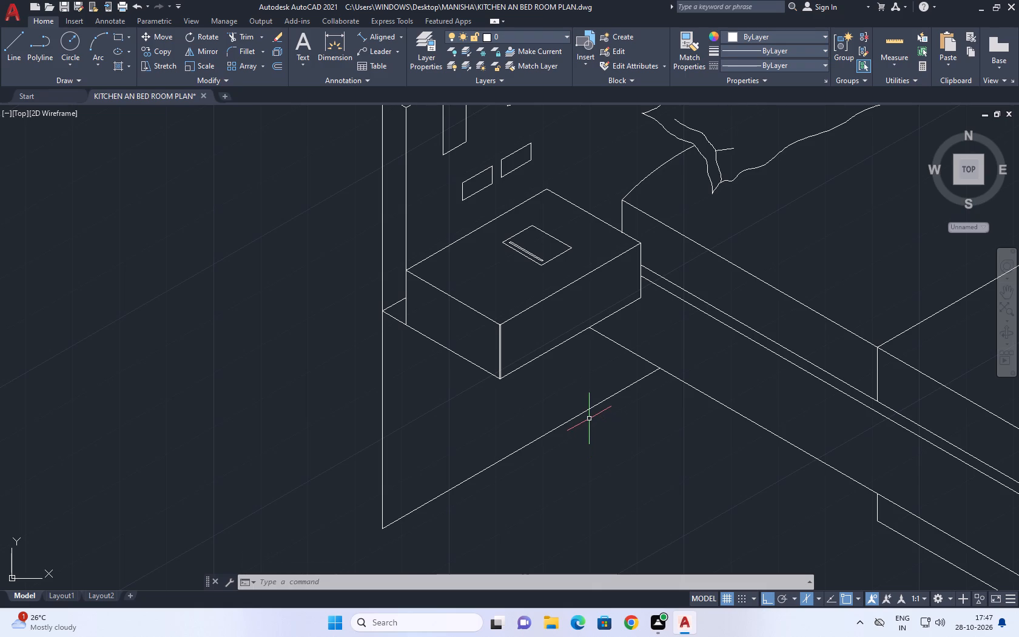
Convert the whole bed drawing, including headboard, pillows and bedside tables, into a block named BED.
scroll(591, 294, "down", 3)
middle_click_drag(648, 247, 515, 335)
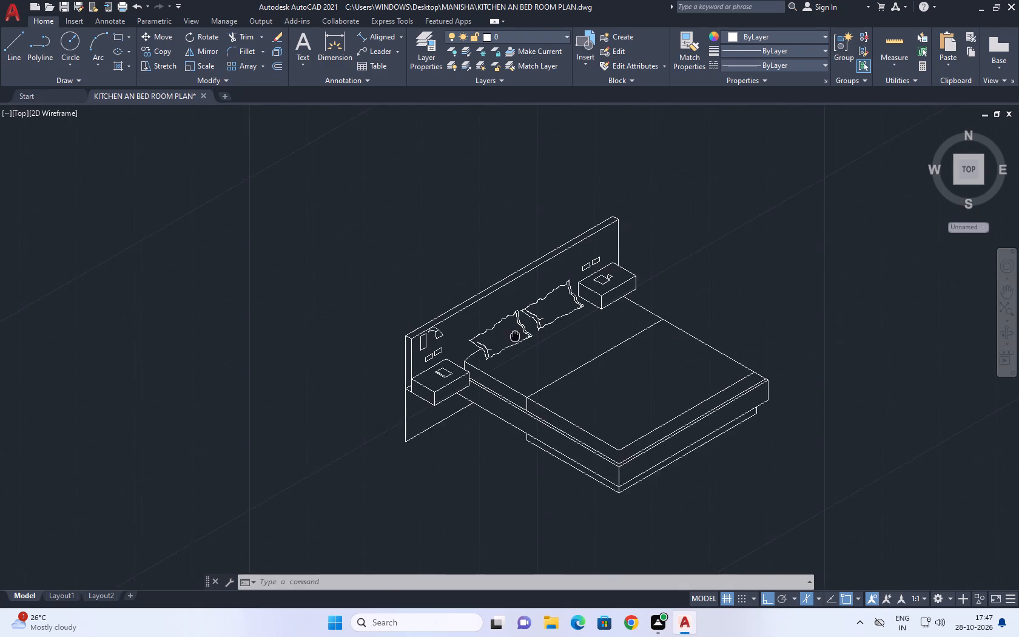
middle_click_drag(515, 335, 514, 363)
middle_click(514, 365)
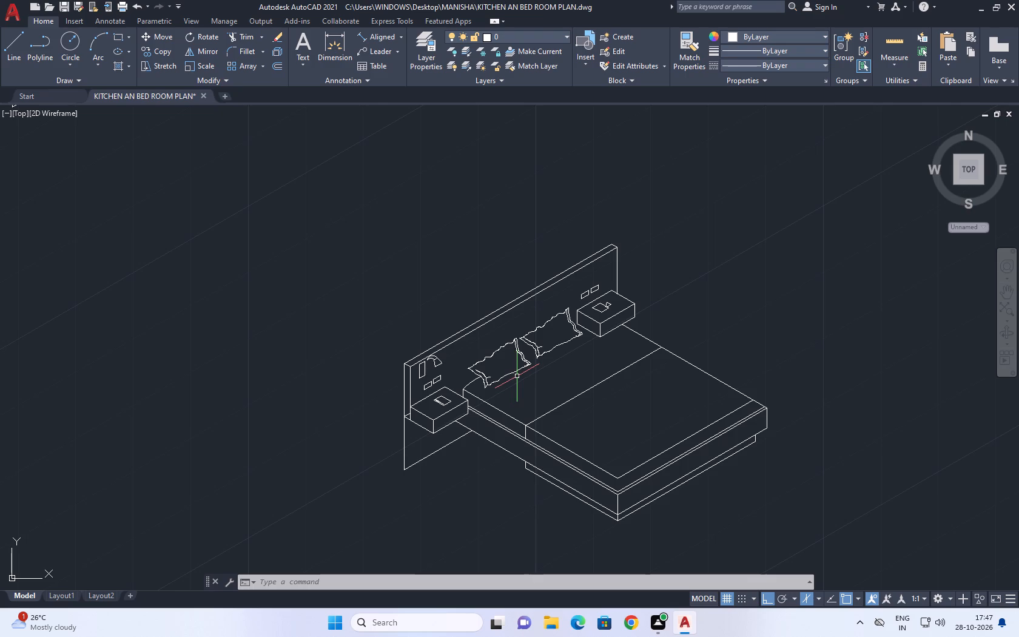
scroll(517, 376, "down", 2)
left_click(445, 305)
left_click(657, 470)
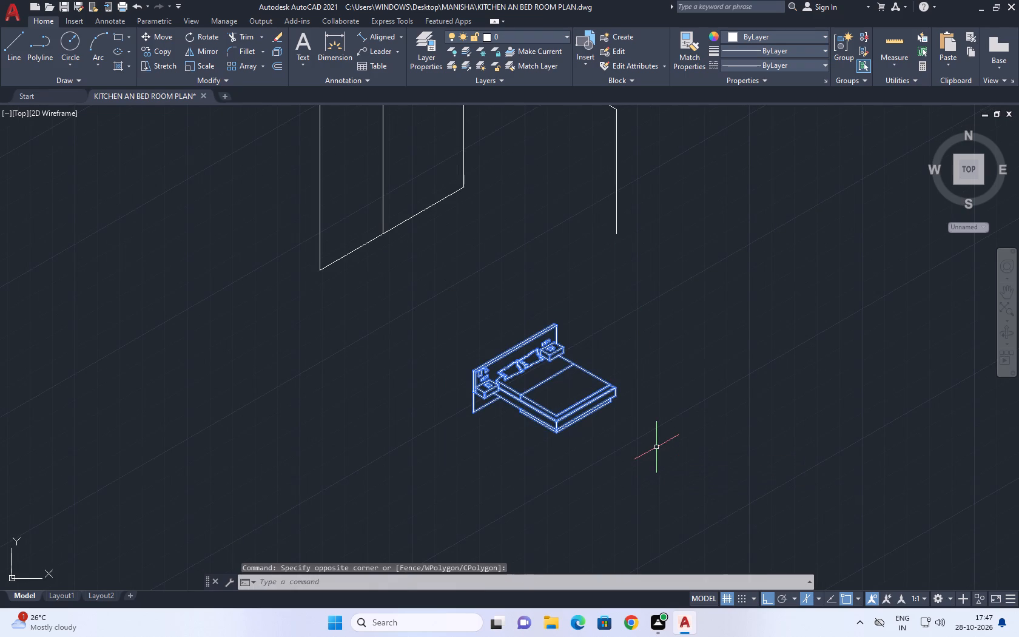
type("B")
key("space")
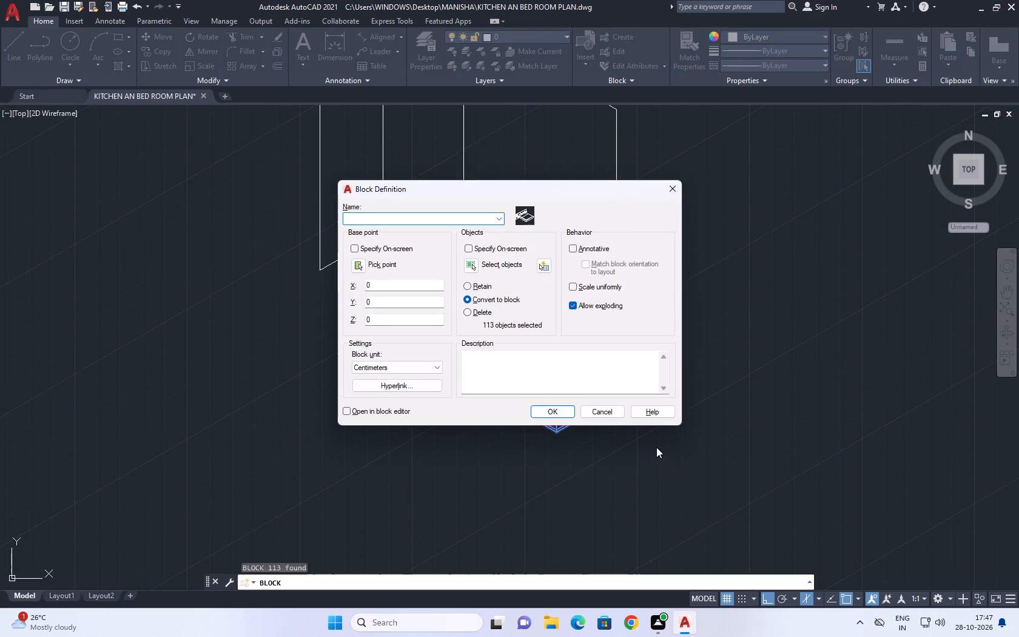
type("BED")
left_click(540, 405)
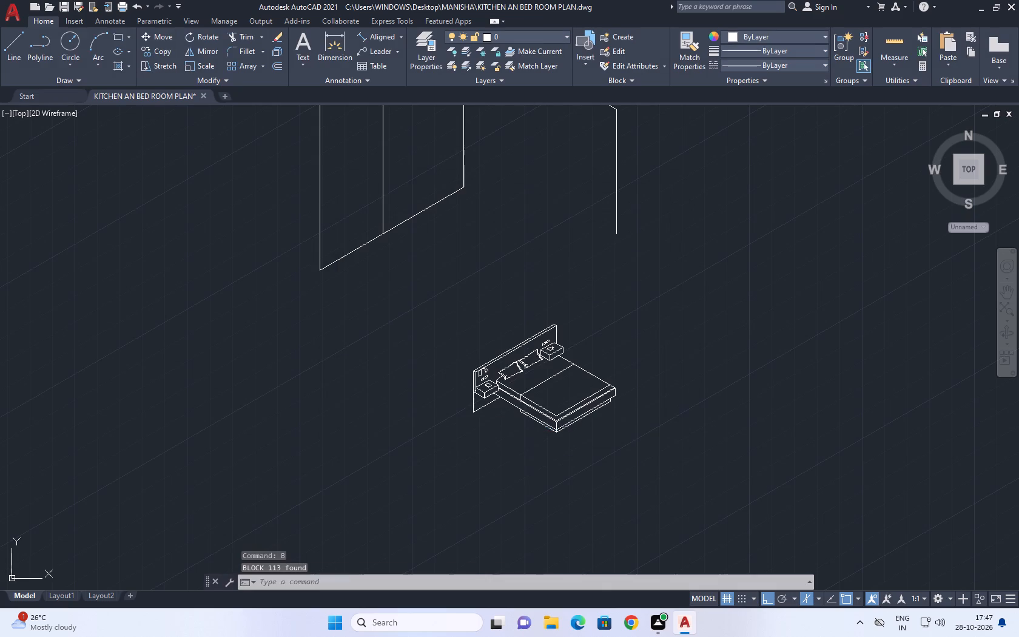
Move the BED block with Ortho off so its headboard panel stands against the room's long wall.
left_click_drag(609, 435, 602, 430)
left_click(552, 396)
left_click_drag(161, 36, 161, 42)
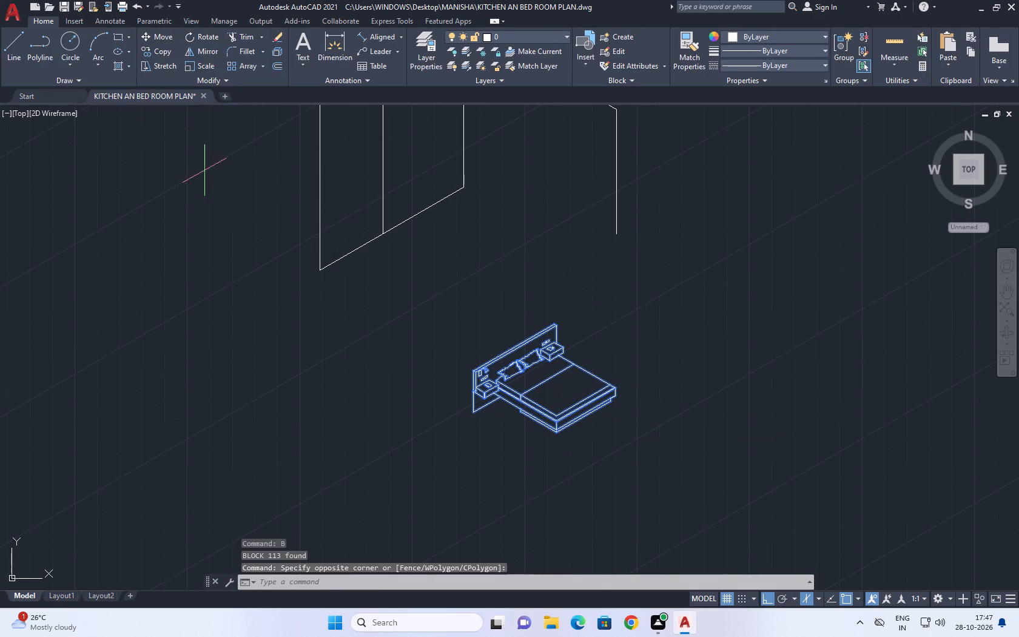
left_click_drag(579, 464, 573, 464)
middle_click_drag(485, 329, 503, 380)
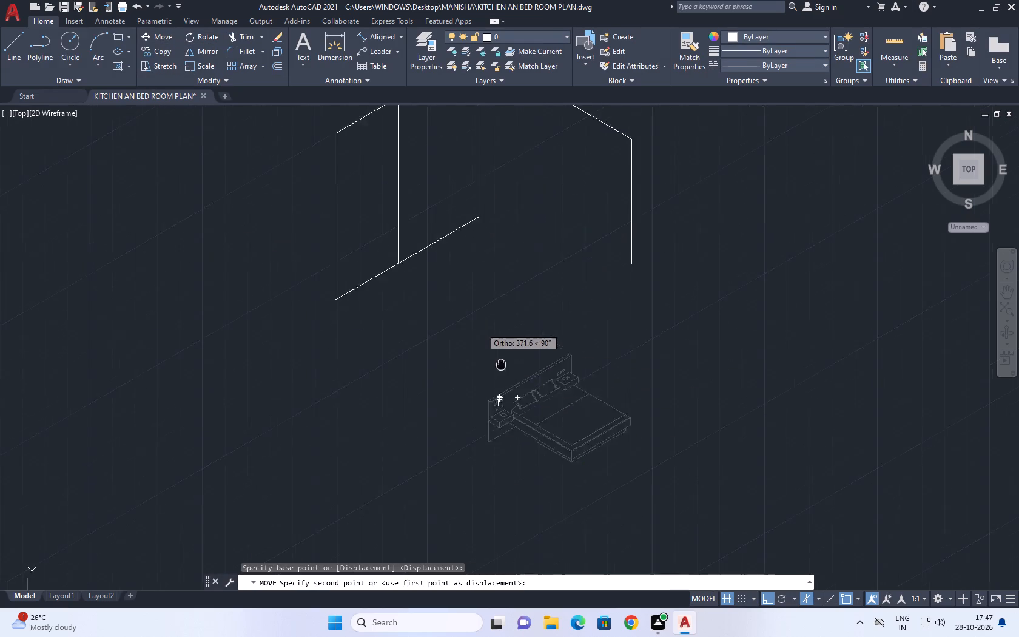
middle_click_drag(503, 380, 514, 457)
key("F8")
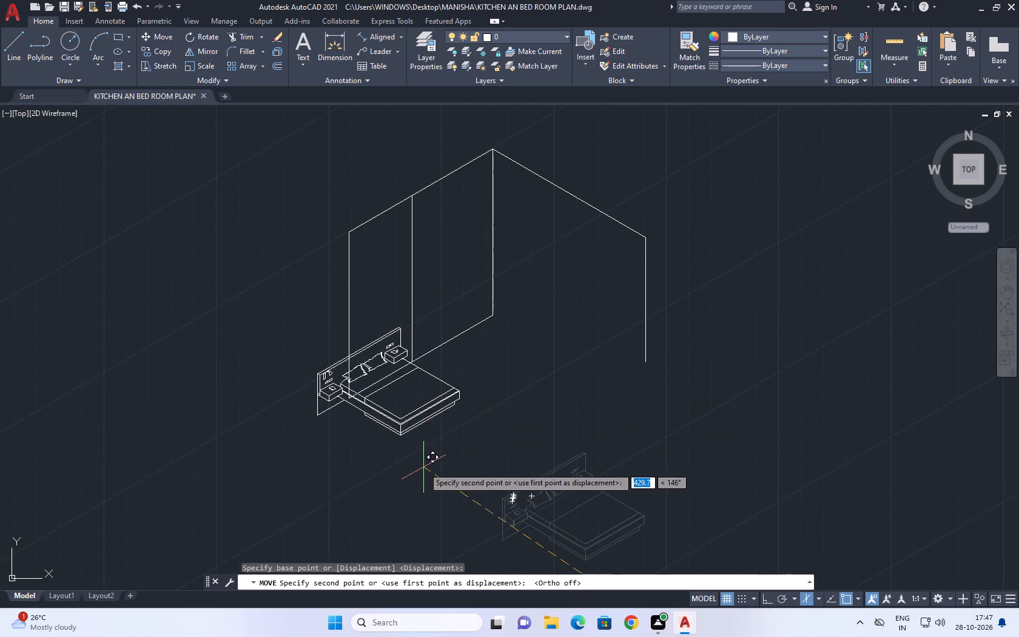
scroll(479, 433, "up", 2)
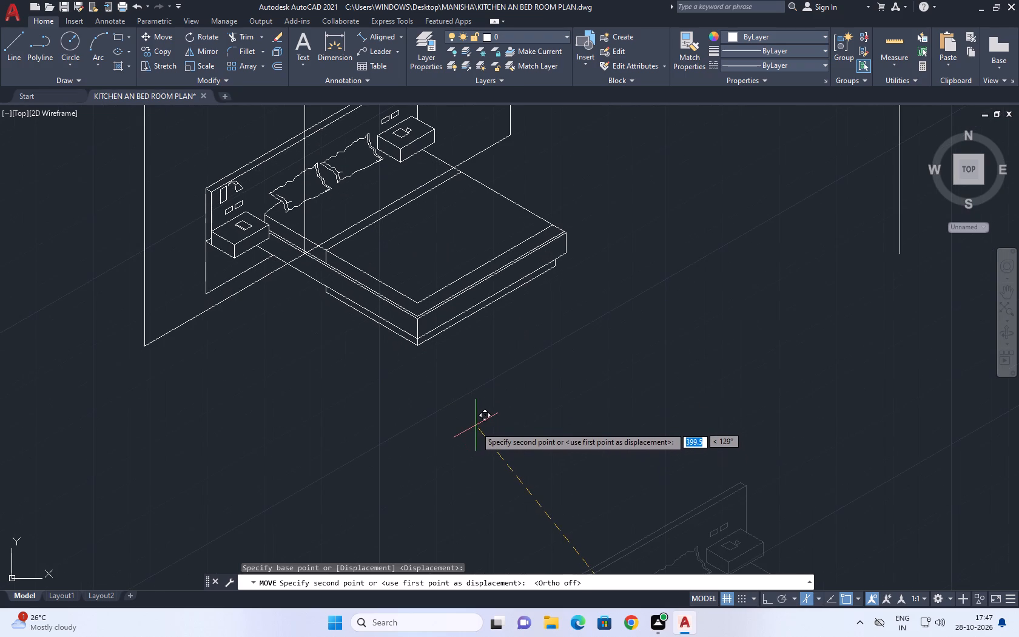
left_click(476, 432)
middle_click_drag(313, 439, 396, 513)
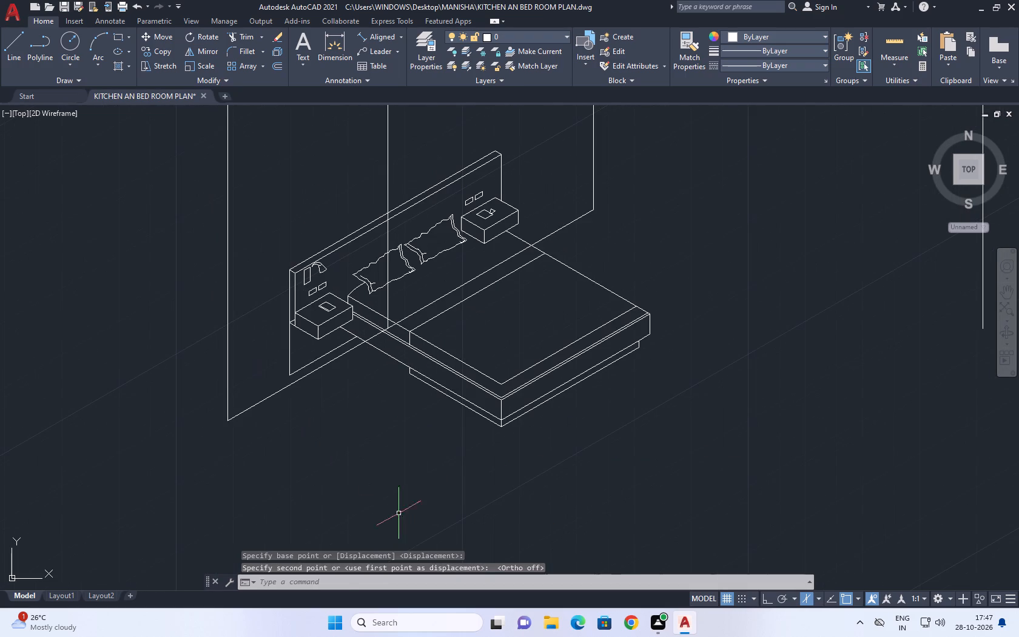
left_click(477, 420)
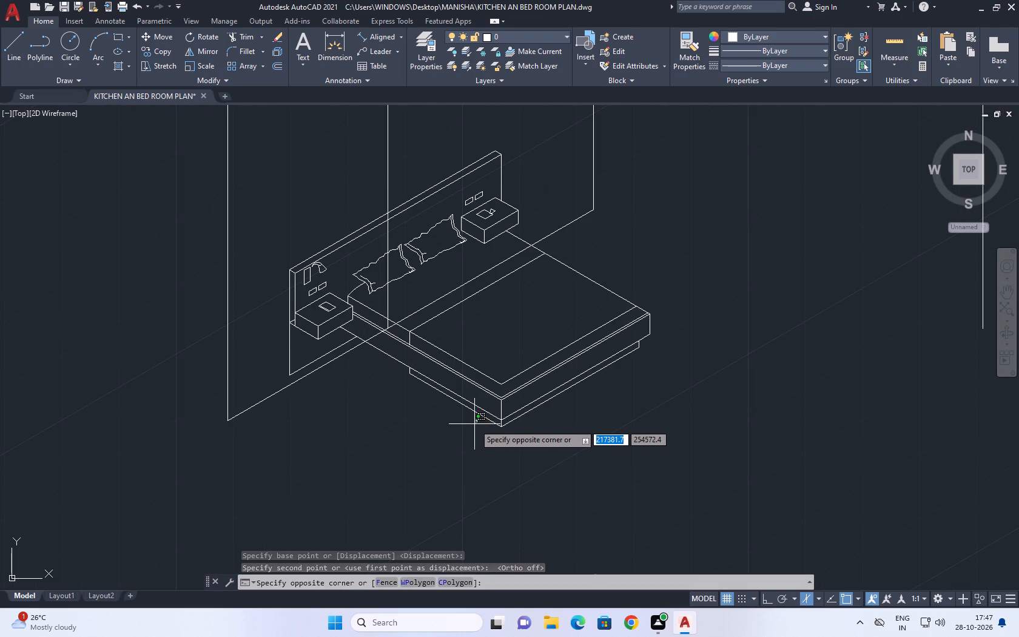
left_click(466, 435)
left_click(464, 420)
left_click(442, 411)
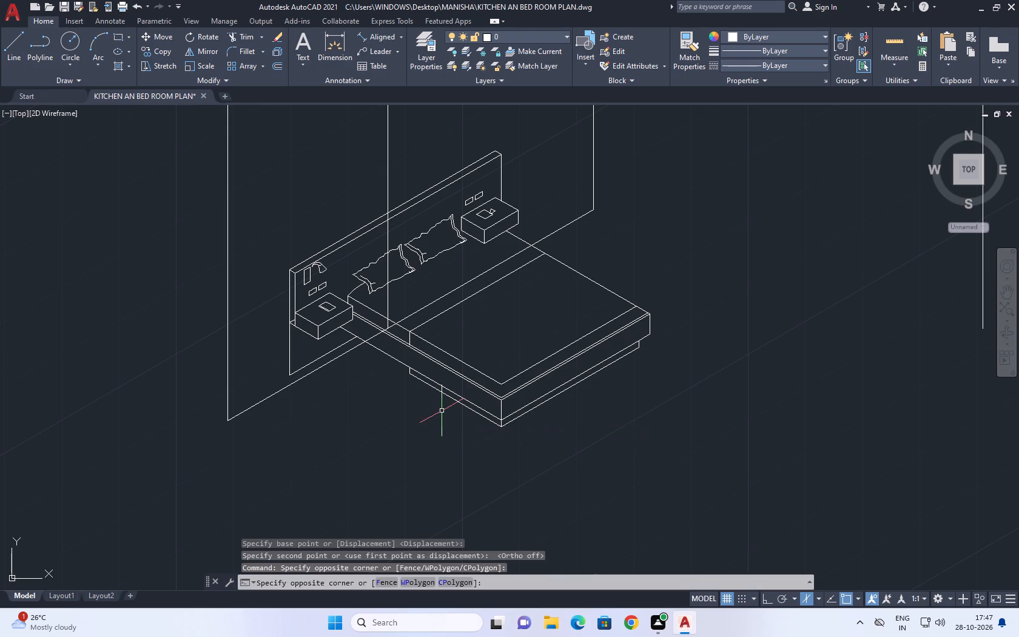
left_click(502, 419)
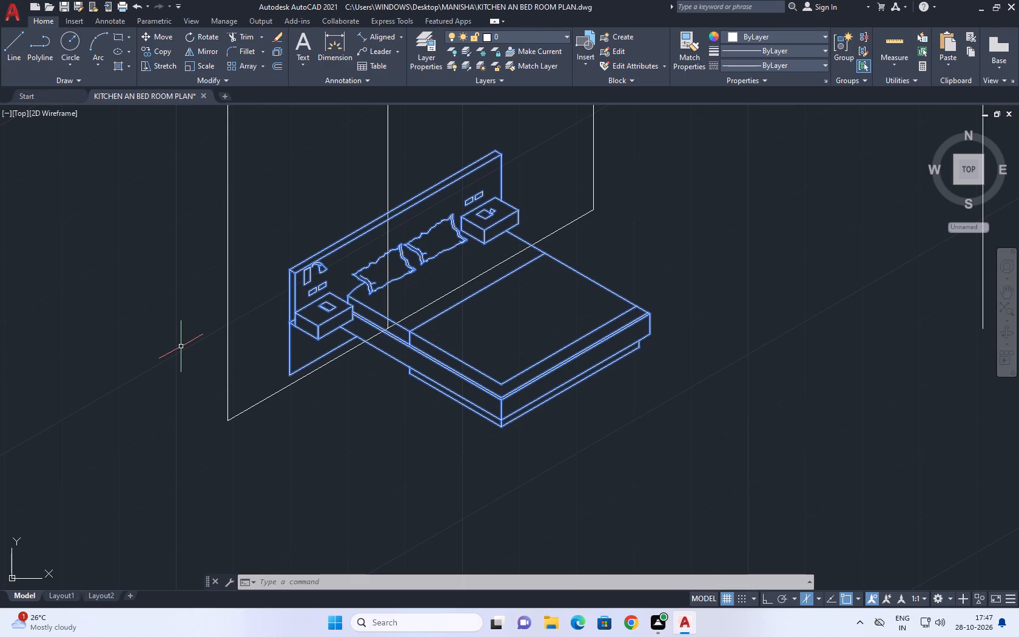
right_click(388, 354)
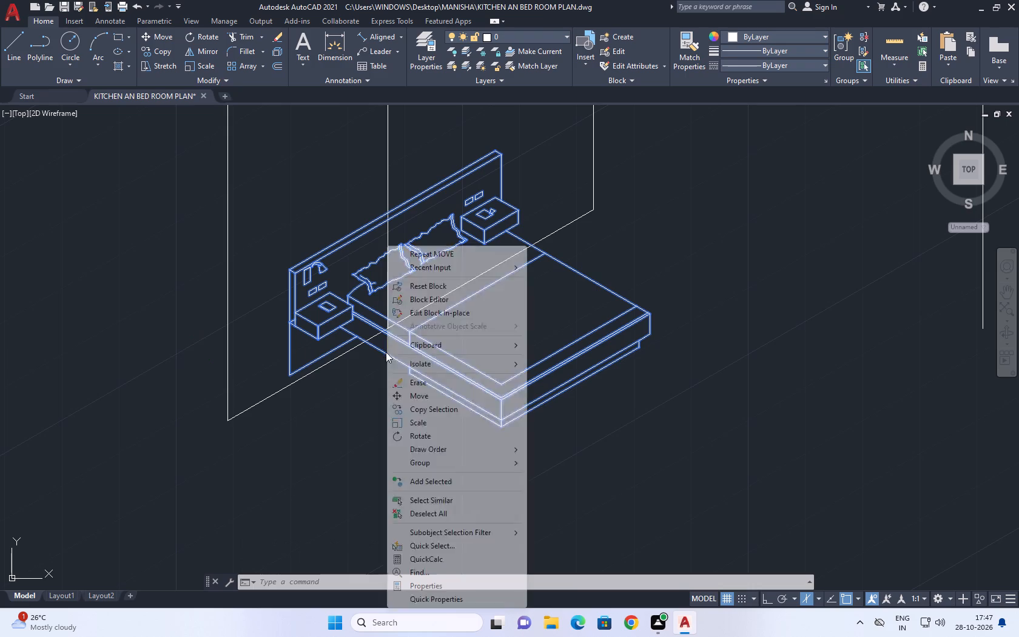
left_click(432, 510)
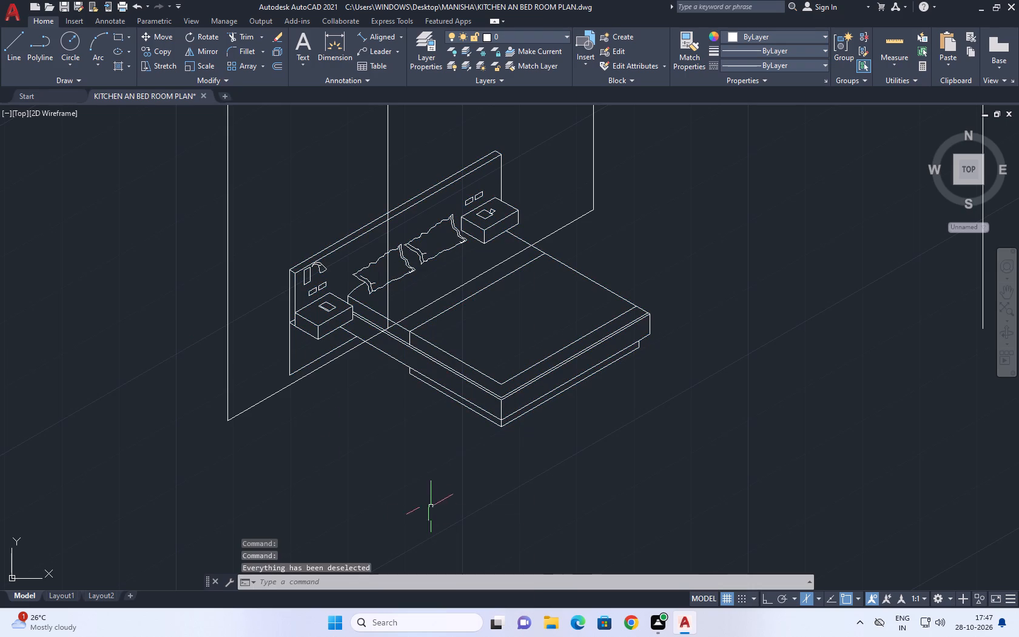
Shorten the vertical wall line crossing the bed so its lower end stops at the headboard's top back edge.
middle_click_drag(352, 281, 294, 362)
middle_click(293, 363)
middle_click_drag(491, 284, 476, 284)
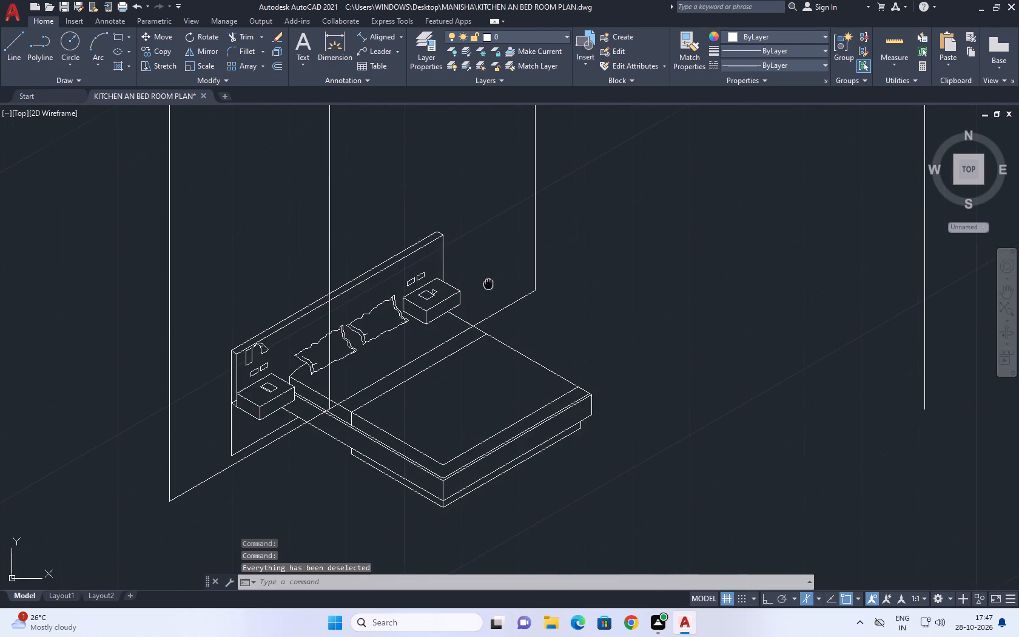
middle_click_drag(476, 284, 351, 306)
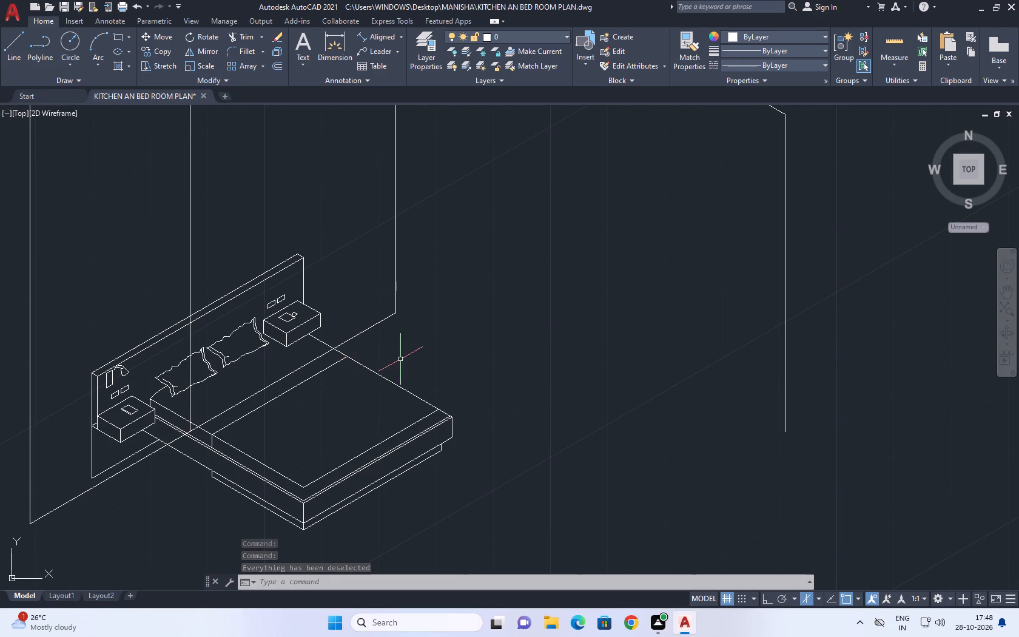
middle_click_drag(337, 368, 311, 282)
scroll(311, 282, "up", 1)
middle_click_drag(307, 214, 436, 286)
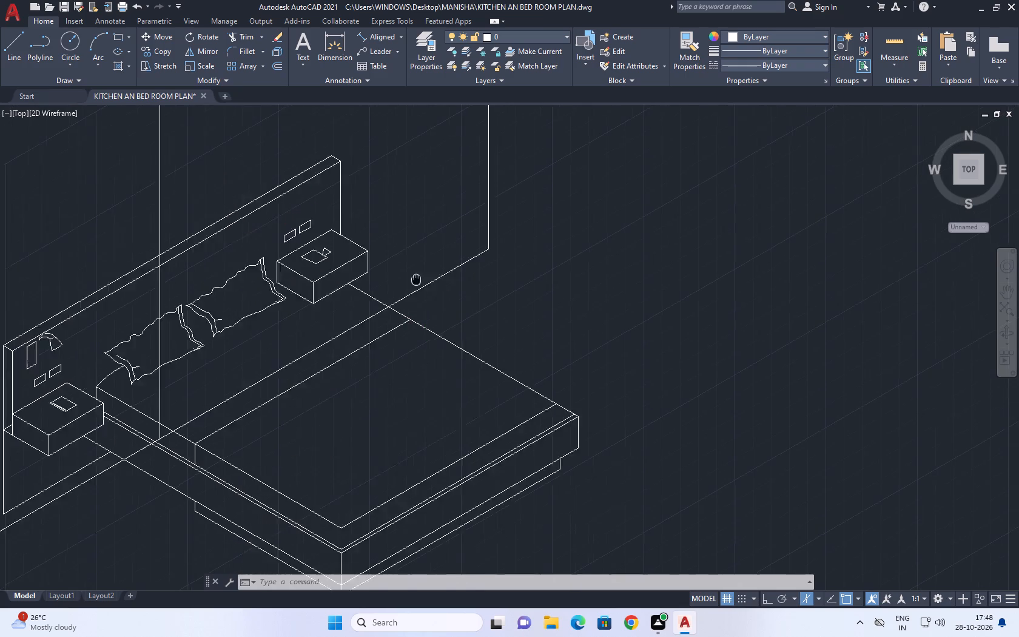
middle_click_drag(436, 286, 543, 305)
left_click(311, 325)
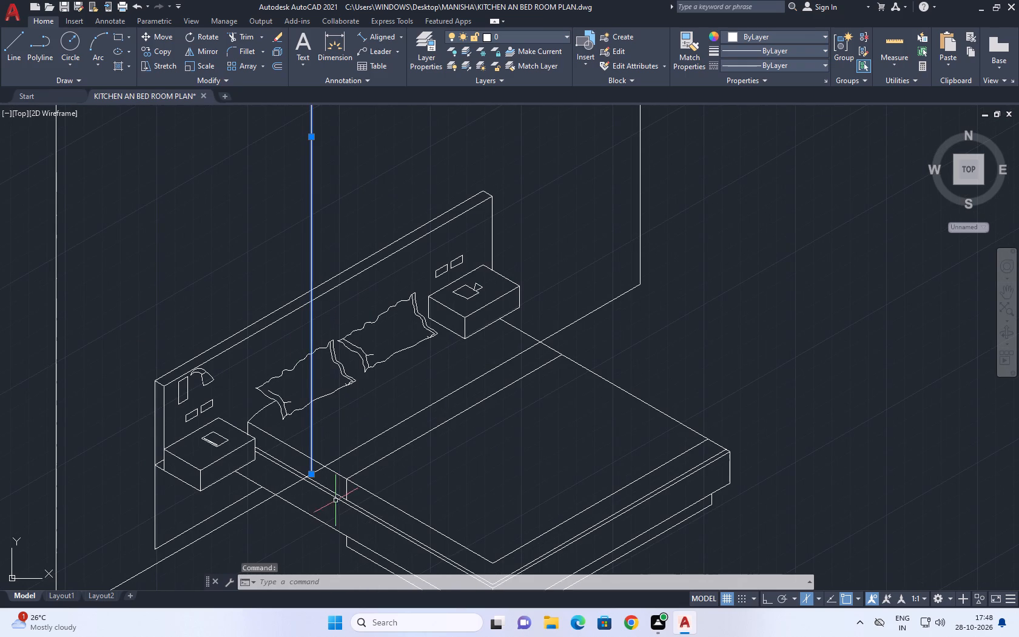
left_click(312, 474)
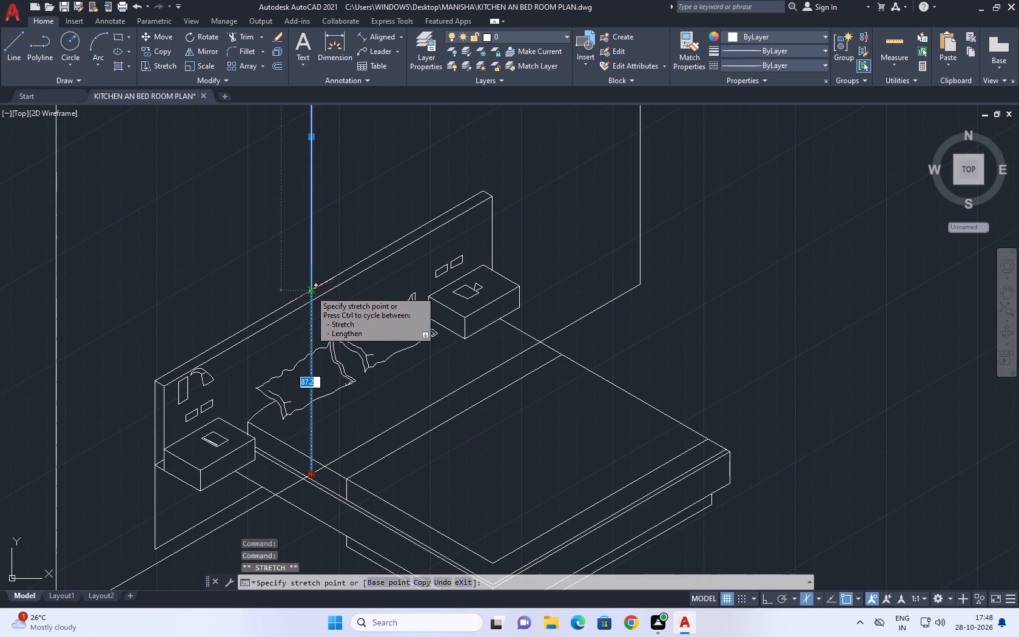
left_click(311, 291)
right_click(428, 293)
left_click(484, 504)
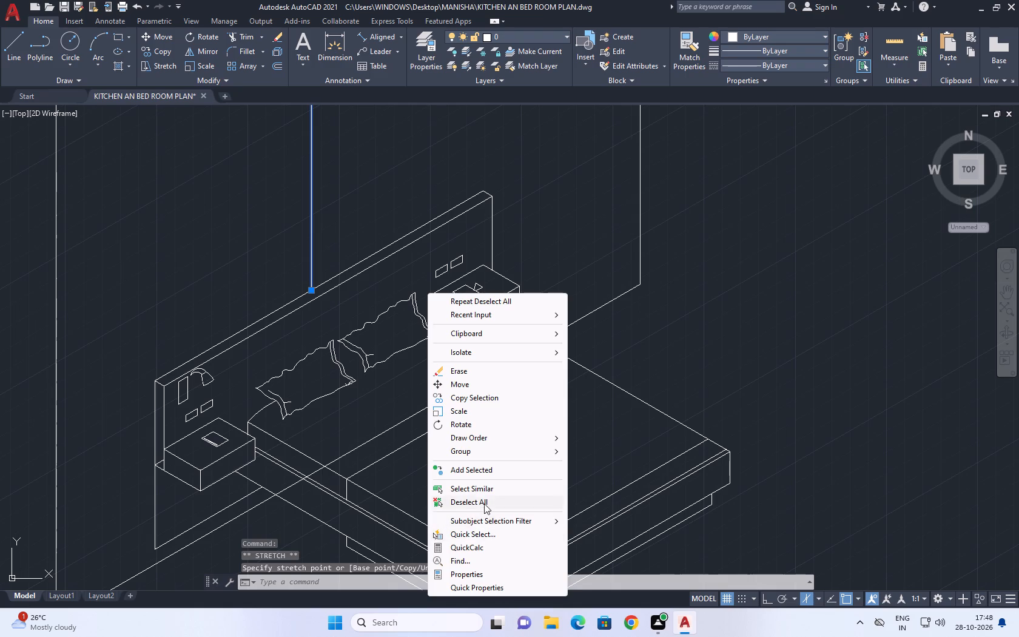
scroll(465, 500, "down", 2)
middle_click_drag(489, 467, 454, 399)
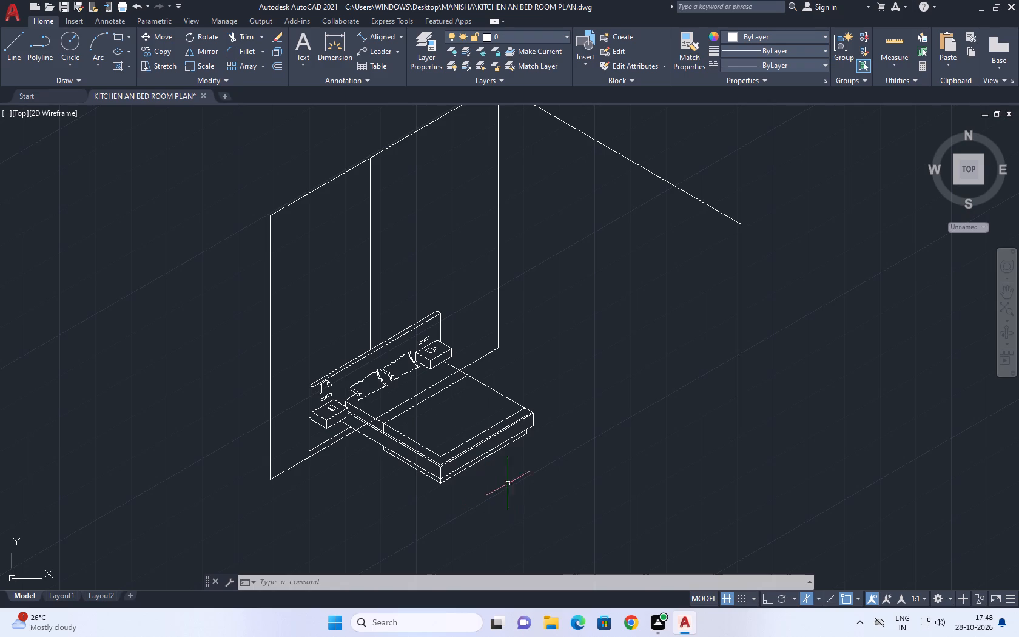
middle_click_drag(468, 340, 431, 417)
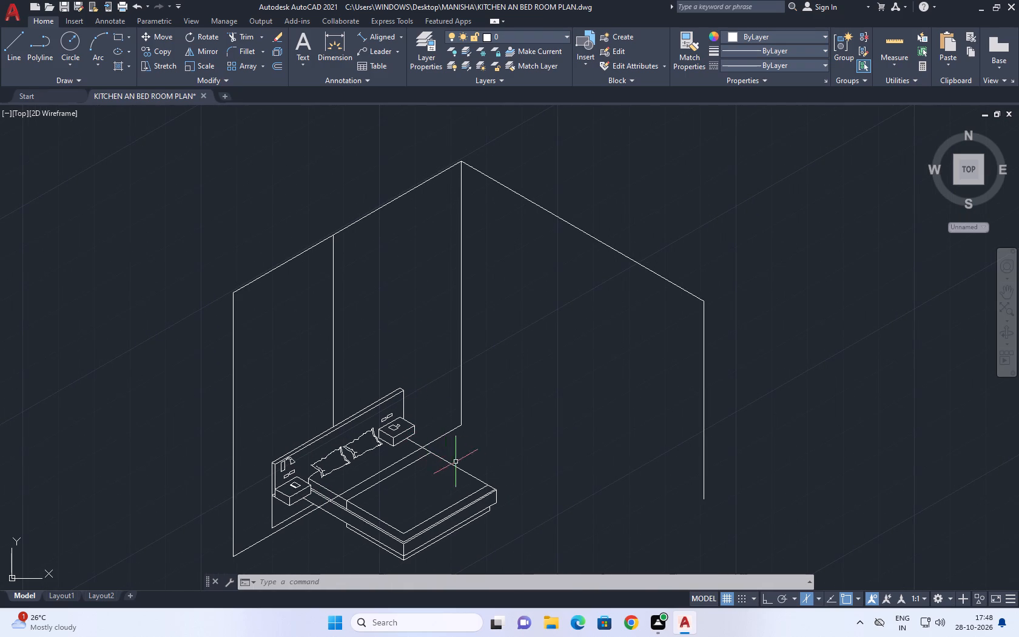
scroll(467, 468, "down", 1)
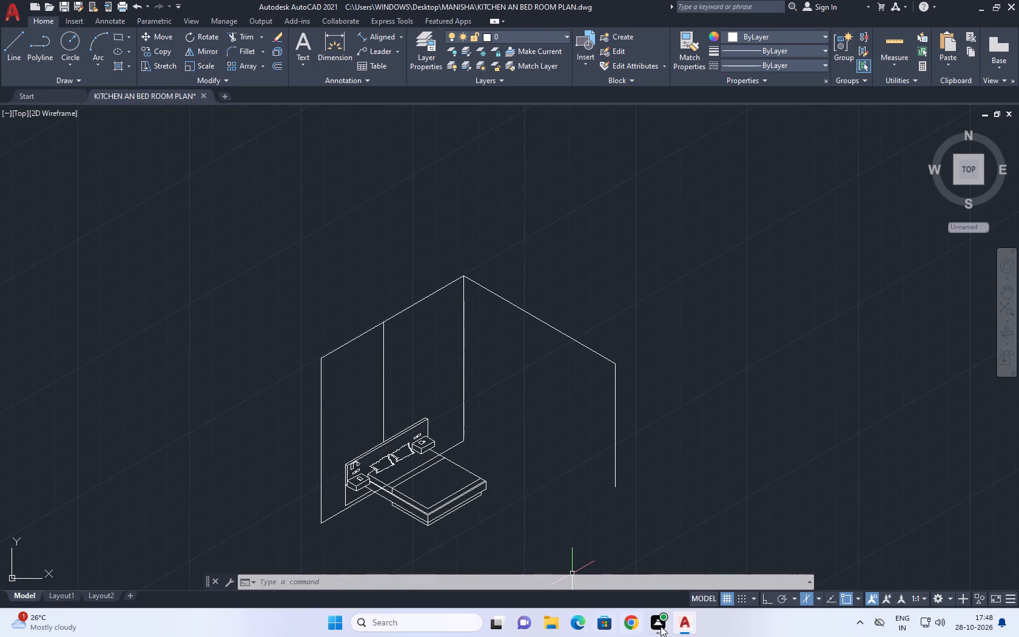
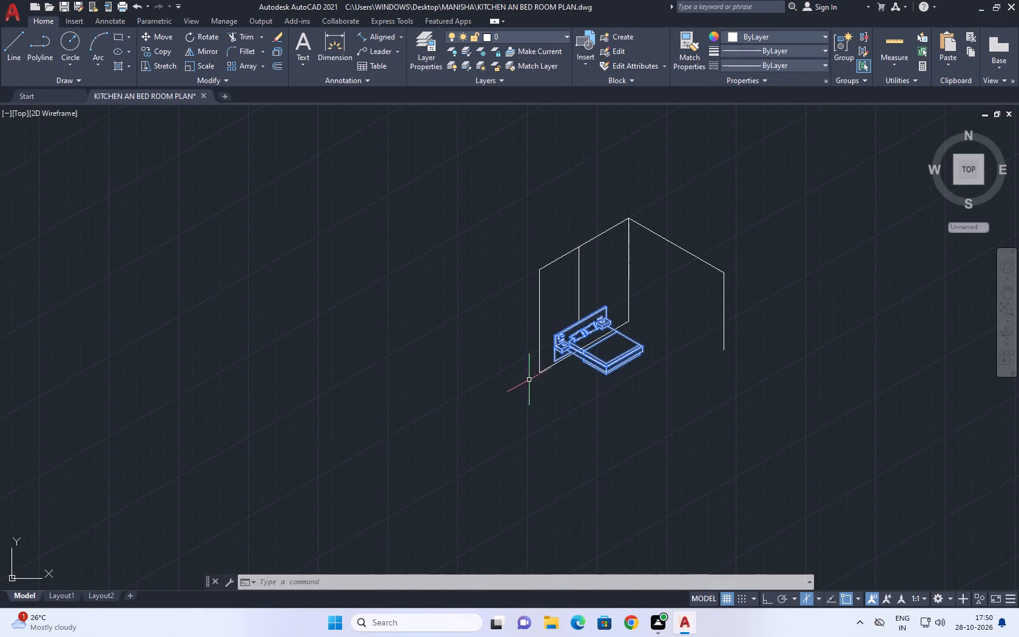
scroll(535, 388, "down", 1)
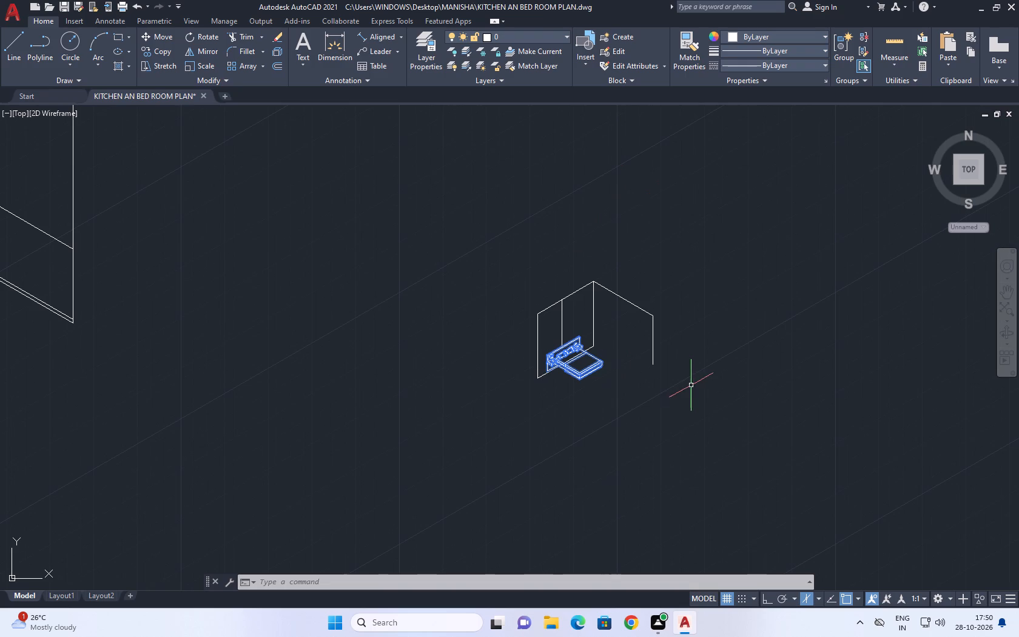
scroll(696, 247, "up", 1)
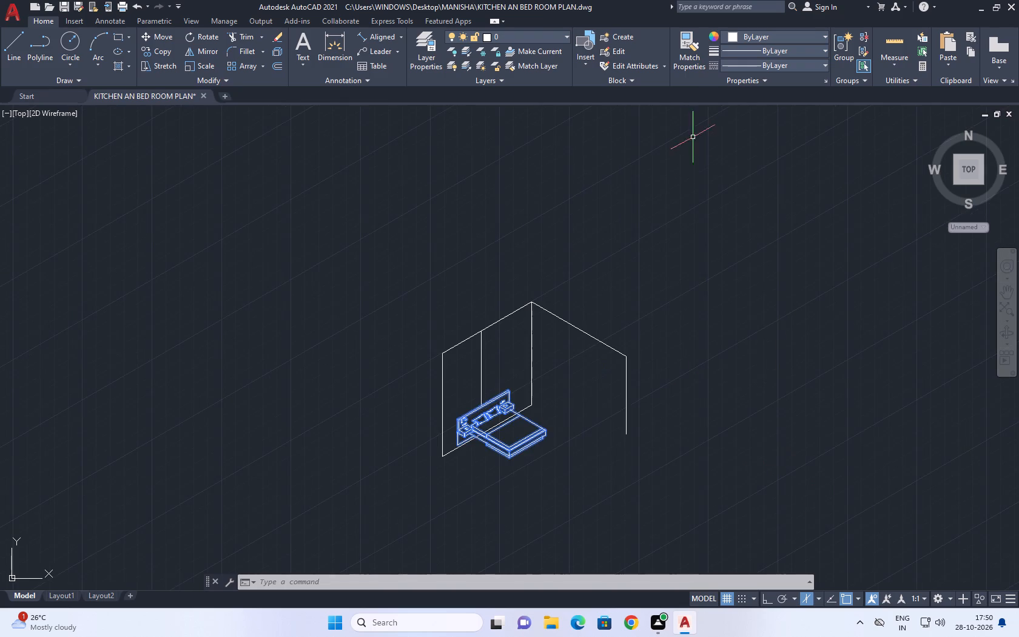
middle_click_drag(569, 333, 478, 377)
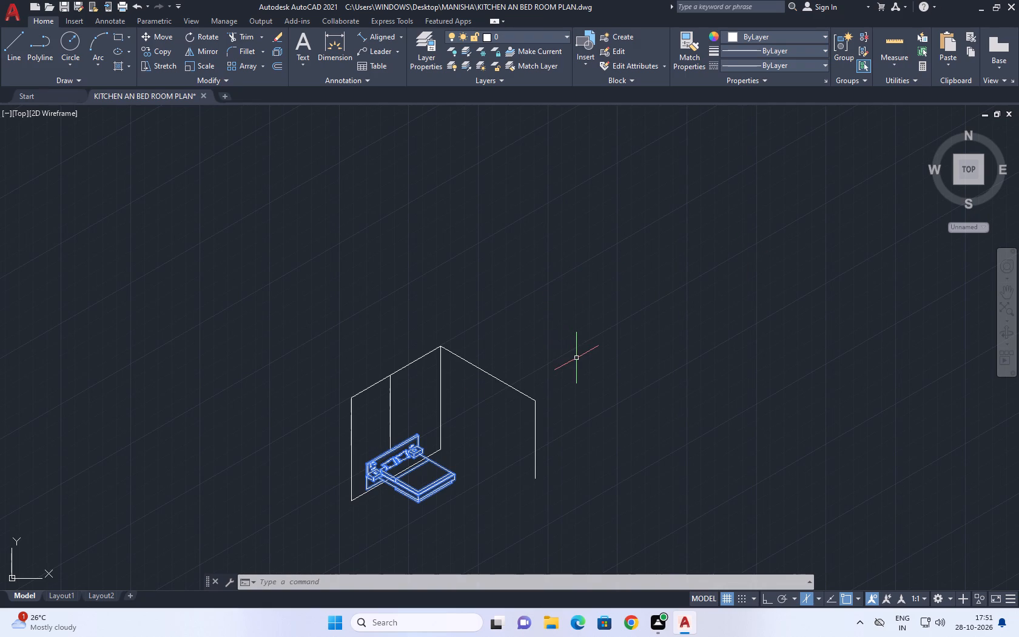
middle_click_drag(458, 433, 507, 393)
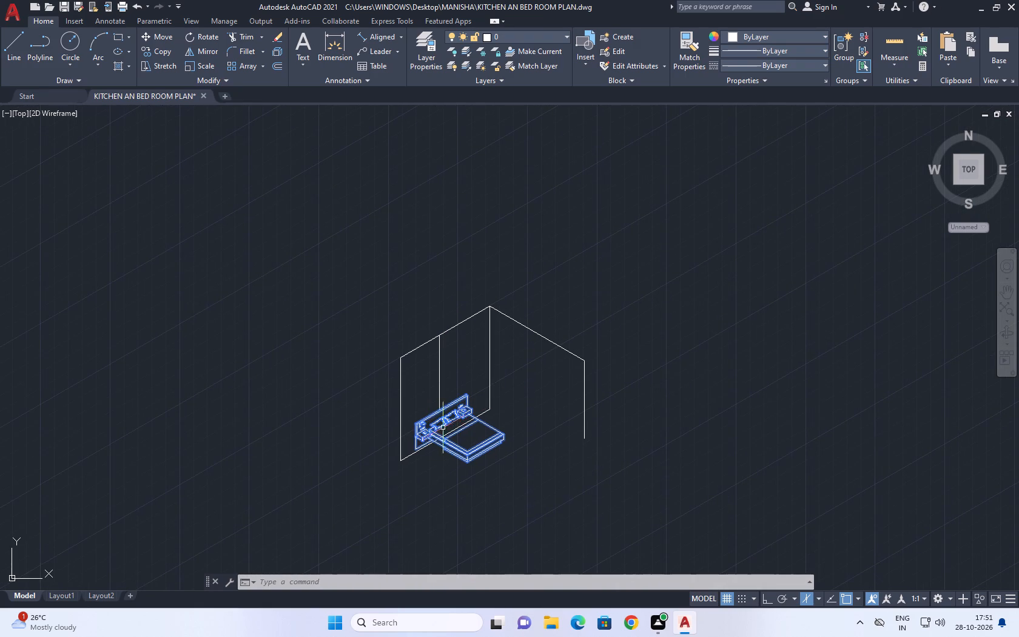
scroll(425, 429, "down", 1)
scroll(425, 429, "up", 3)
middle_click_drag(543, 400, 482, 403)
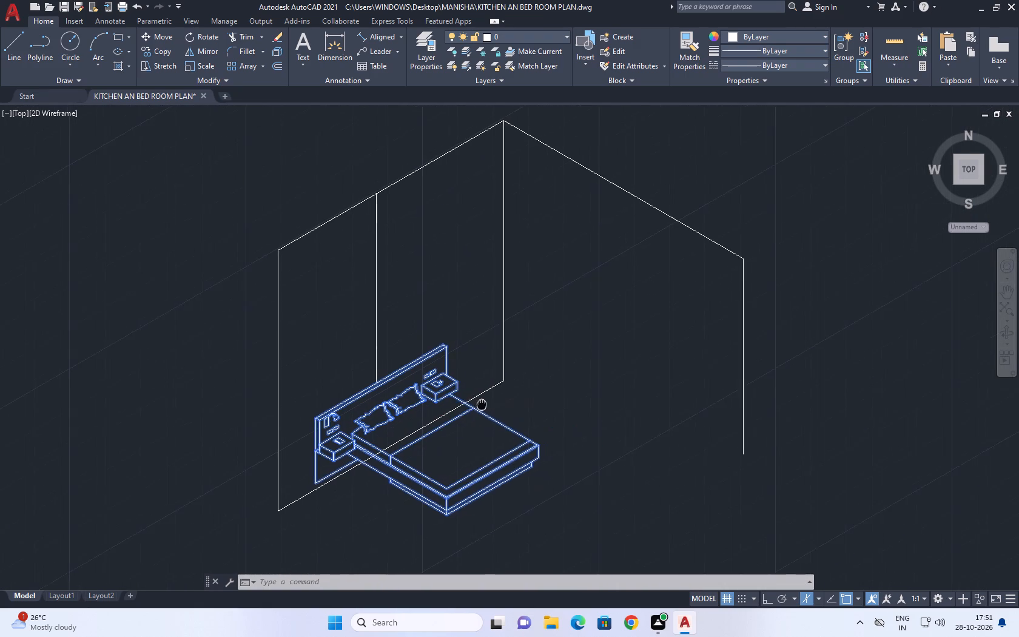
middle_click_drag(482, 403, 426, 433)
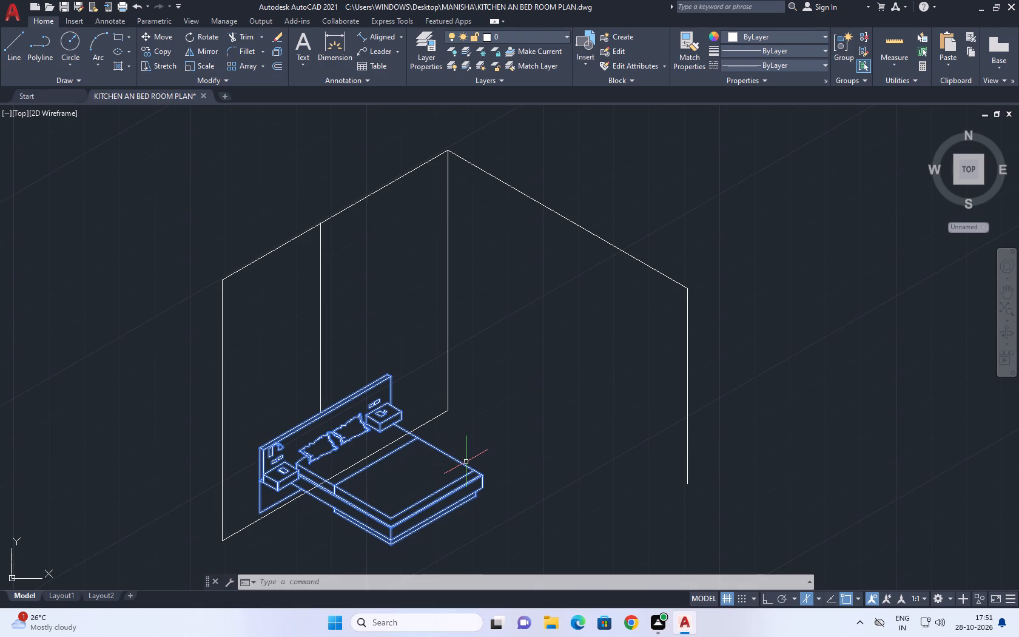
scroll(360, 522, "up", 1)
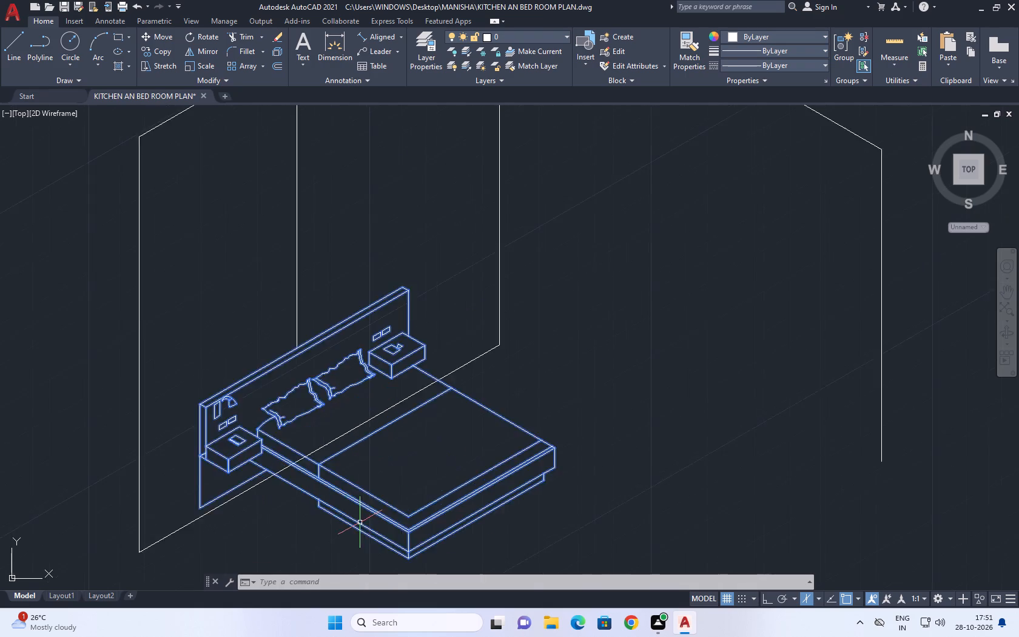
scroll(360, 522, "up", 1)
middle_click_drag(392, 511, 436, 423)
Clear the bed selection and copy the long wall's outer vertical edge 20 units along the 30° wall direction with Ortho on.
right_click(615, 360)
left_click(661, 513)
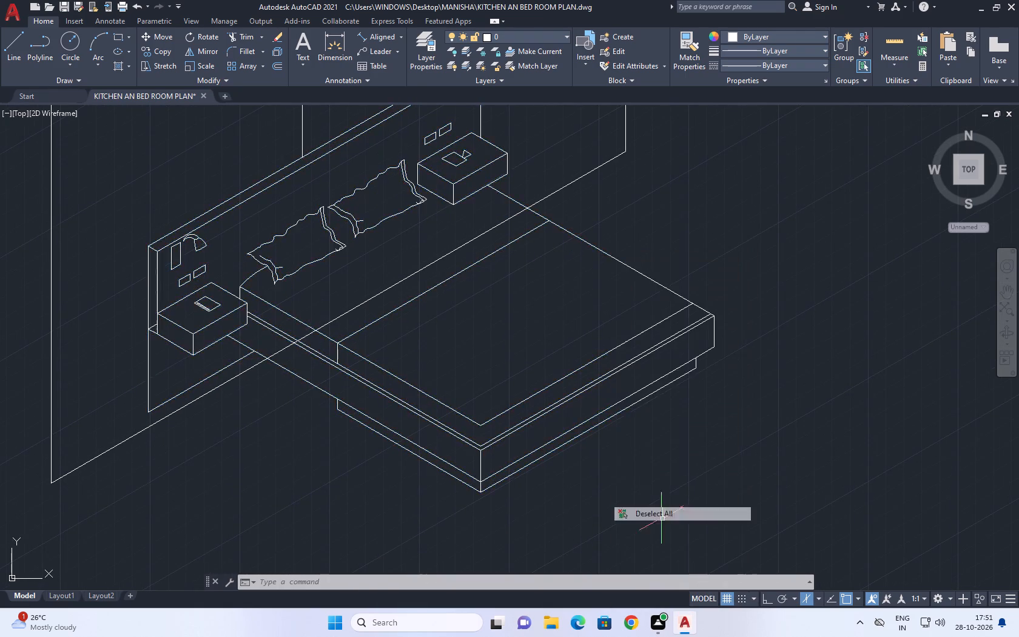
scroll(548, 416, "down", 3)
middle_click_drag(536, 407, 554, 420)
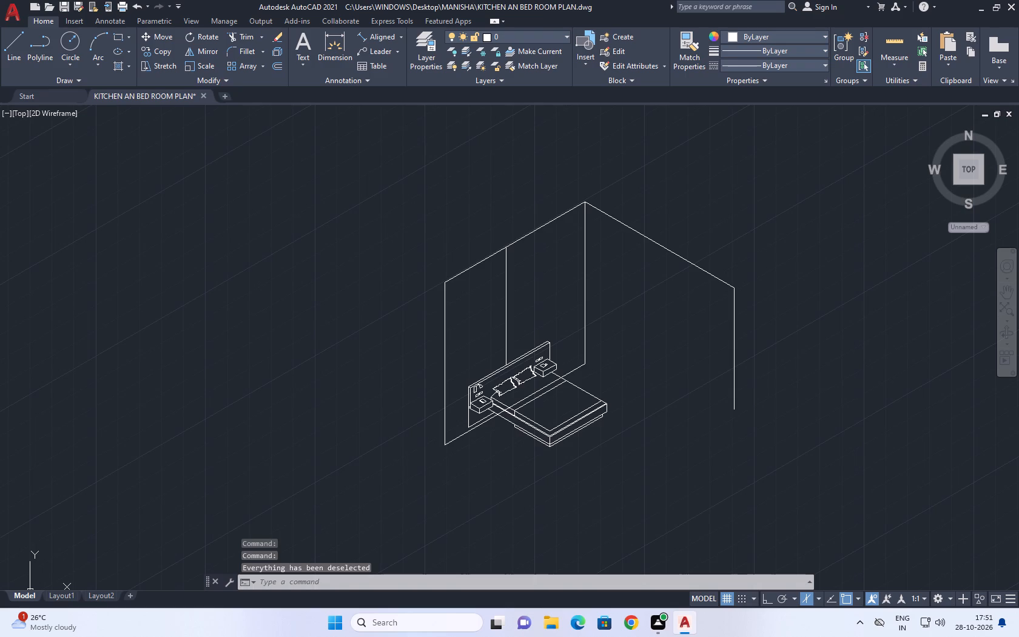
scroll(454, 416, "up", 2)
middle_click_drag(446, 431, 487, 430)
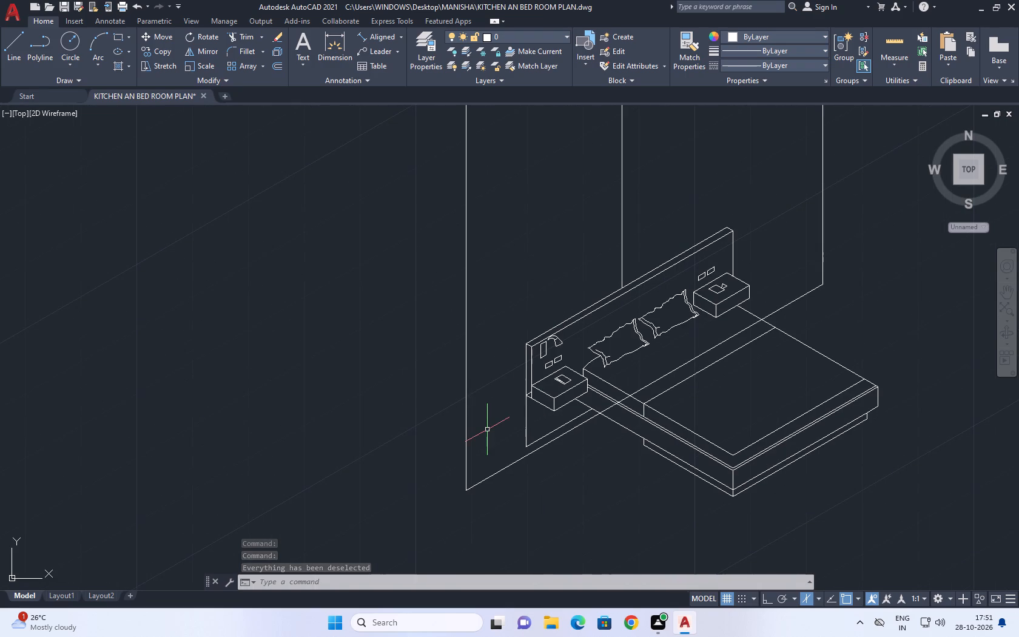
left_click(470, 348)
left_click(454, 352)
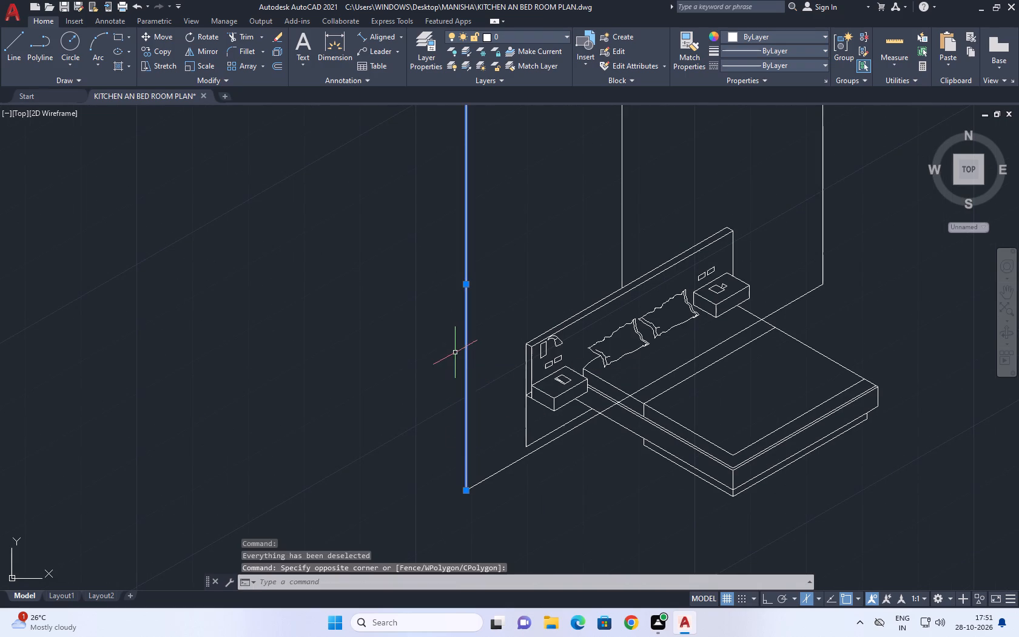
middle_click_drag(459, 349, 476, 404)
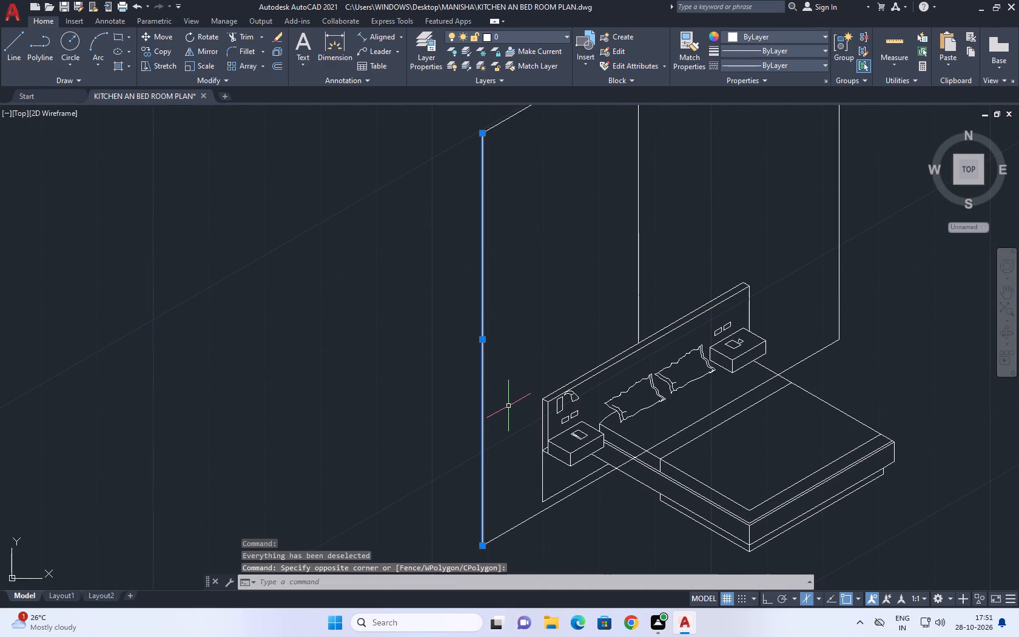
type("CO")
key("space")
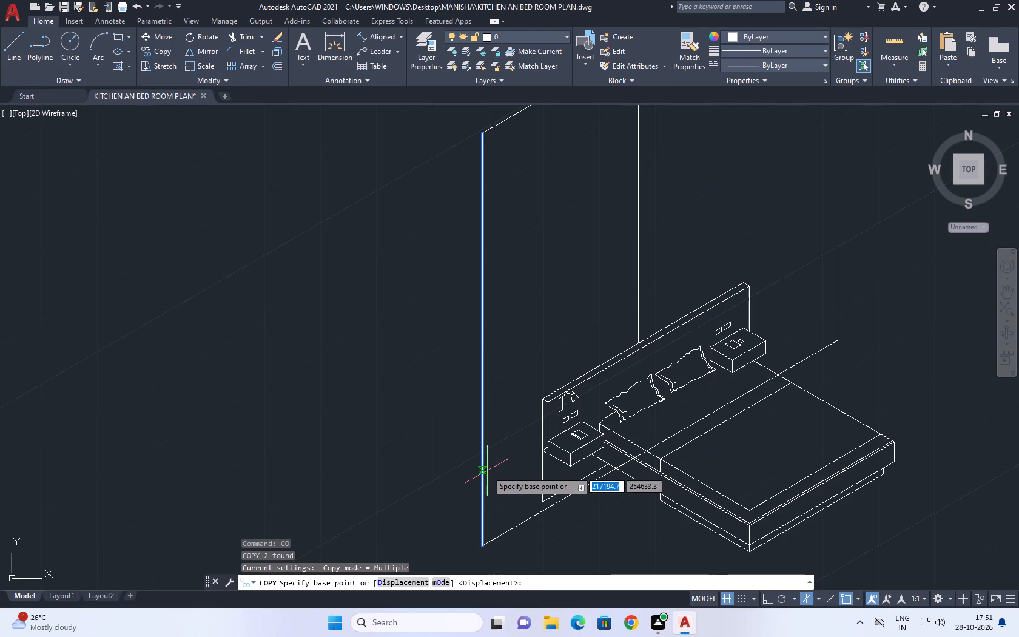
left_click(487, 471)
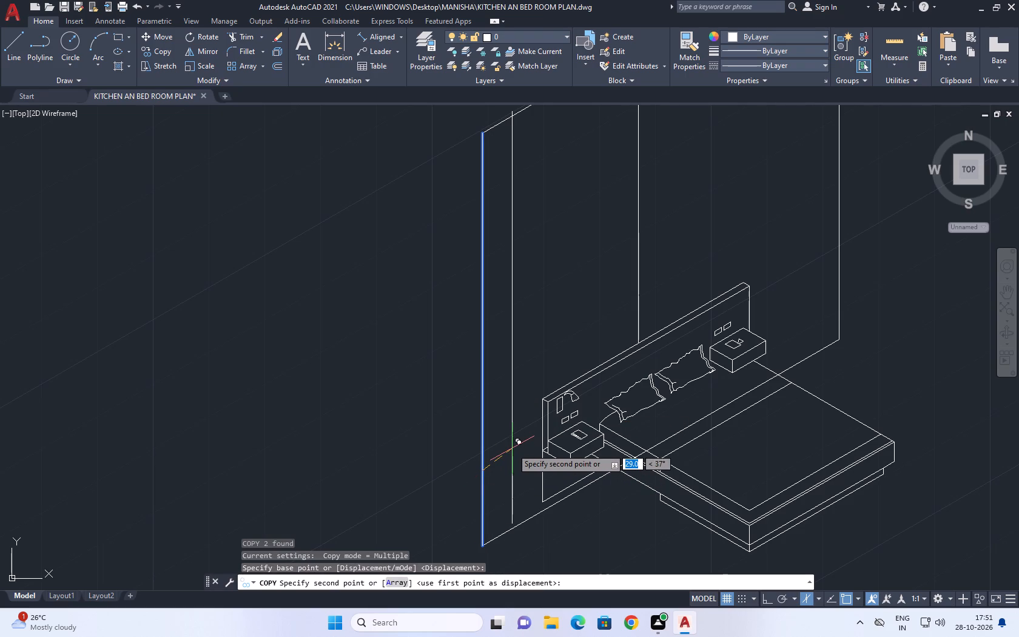
key("F8")
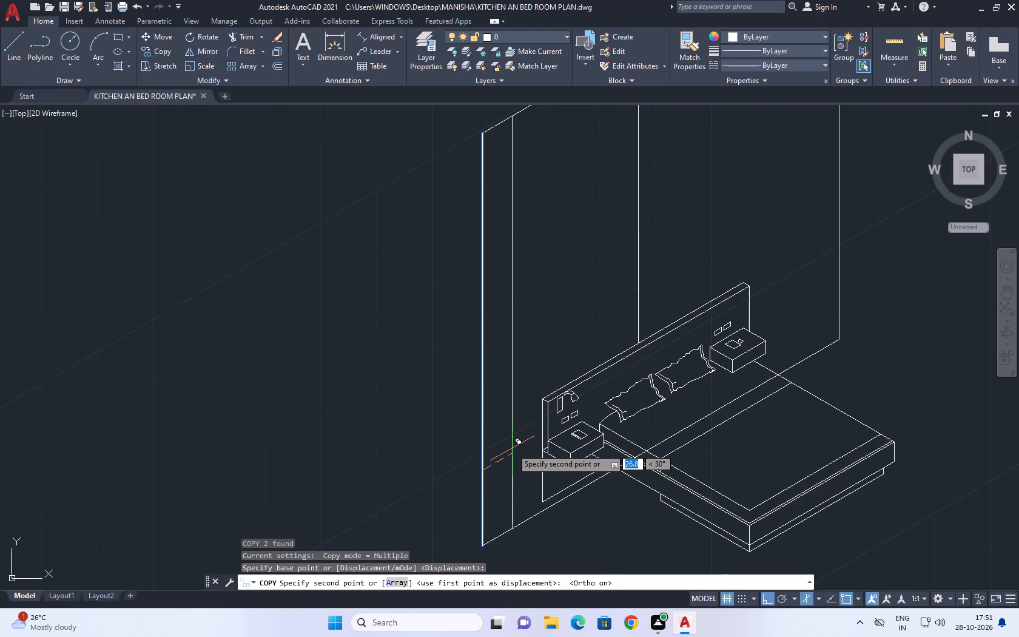
type("20")
key("Return")
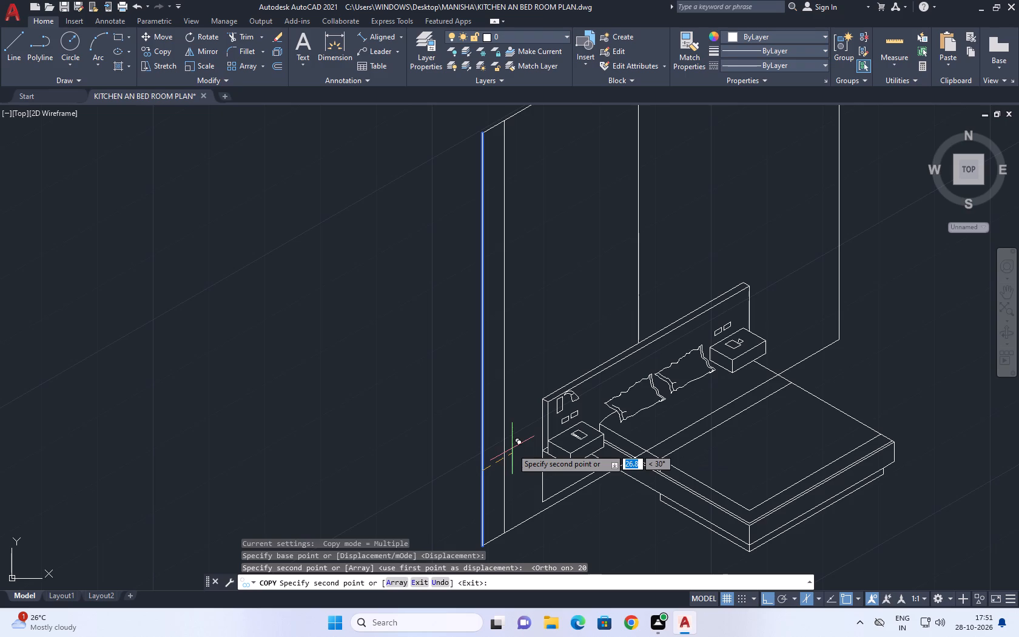
key("Escape")
Array-copy the new vertical line as 15 items, fitted along the wall up to the existing vertical line above the headboard.
left_click(513, 439)
left_click(496, 456)
key("c")
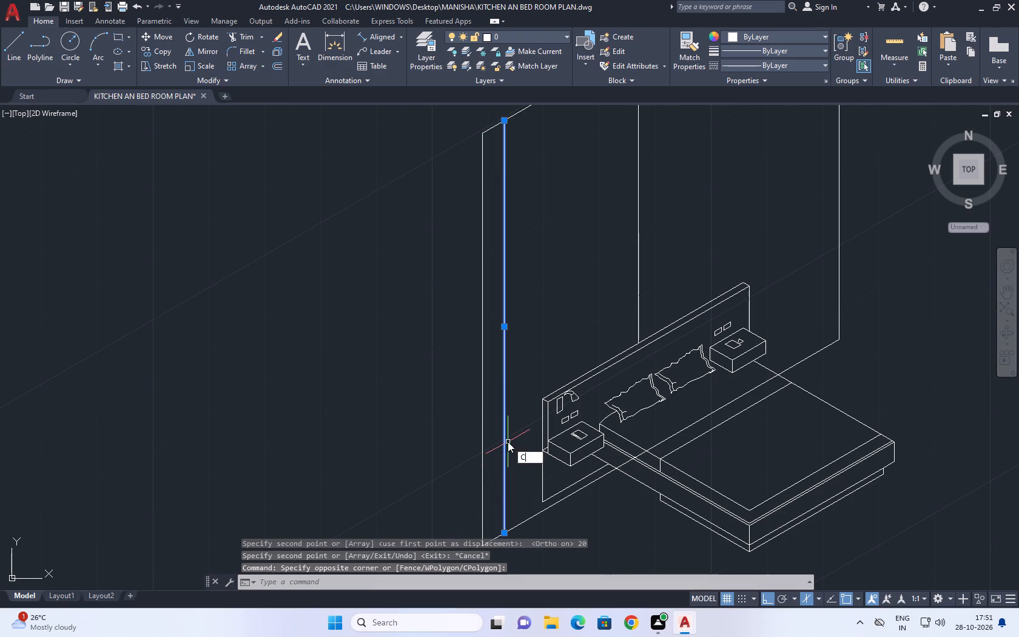
key("o")
key("space")
left_click(509, 444)
middle_click_drag(564, 405, 548, 422)
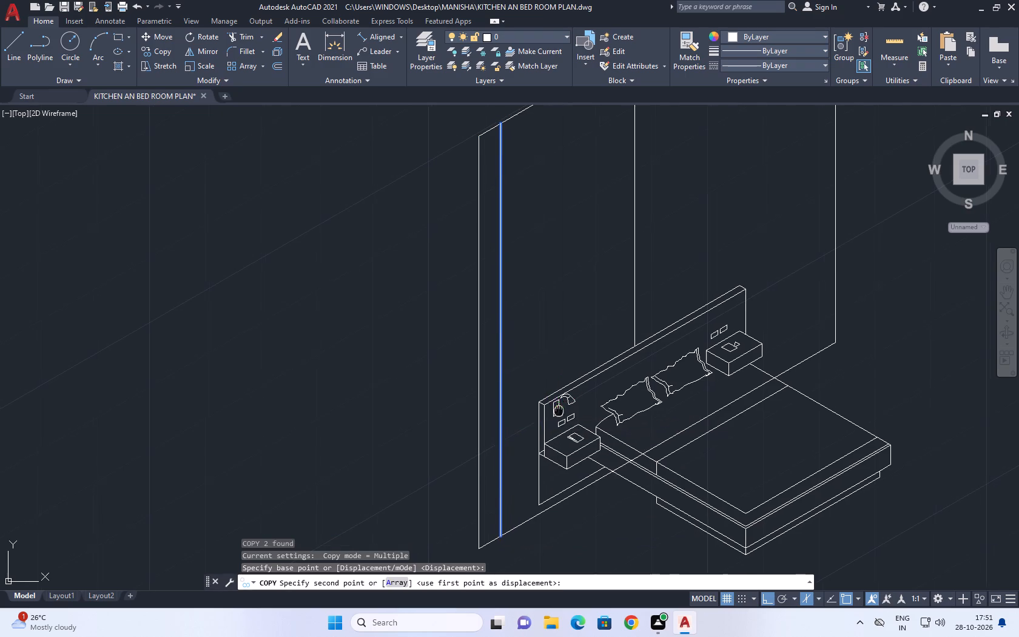
middle_click_drag(548, 422, 531, 440)
key("a")
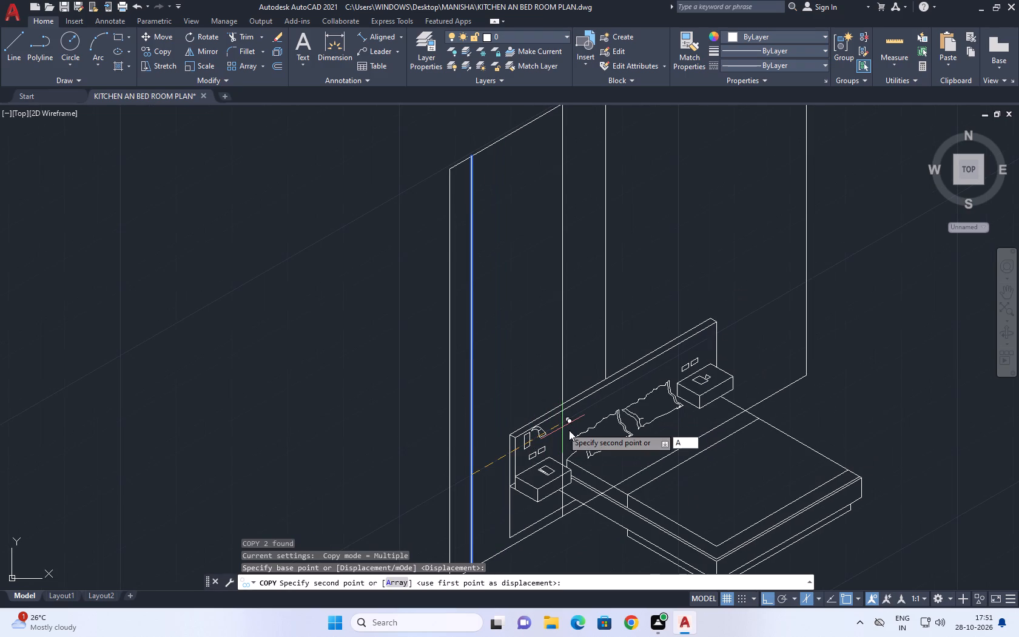
key("r")
key("space")
type("15")
key("Return")
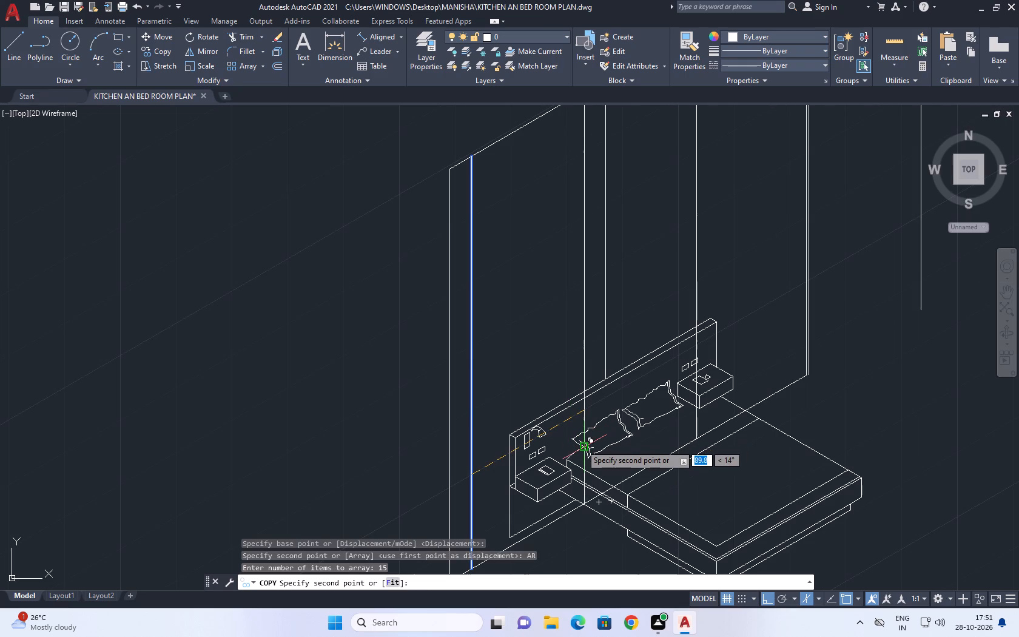
type("F")
key("space")
scroll(607, 391, "up", 1)
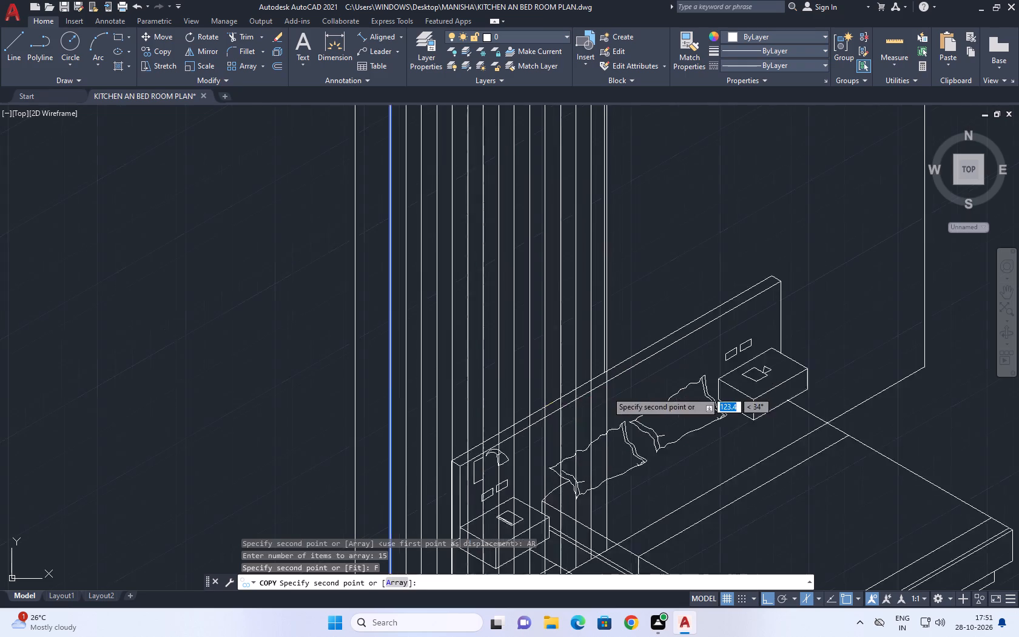
scroll(607, 391, "up", 1)
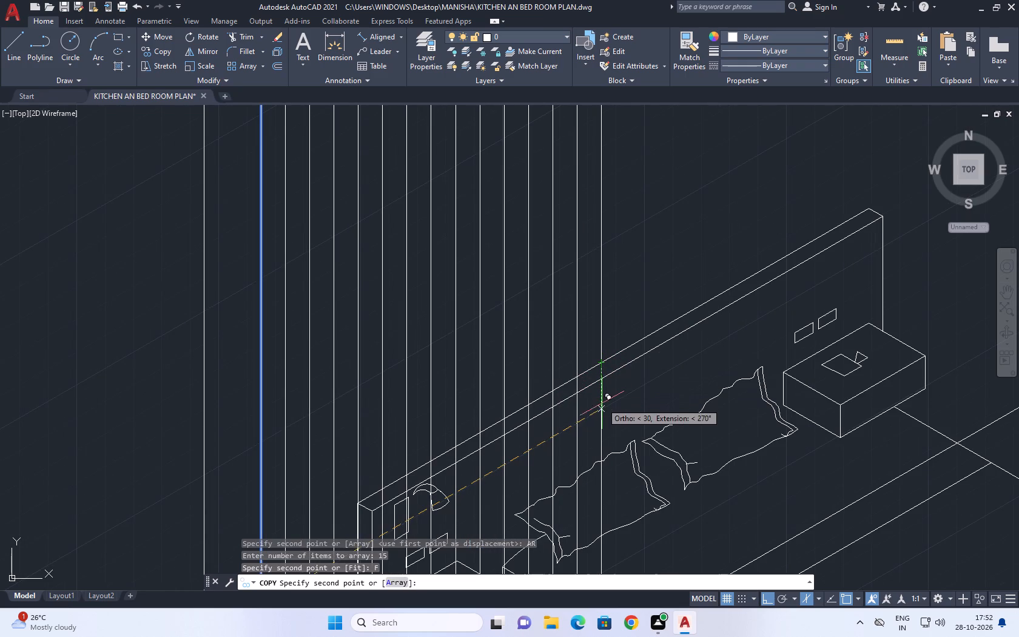
left_click(602, 411)
key("Escape")
Trim the vertical panel lines crossing the headboard's front face between its top edge and the near bedside table and pillows.
scroll(635, 381, "down", 2)
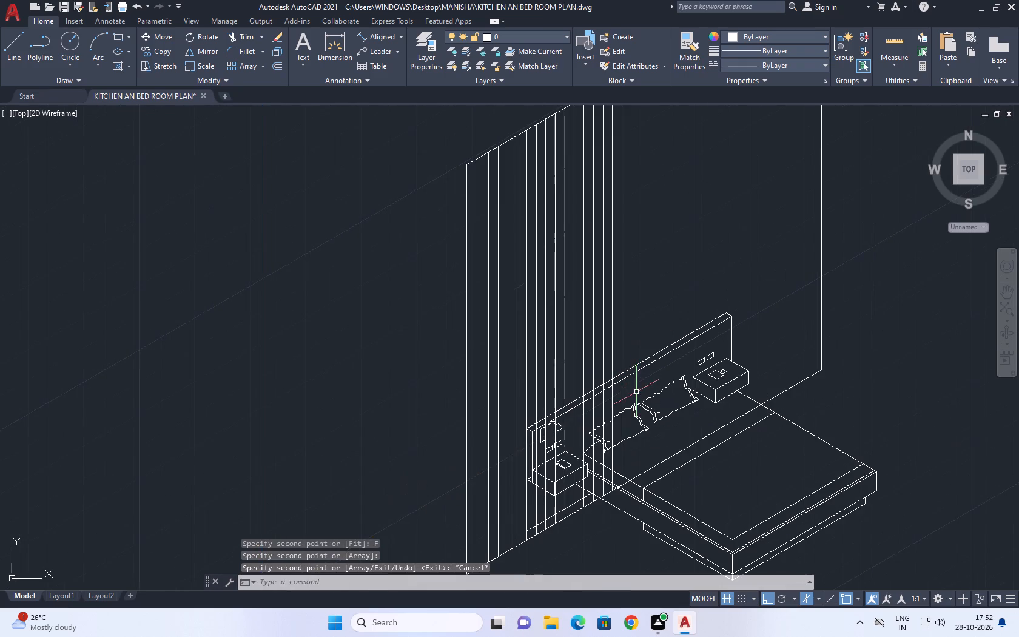
middle_click_drag(636, 393, 655, 461)
type("TR")
key("space")
middle_click_drag(657, 441, 657, 368)
scroll(574, 460, "up", 2)
left_click(753, 285)
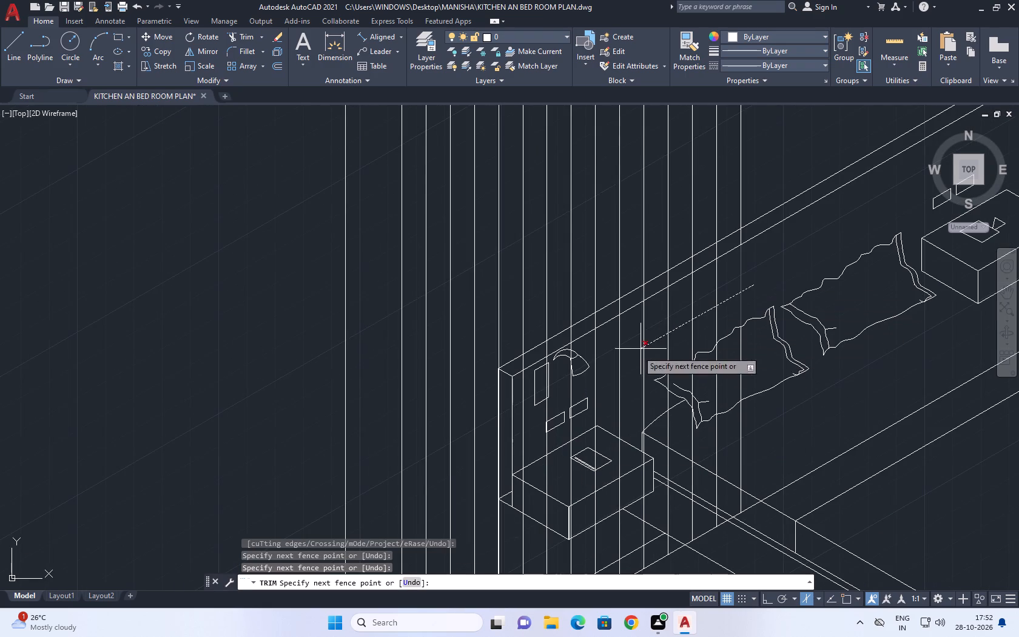
left_click(511, 437)
Trim the panel line pieces crossing the near bedside table's top and the headboard area just above it.
middle_click_drag(597, 402, 585, 350)
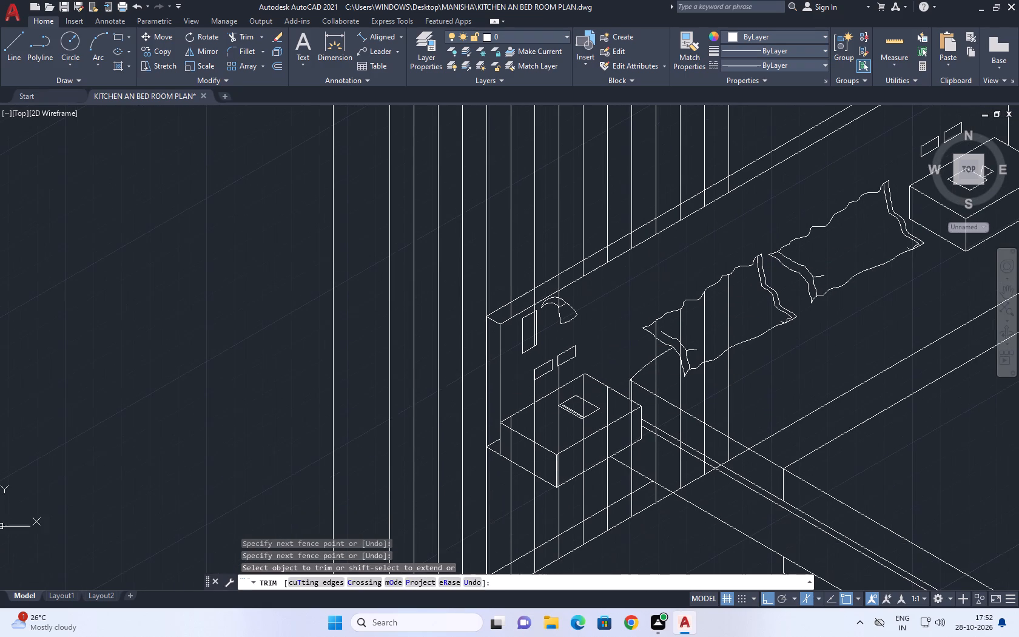
middle_click_drag(514, 525, 536, 379)
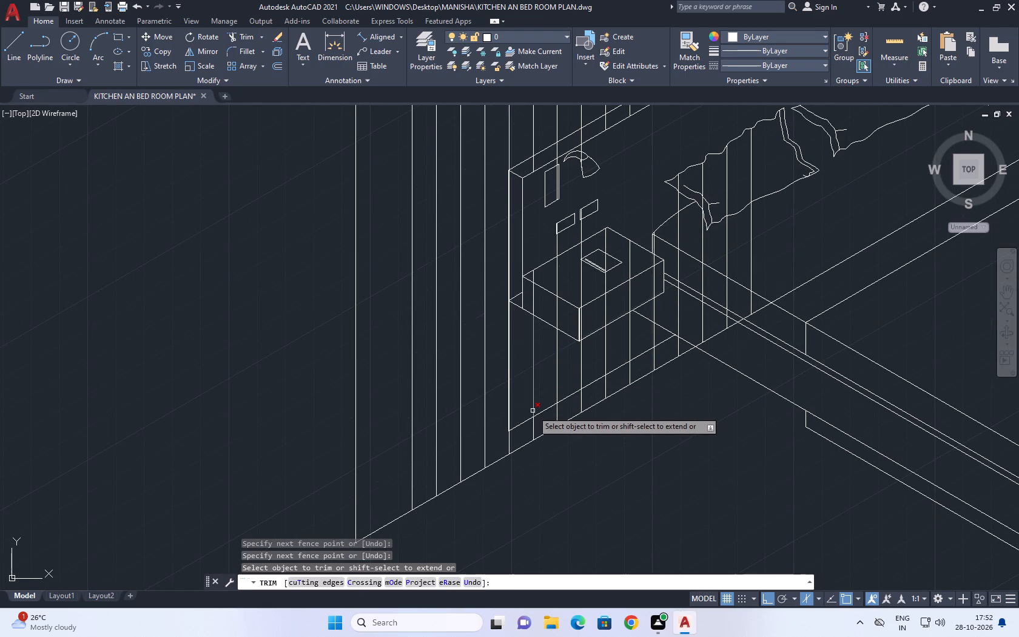
middle_click_drag(550, 377, 512, 413)
middle_click_drag(556, 420, 549, 420)
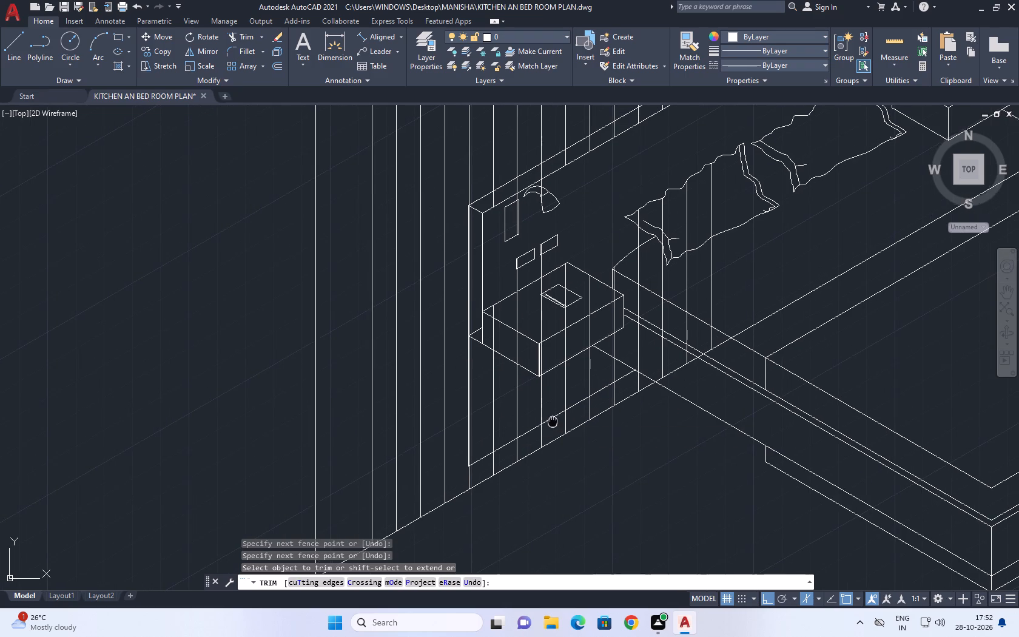
middle_click_drag(549, 420, 540, 420)
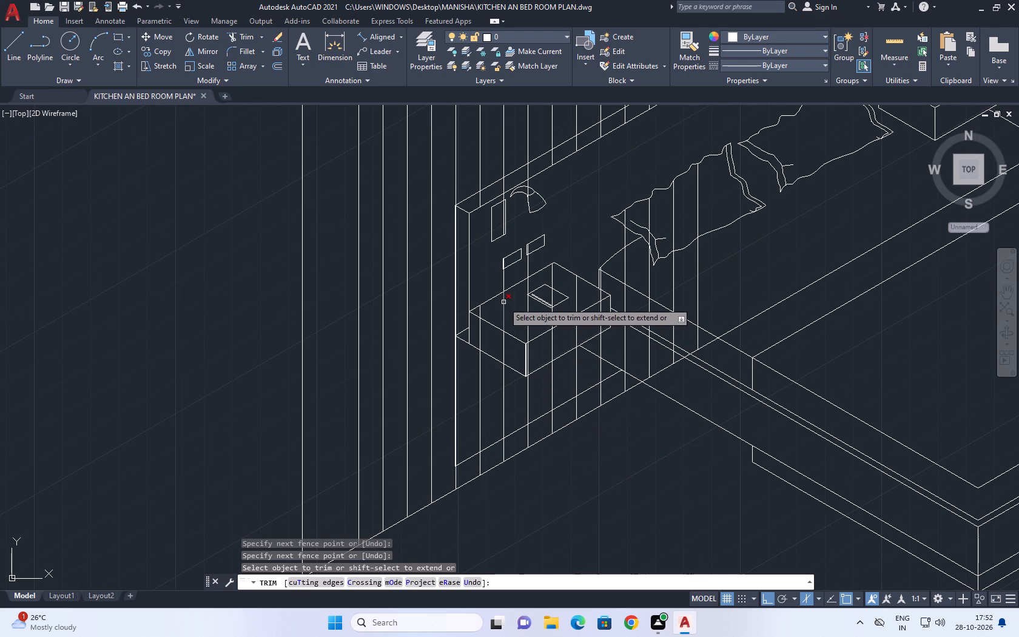
middle_click_drag(503, 302, 534, 382)
left_click(523, 379)
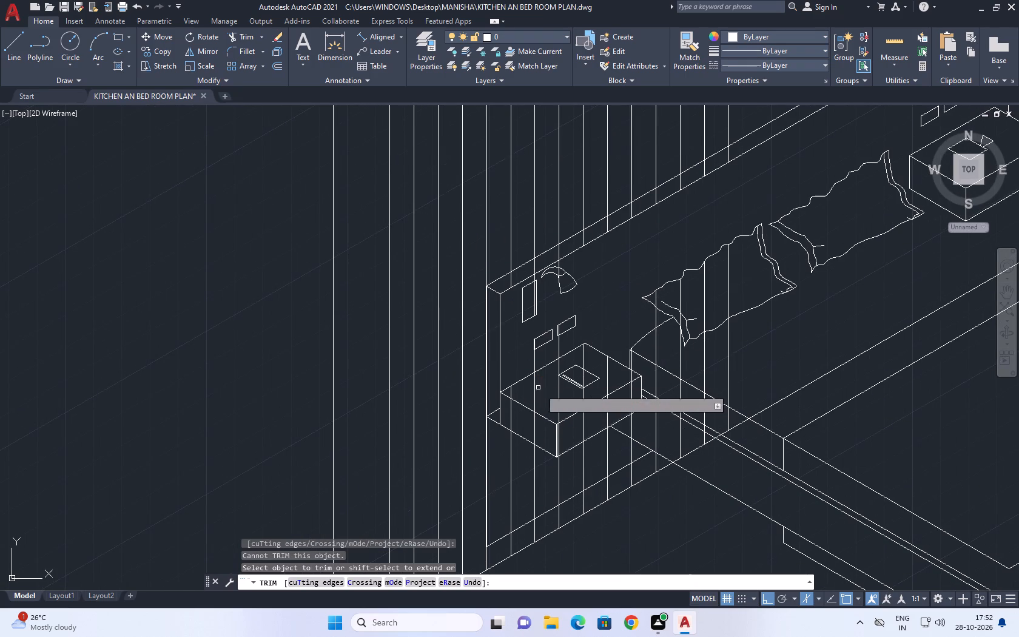
left_click(622, 376)
left_click(527, 382)
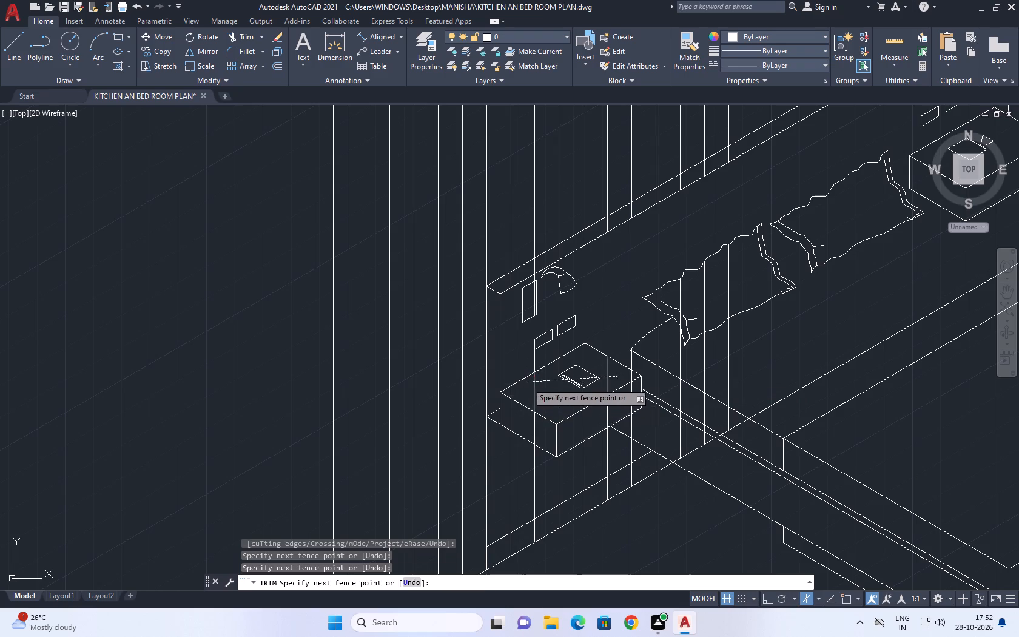
scroll(574, 363, "up", 1)
left_click(620, 348)
left_click(496, 339)
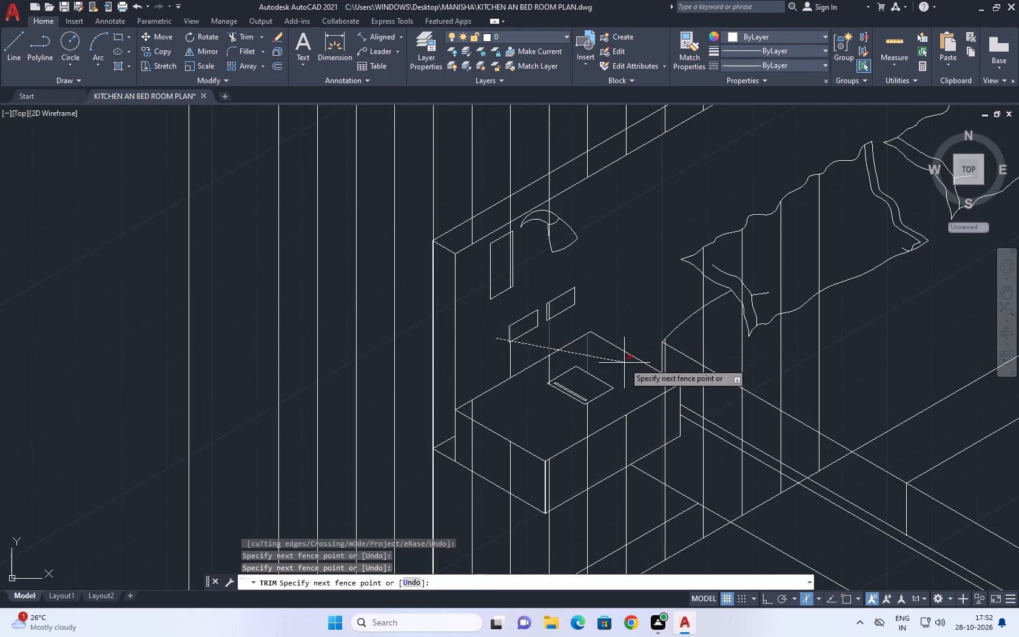
left_click(624, 365)
left_click(567, 360)
left_click(486, 351)
Trim the panel lines crossing the headboard's top thickness so they end at its back edge.
middle_click_drag(665, 317, 634, 358)
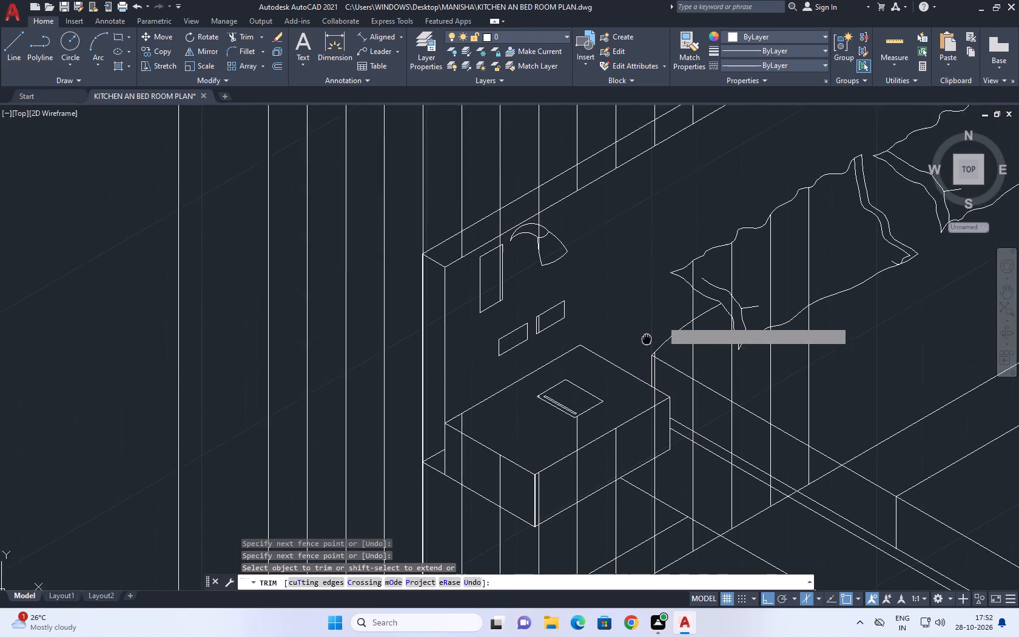
middle_click_drag(634, 358, 604, 450)
middle_click(604, 450)
middle_click_drag(493, 381, 499, 416)
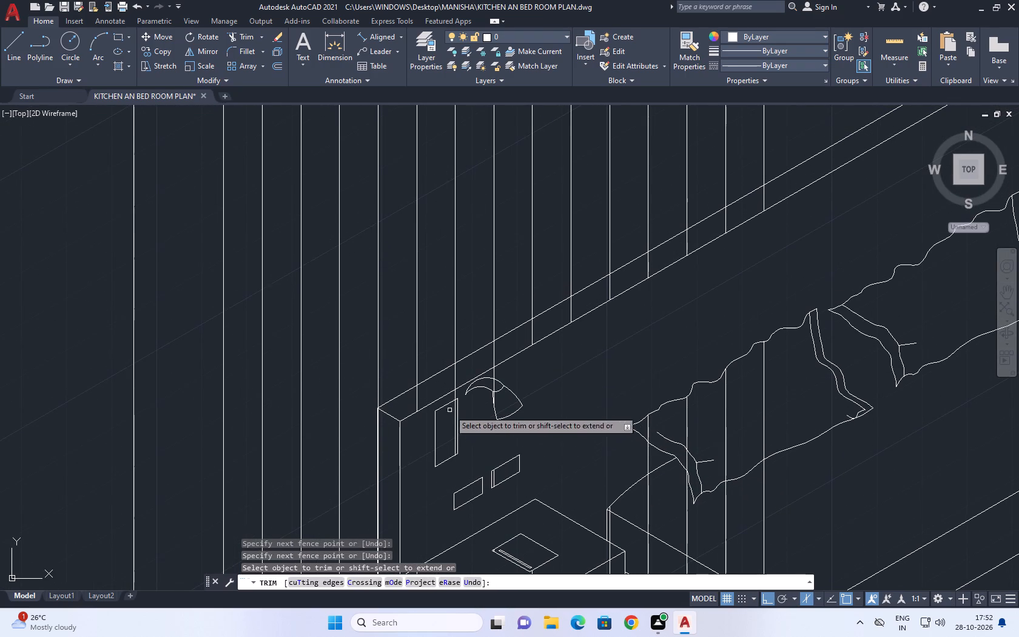
left_click(408, 403)
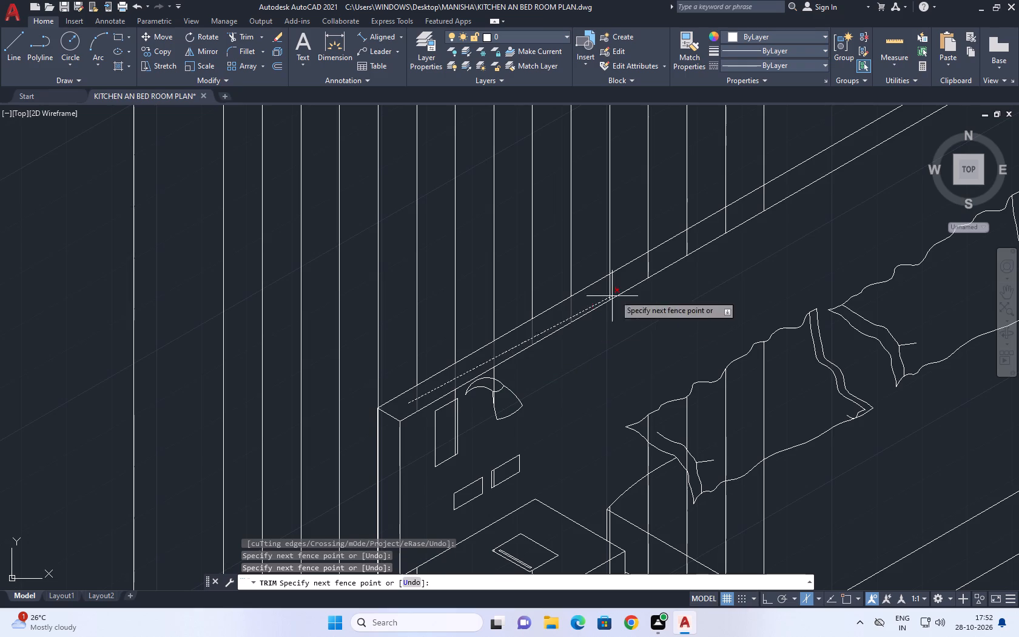
left_click(767, 197)
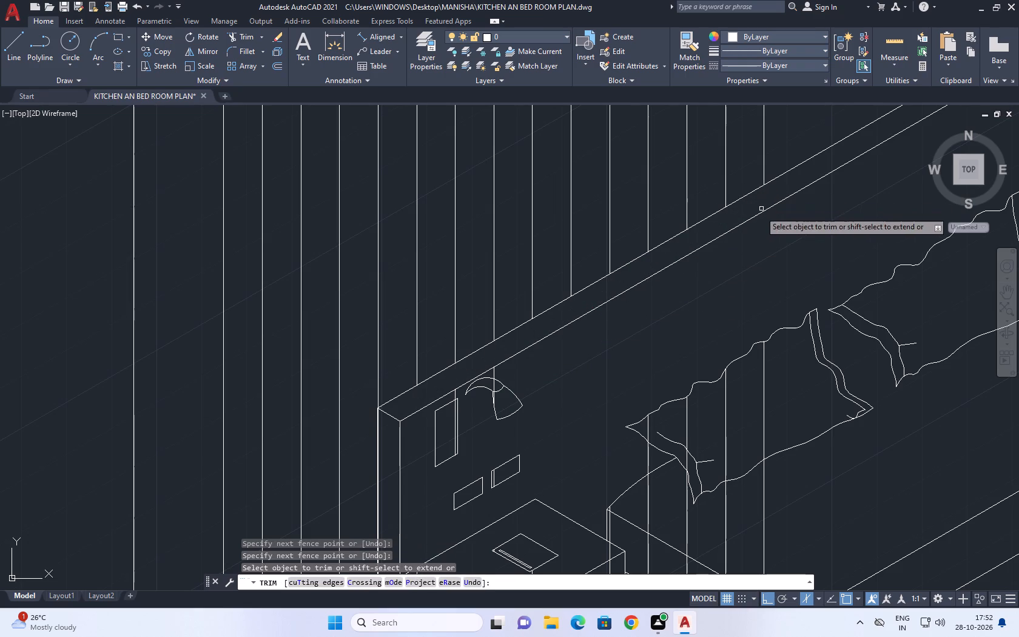
Trim the vertical panel lines crossing the near pillow.
scroll(725, 254, "down", 4)
middle_click_drag(729, 283, 685, 265)
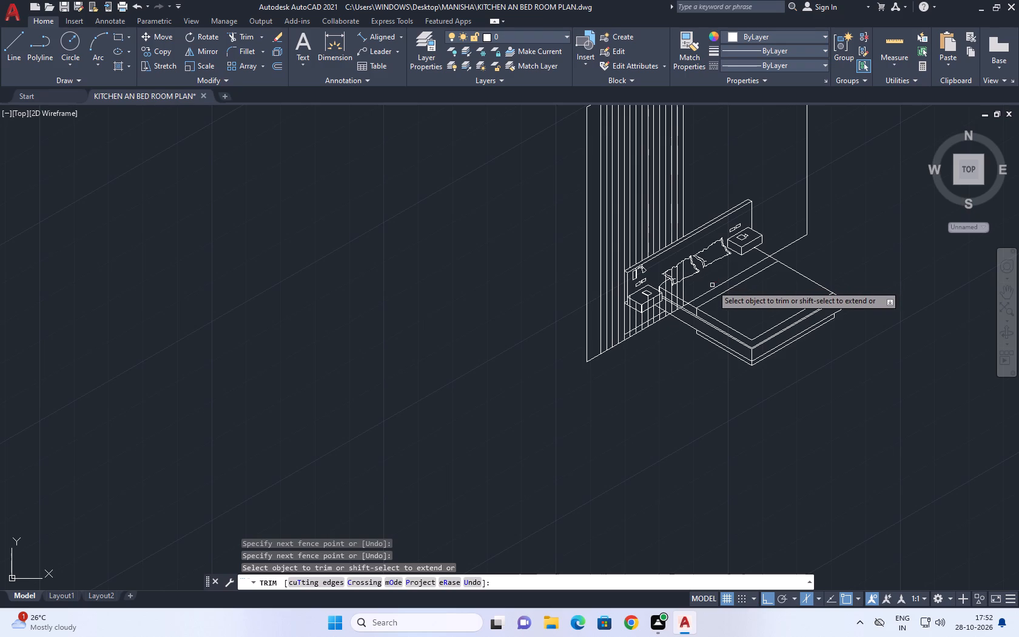
middle_click_drag(664, 264, 652, 269)
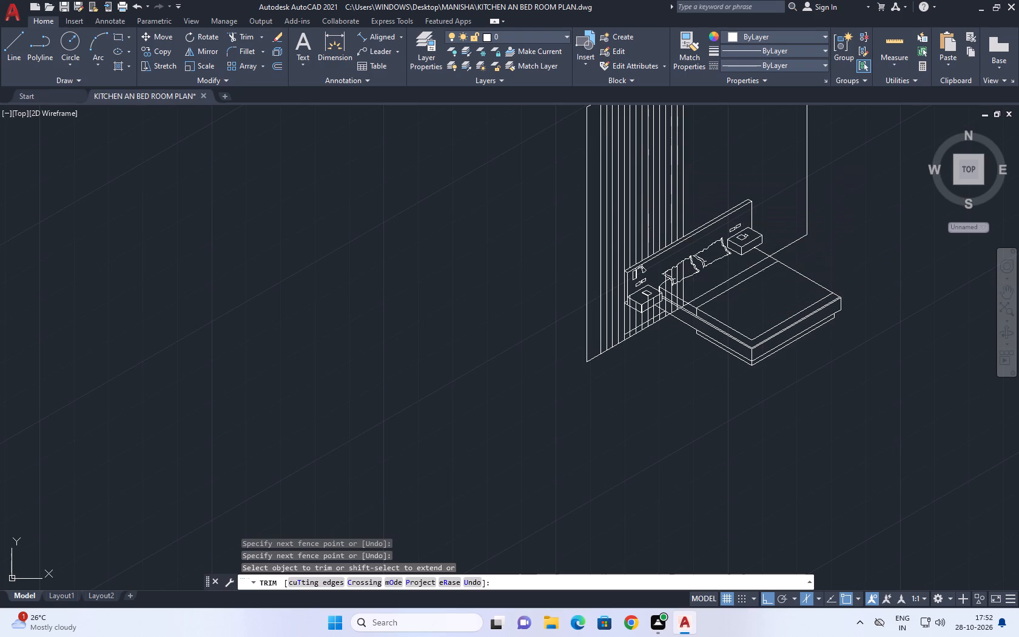
middle_click_drag(652, 269, 566, 315)
scroll(562, 328, "up", 4)
left_click(691, 262)
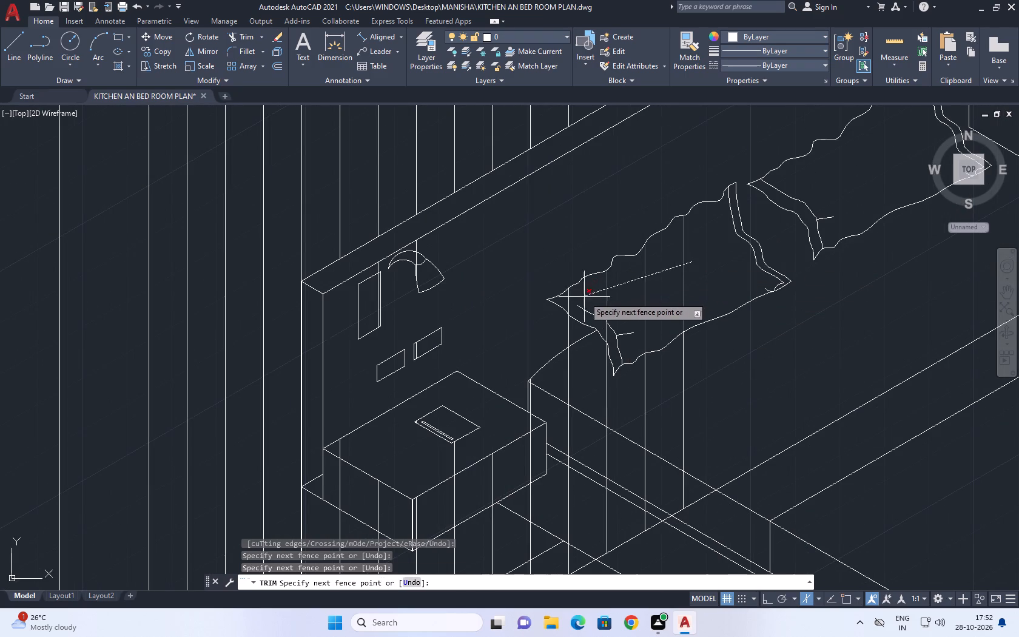
left_click(567, 295)
Trim the leftover panel line pieces on the mattress top around the near pillow's lower corner.
middle_click_drag(674, 312, 638, 291)
left_click(667, 356)
left_click_drag(522, 324, 518, 314)
scroll(573, 315, "up", 2)
left_click(567, 305)
left_click(571, 308)
left_click(538, 275)
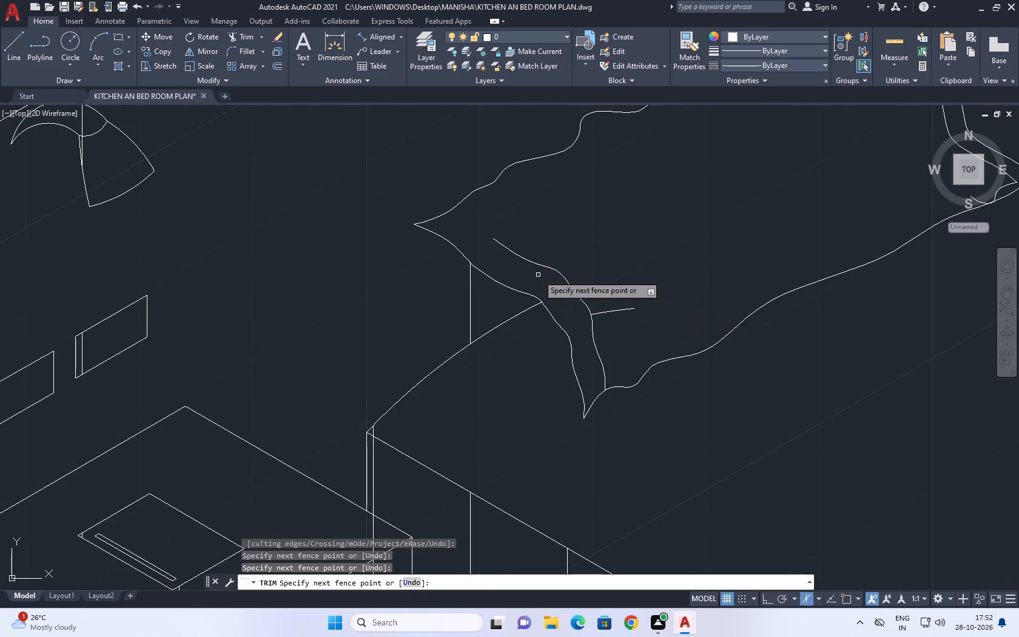
left_click(502, 305)
left_click(419, 292)
Trim the panel lines crossing the mattress's long side face, including the short piece at its headboard-end corner.
scroll(574, 304, "down", 3)
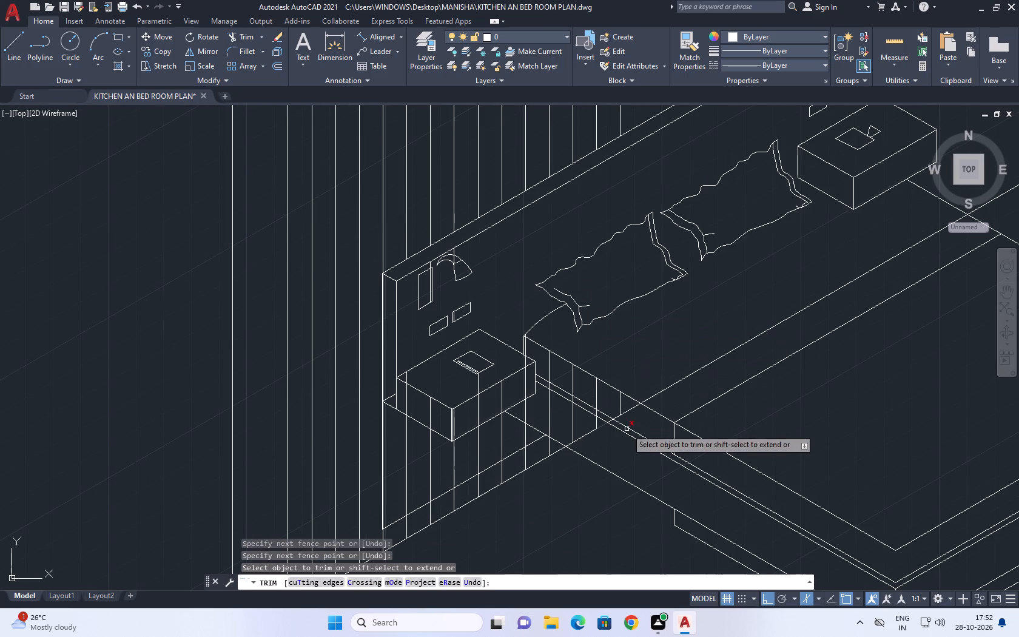
scroll(627, 419, "up", 2)
left_click_drag(627, 396, 617, 385)
left_click(349, 217)
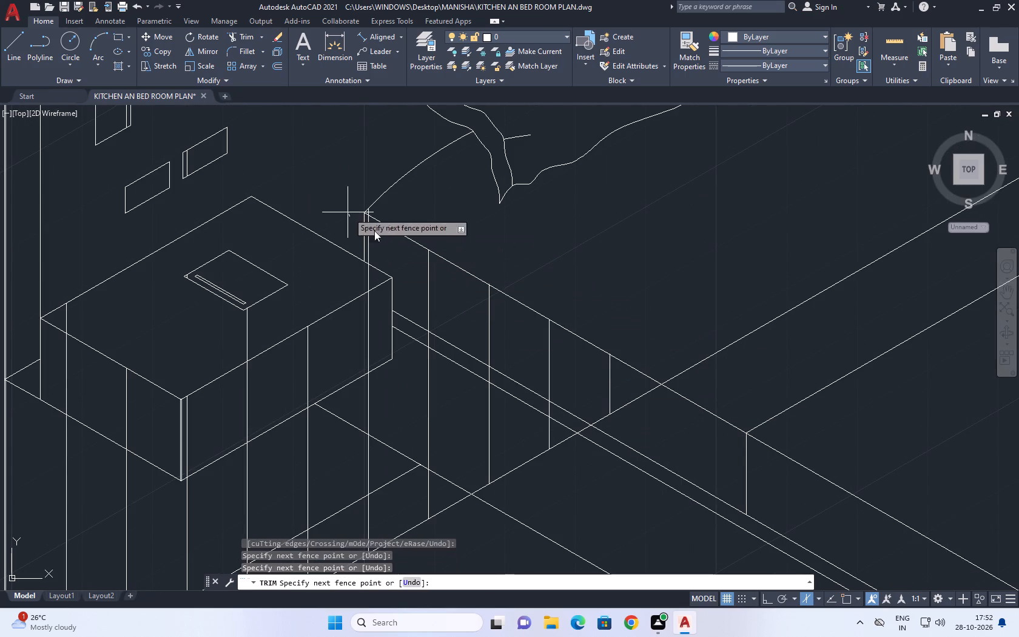
left_click(637, 396)
scroll(352, 217, "up", 3)
scroll(398, 192, "up", 3)
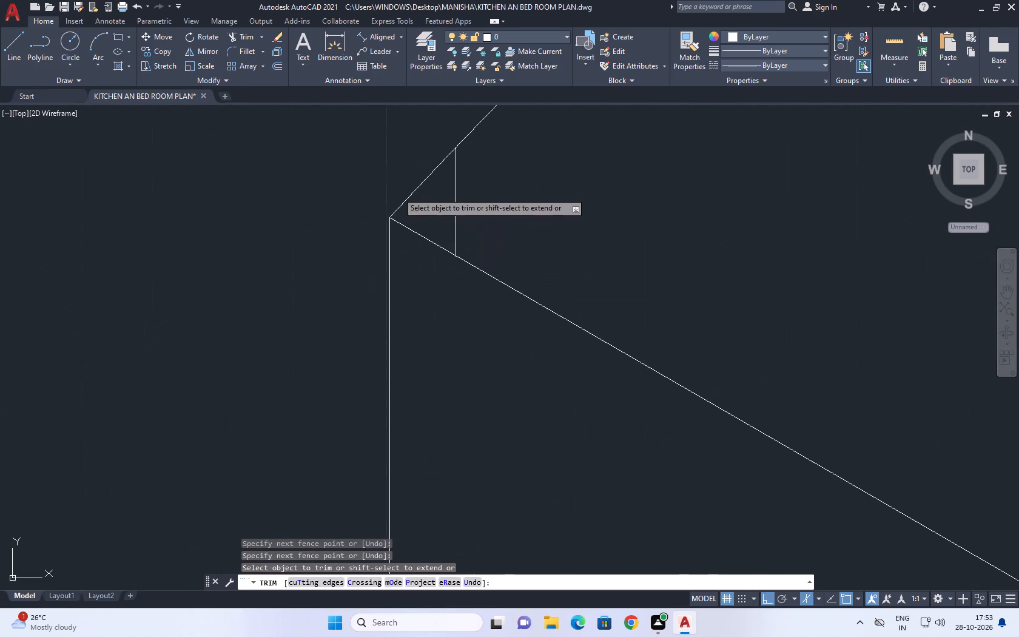
left_click(539, 190)
left_click_drag(459, 190, 412, 198)
left_click(481, 195)
left_click_drag(417, 197, 404, 197)
left_click_drag(436, 153, 438, 160)
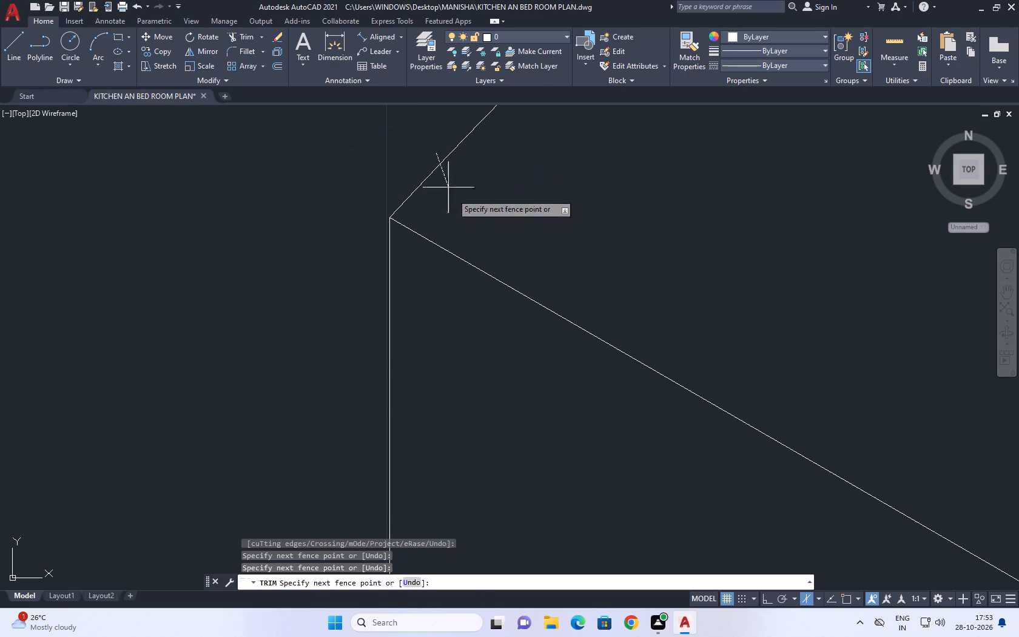
left_click(452, 194)
Trim the panel lines crossing the narrow strip under the mattress and the bed base's side face below it.
scroll(565, 220, "down", 12)
scroll(678, 328, "up", 1)
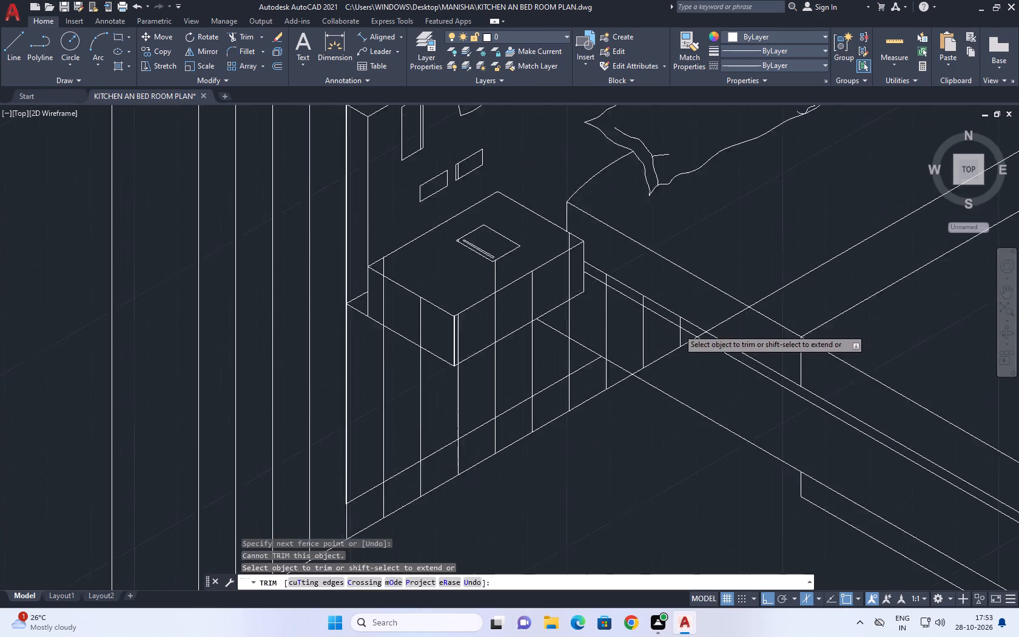
scroll(678, 328, "up", 3)
middle_click_drag(698, 309, 738, 380)
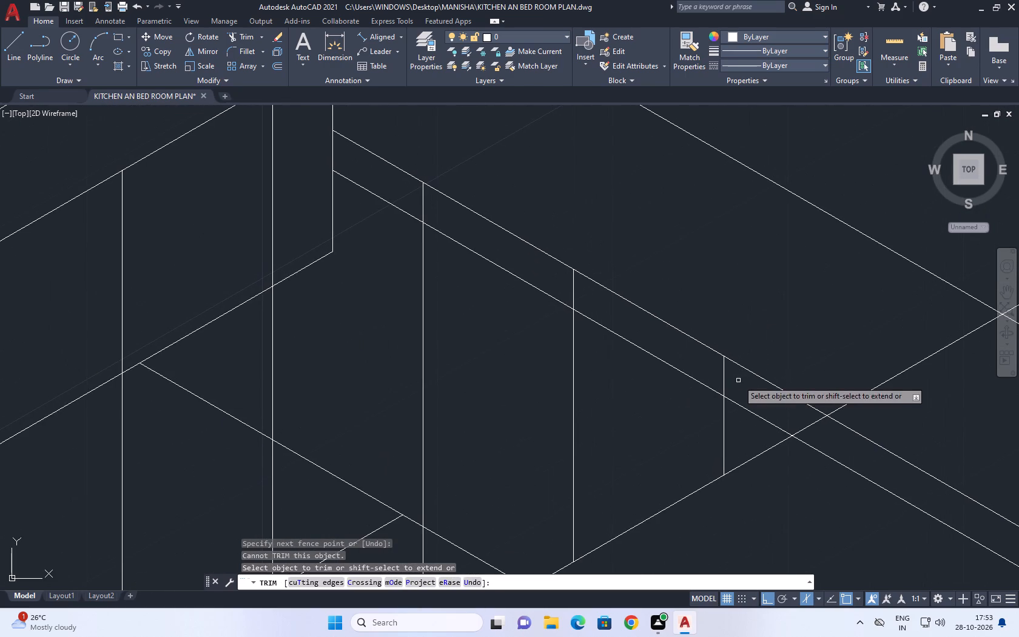
left_click(736, 384)
left_click(395, 192)
scroll(550, 357, "down", 3)
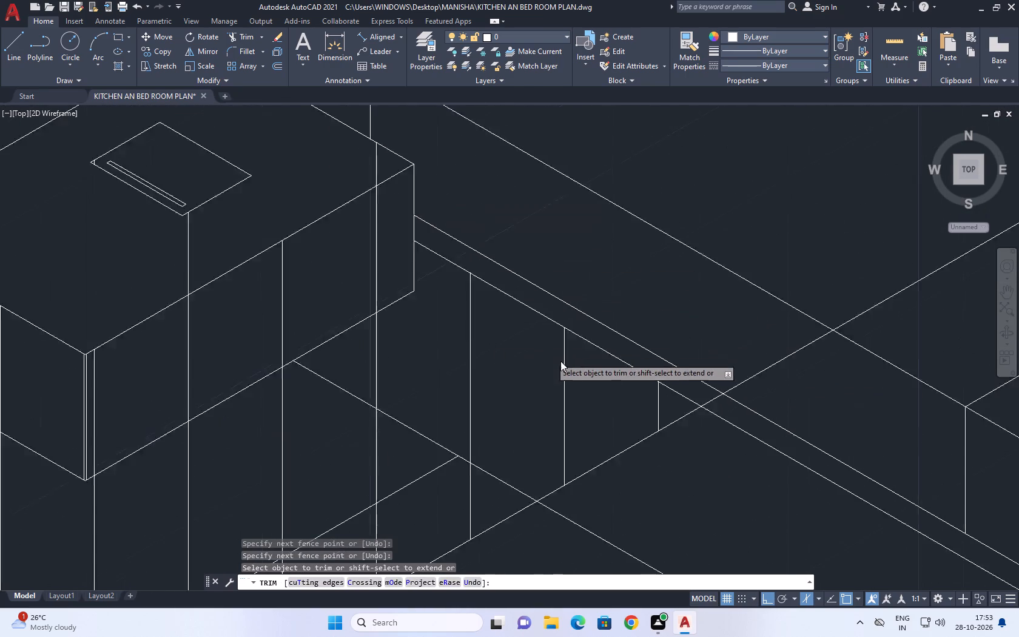
scroll(560, 361, "down", 1)
scroll(590, 368, "up", 3)
left_click(588, 382)
left_click(366, 274)
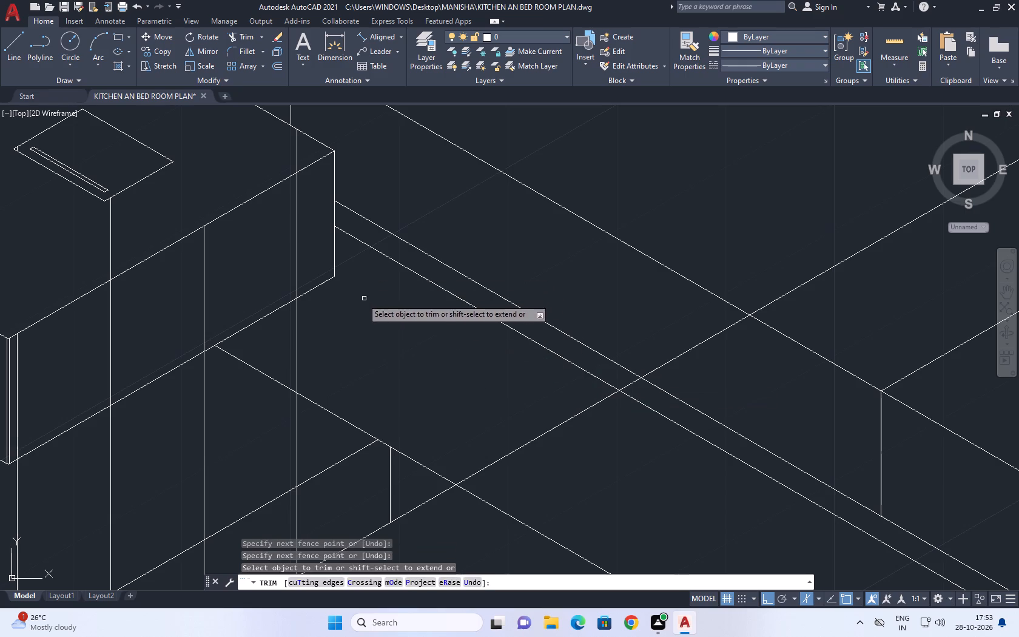
Trim the panel lines crossing the near bedside table's long front face and its top.
middle_click_drag(358, 297, 632, 342)
scroll(634, 343, "down", 1)
left_click(607, 281)
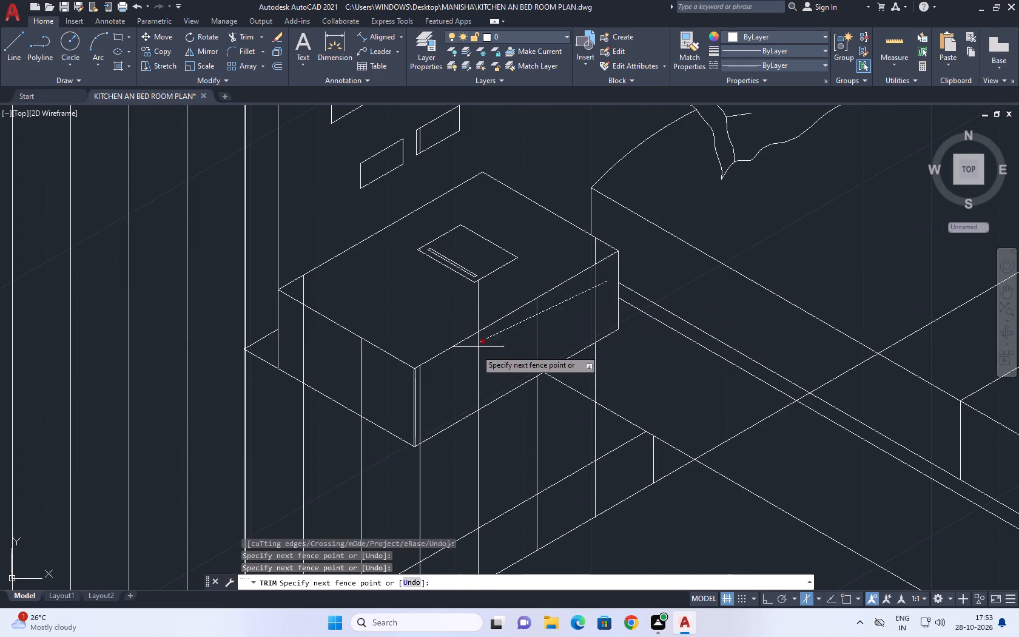
left_click(463, 368)
scroll(573, 251, "up", 2)
left_click_drag(631, 246, 623, 249)
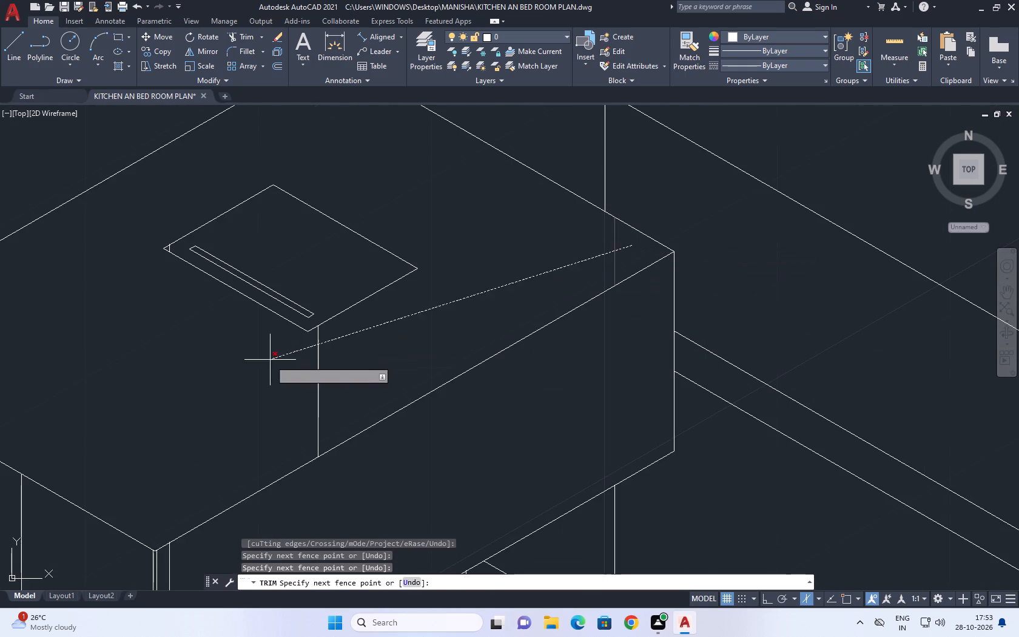
left_click(277, 402)
left_click_drag(591, 189, 599, 187)
left_click(628, 187)
Trim the panel lines crossing the near bedside table's short side face and the leftover piece at its top's outer corner.
scroll(643, 212, "down", 7)
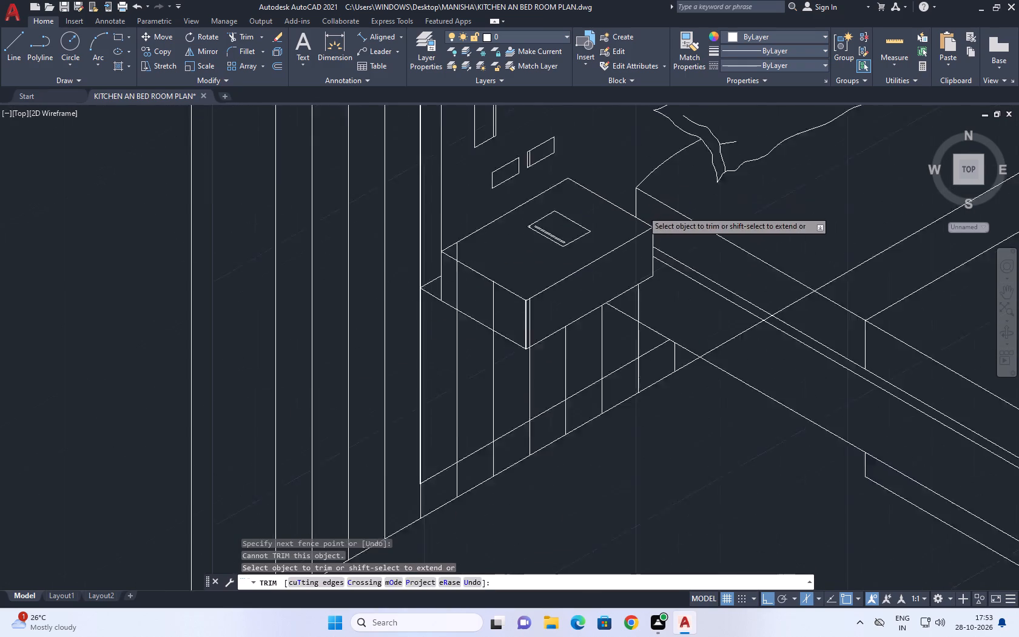
scroll(565, 287, "up", 3)
left_click(618, 272)
left_click(568, 269)
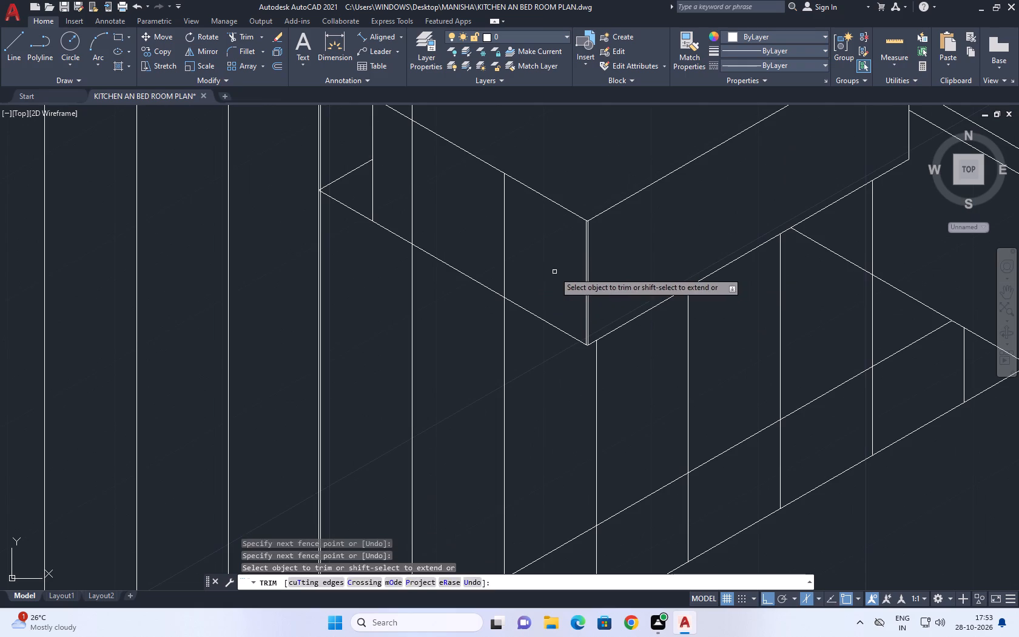
left_click(554, 272)
left_click(452, 198)
middle_click_drag(455, 207, 561, 349)
left_click_drag(570, 328, 561, 323)
left_click(505, 271)
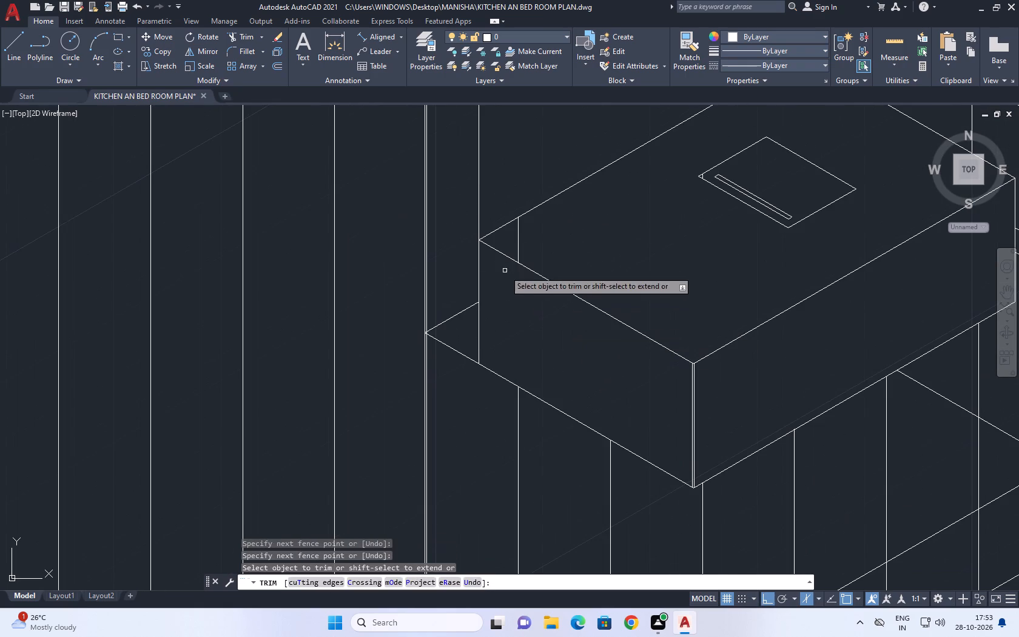
left_click(518, 226)
left_click_drag(518, 233, 518, 238)
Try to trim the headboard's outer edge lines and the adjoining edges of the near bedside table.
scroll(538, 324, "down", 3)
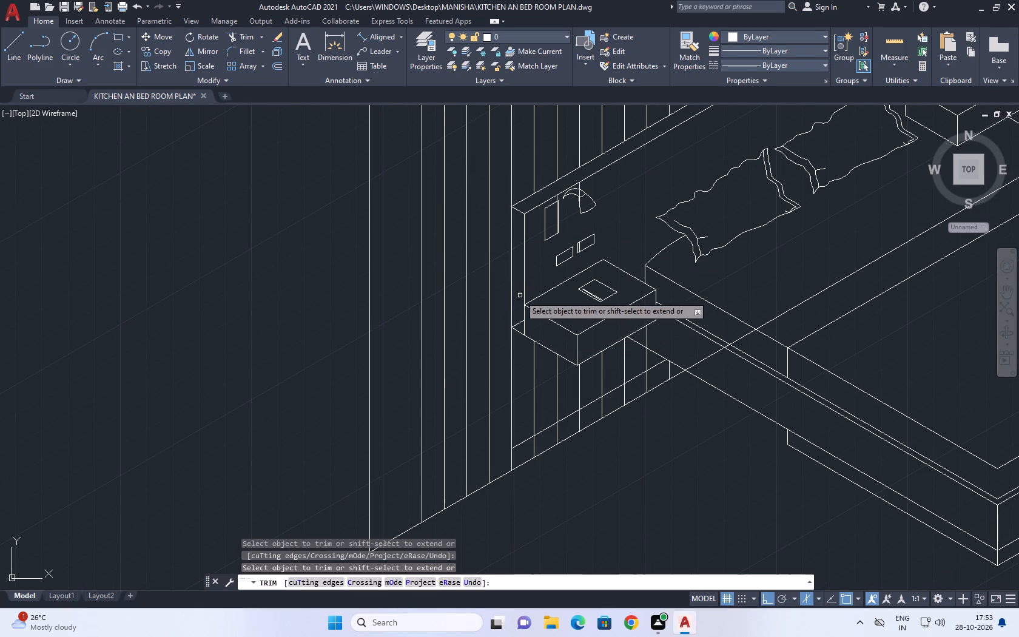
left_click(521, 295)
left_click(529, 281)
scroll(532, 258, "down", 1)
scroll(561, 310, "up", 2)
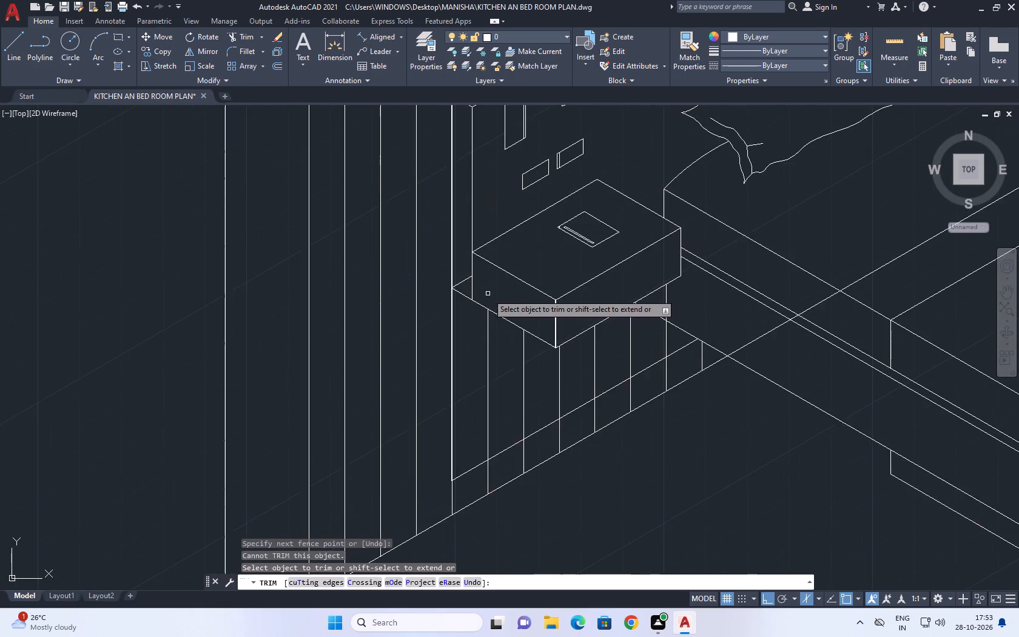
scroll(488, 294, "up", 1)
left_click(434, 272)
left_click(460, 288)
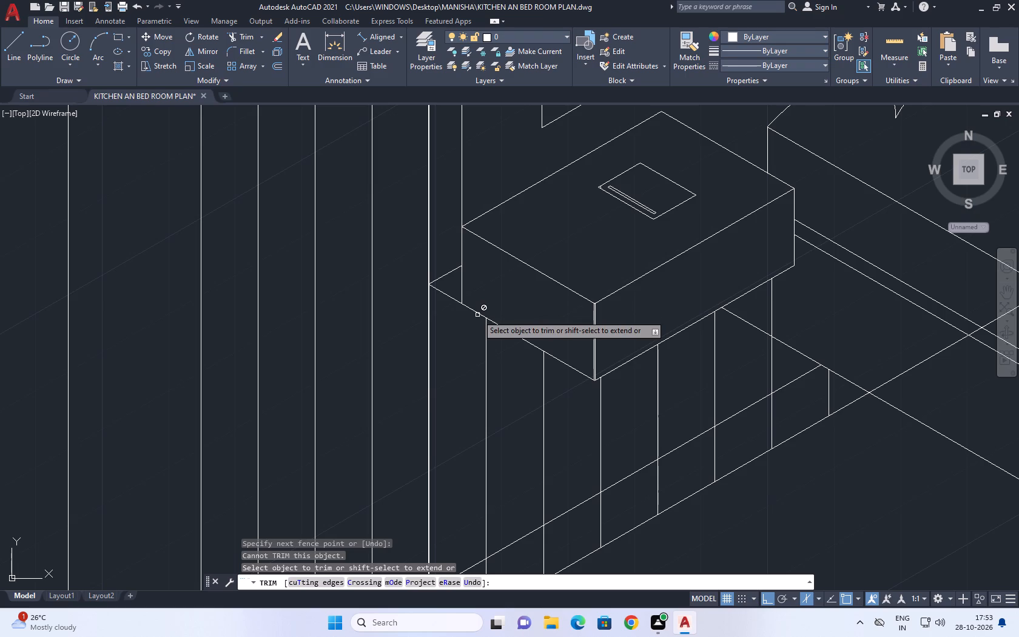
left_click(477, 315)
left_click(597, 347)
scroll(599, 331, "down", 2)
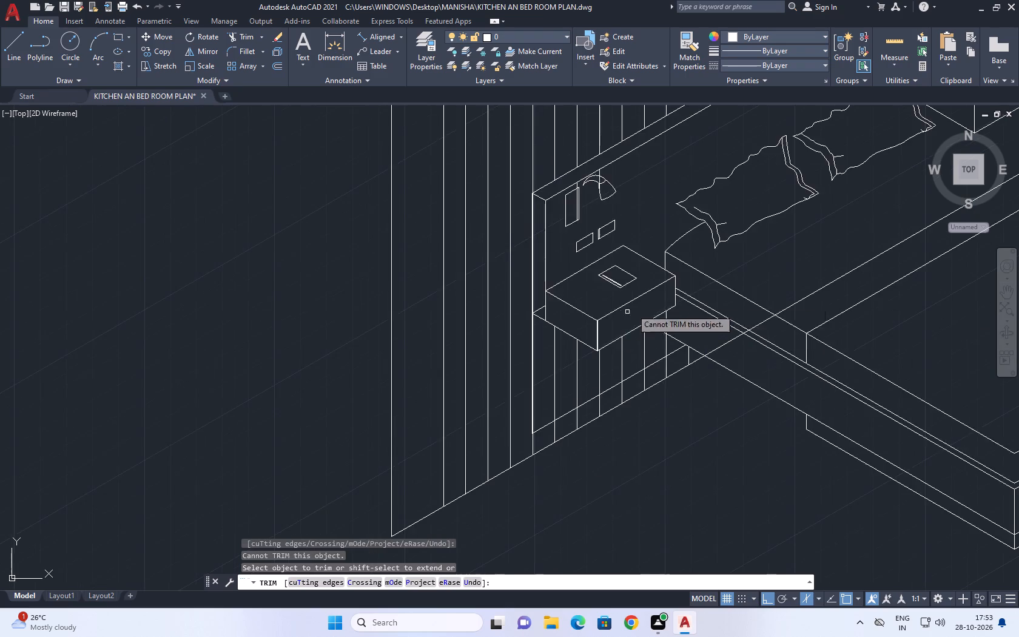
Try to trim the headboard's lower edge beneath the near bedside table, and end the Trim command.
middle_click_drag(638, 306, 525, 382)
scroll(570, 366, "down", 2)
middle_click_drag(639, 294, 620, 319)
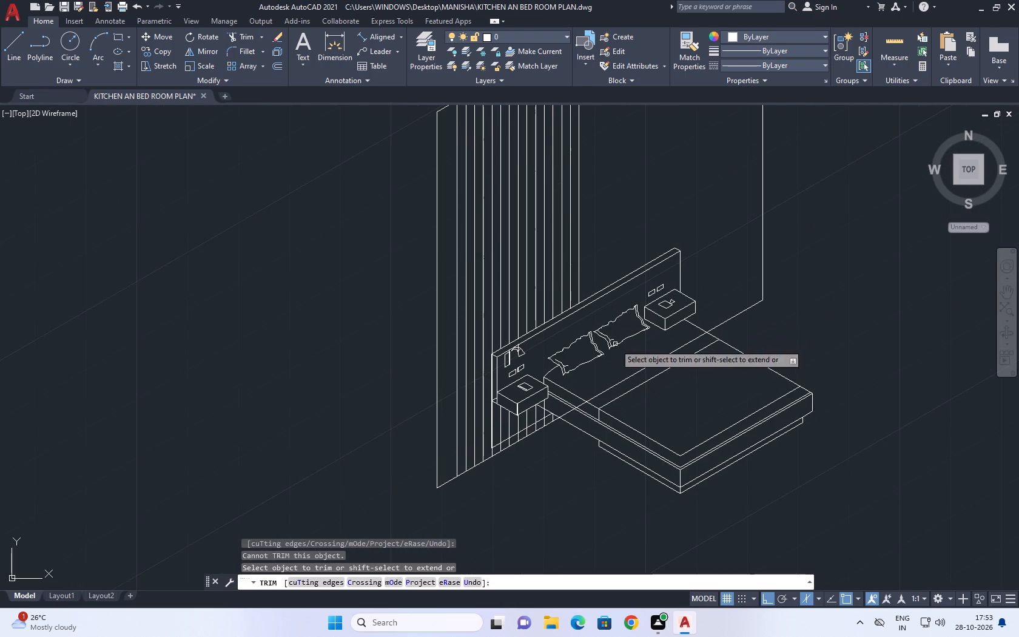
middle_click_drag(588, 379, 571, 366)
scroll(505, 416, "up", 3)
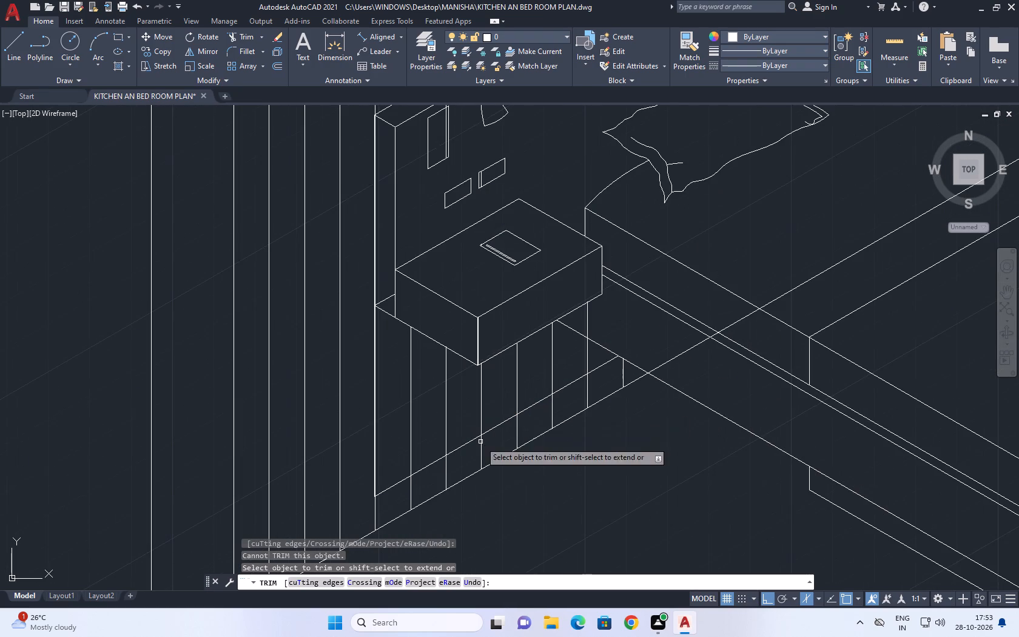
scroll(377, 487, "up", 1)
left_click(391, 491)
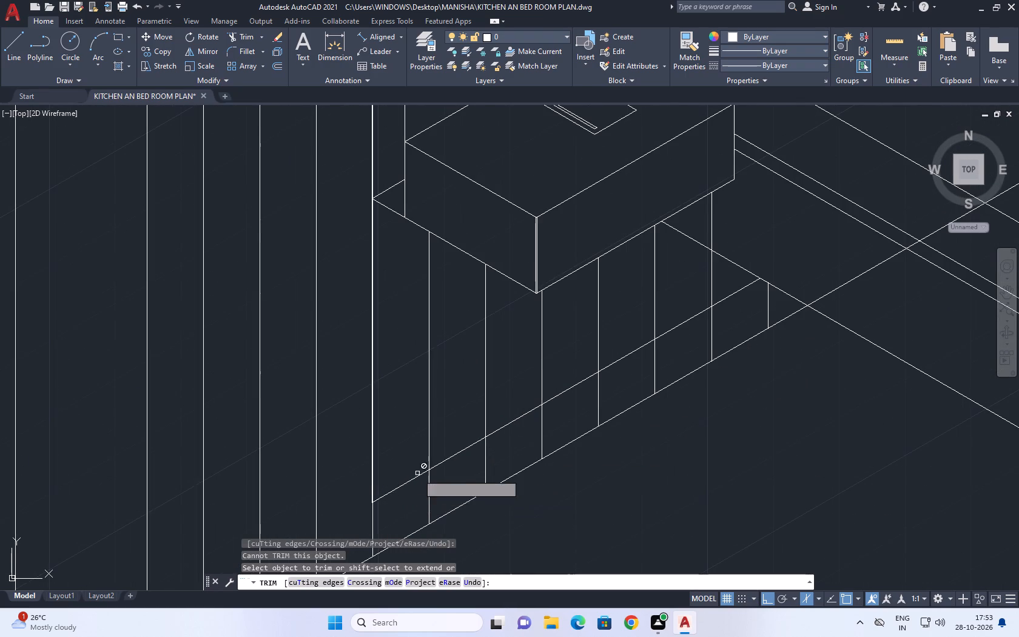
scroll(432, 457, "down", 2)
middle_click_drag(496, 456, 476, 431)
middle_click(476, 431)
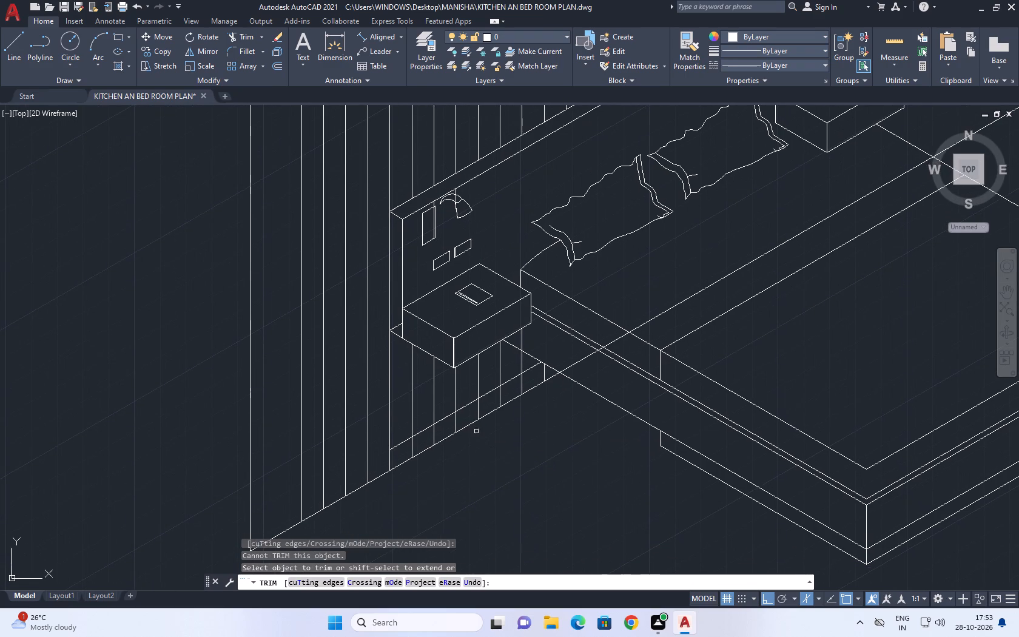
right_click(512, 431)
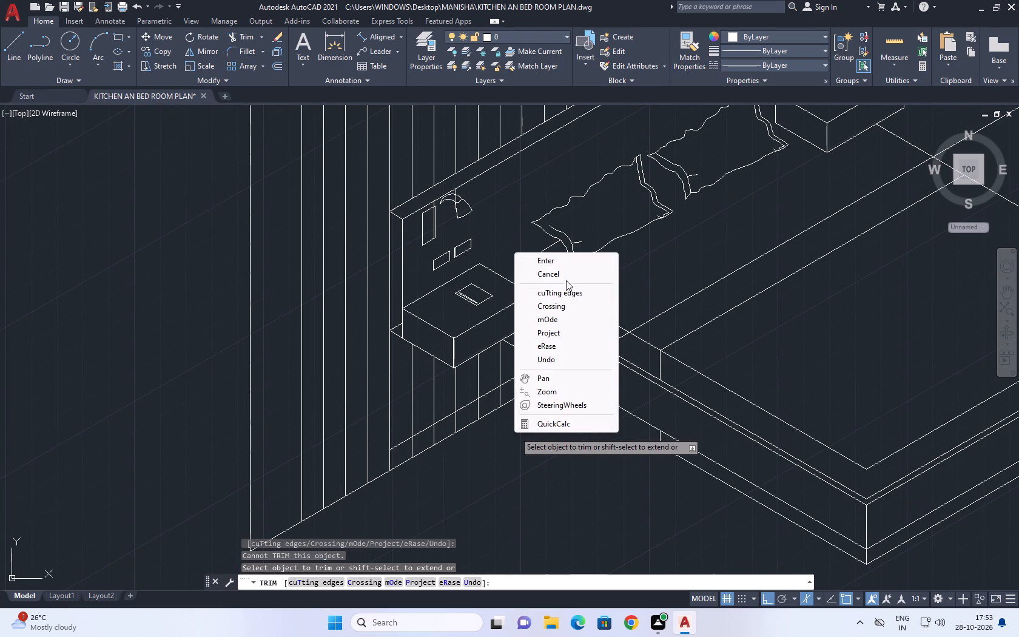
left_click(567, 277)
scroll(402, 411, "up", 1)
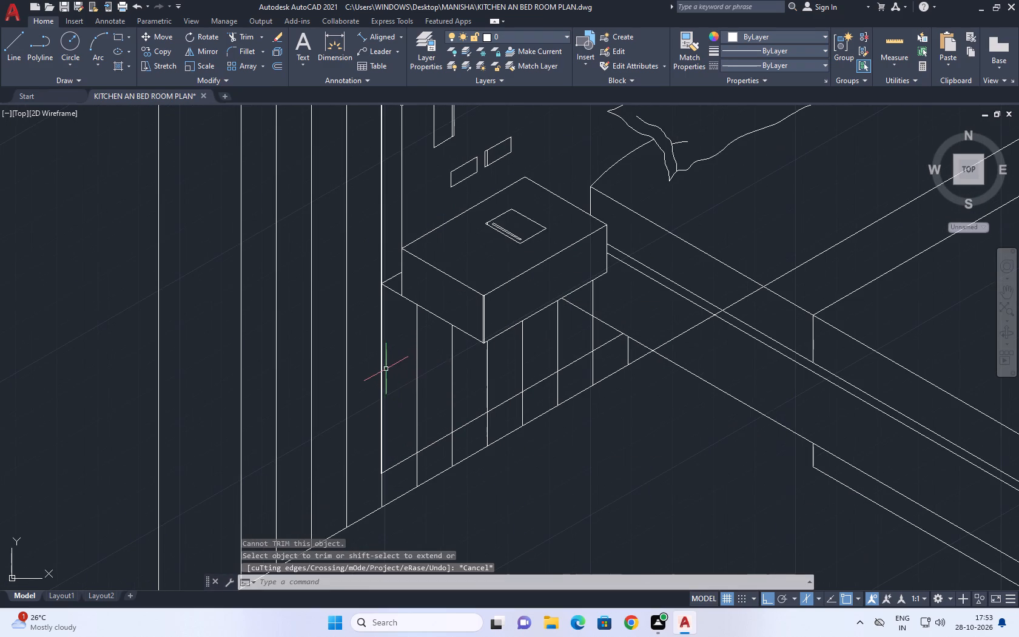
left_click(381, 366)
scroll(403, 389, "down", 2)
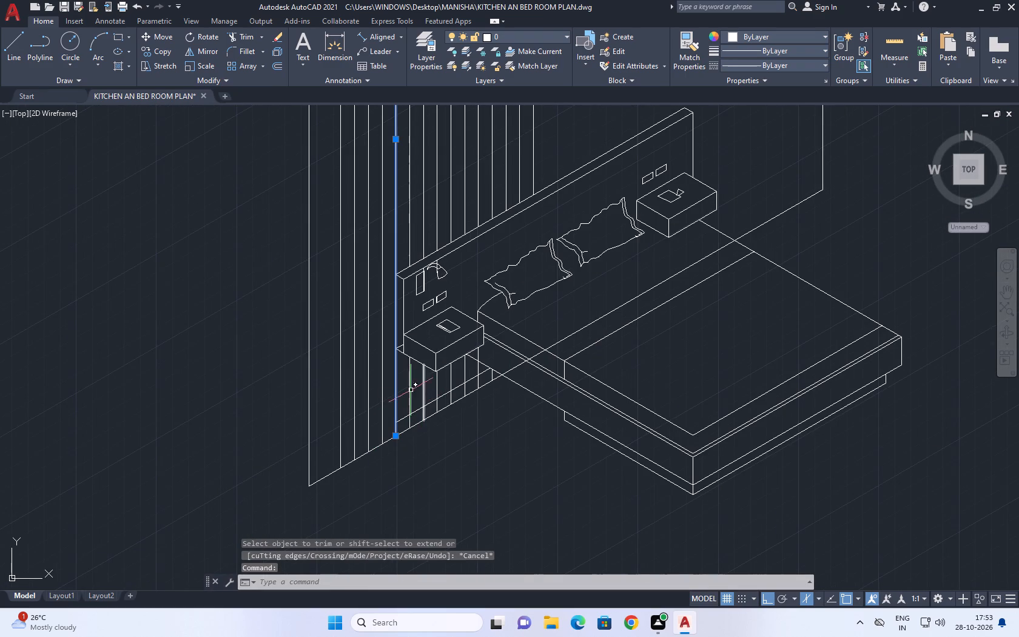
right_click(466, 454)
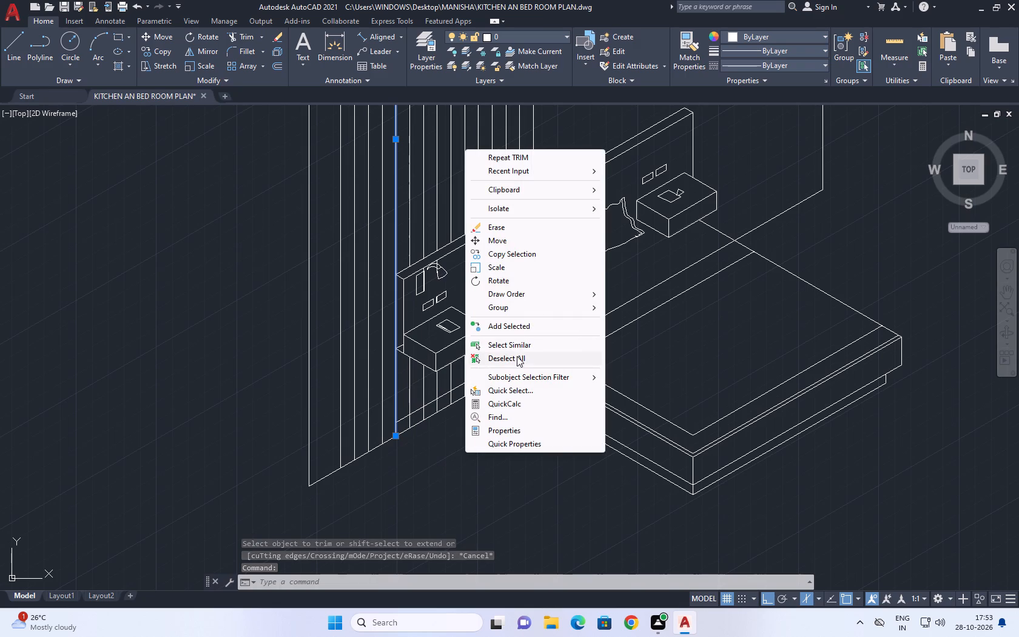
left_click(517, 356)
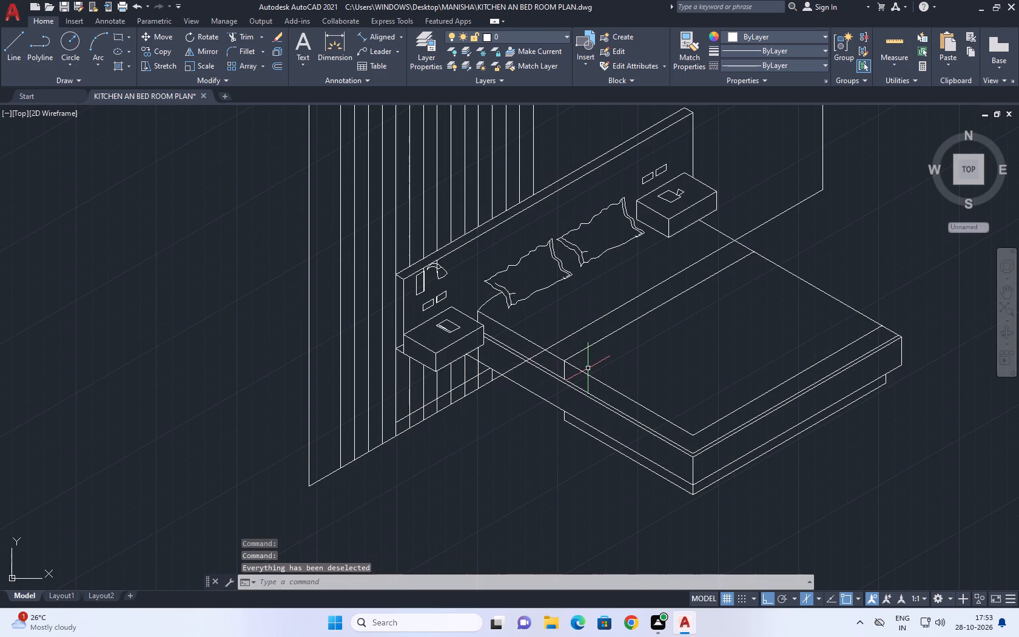
Open the BED block definition for editing.
left_click(587, 368)
left_click(583, 370)
left_click(580, 369)
left_click(580, 369)
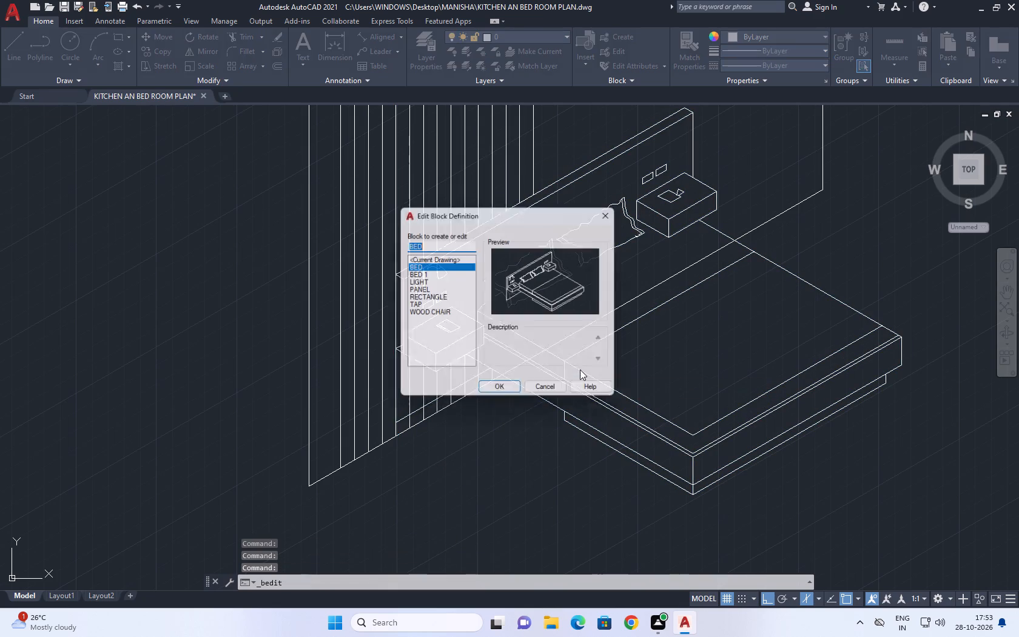
left_click(515, 387)
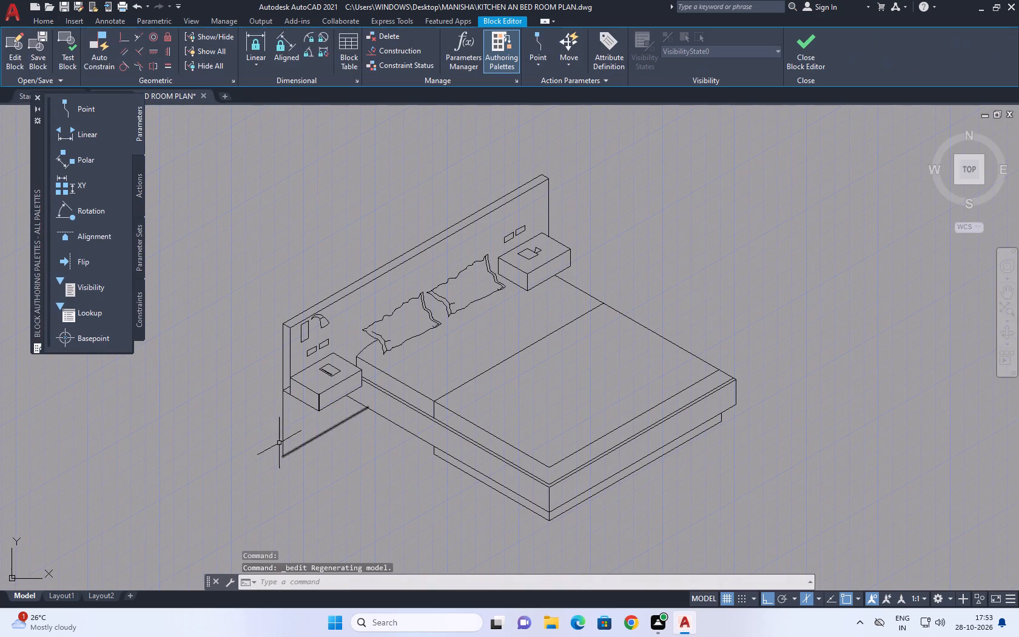
Within the block, erase the headboard's vertical outer edge line running down below the near bedside table.
scroll(303, 418, "up", 3)
middle_click_drag(331, 400, 434, 362)
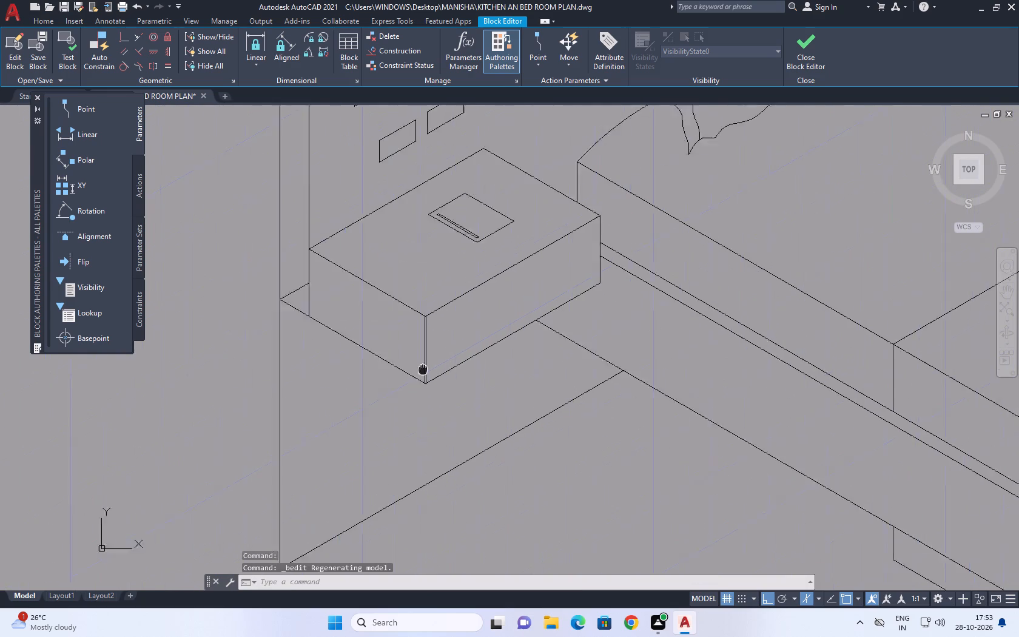
middle_click_drag(434, 362, 545, 286)
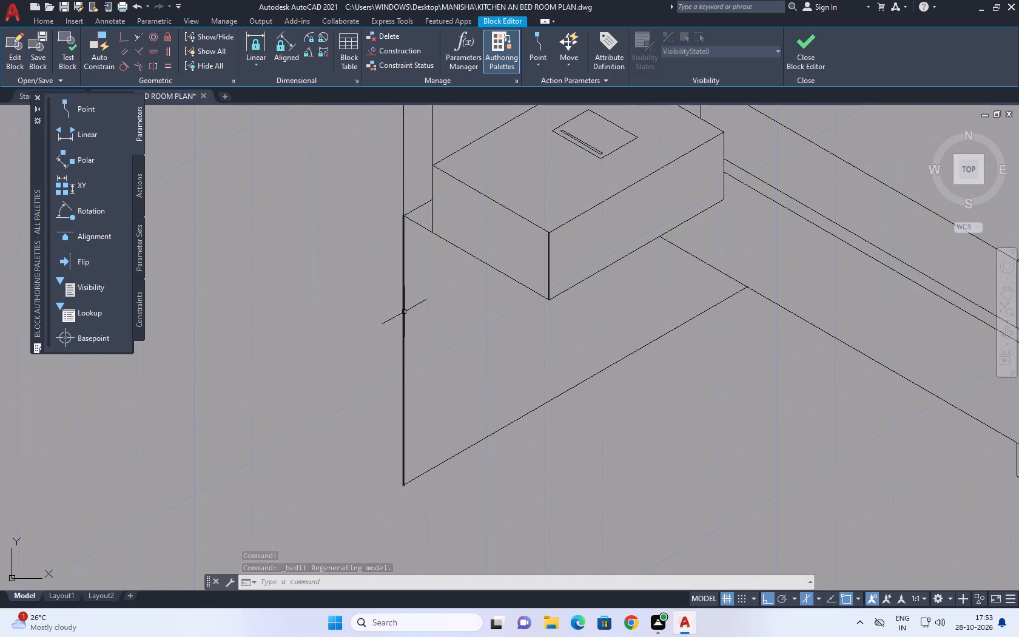
left_click(404, 312)
right_click(438, 349)
left_click(474, 122)
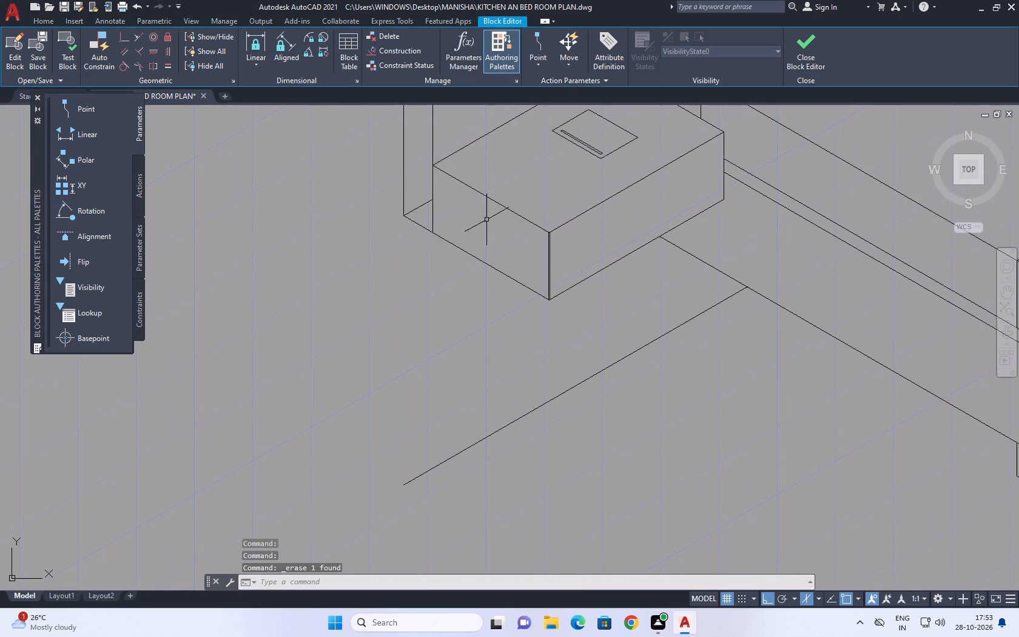
Within the BED block, erase the loose diagonal line on the floor beneath the near bedside table.
scroll(449, 290, "down", 2)
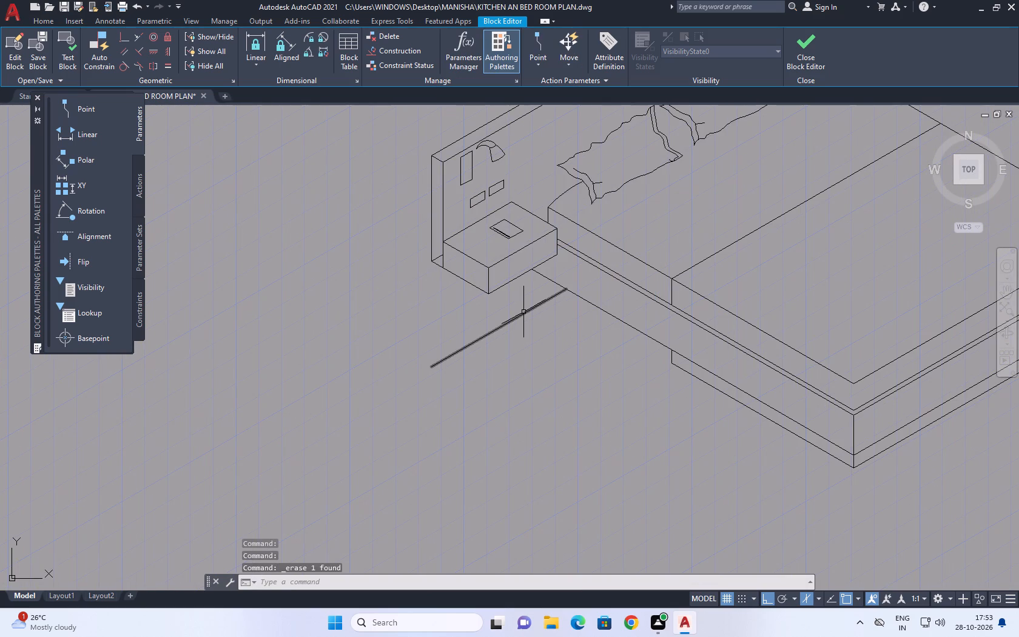
left_click(523, 312)
right_click(503, 322)
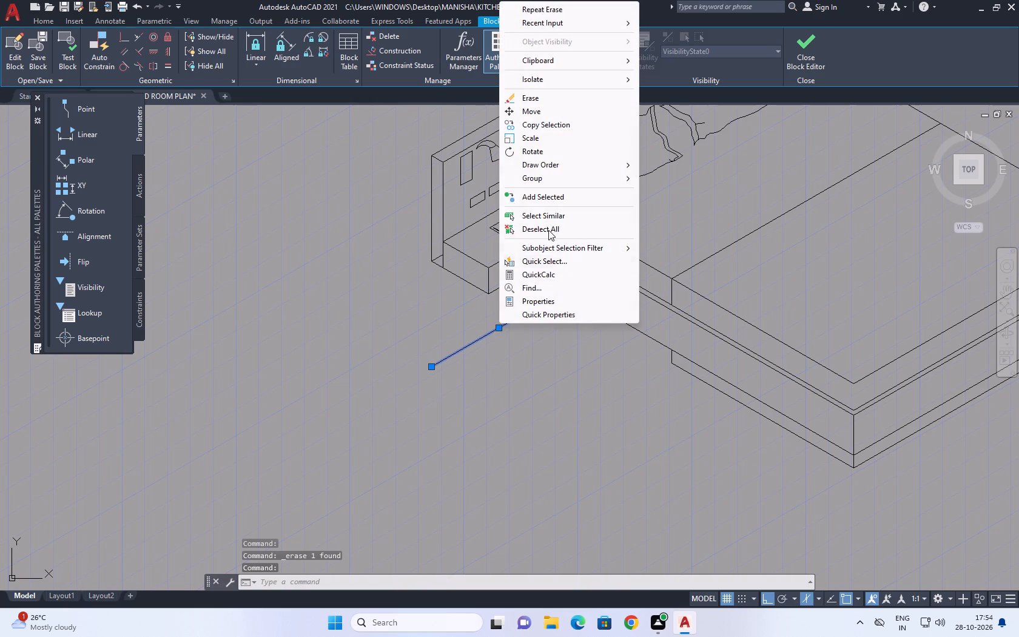
left_click(546, 102)
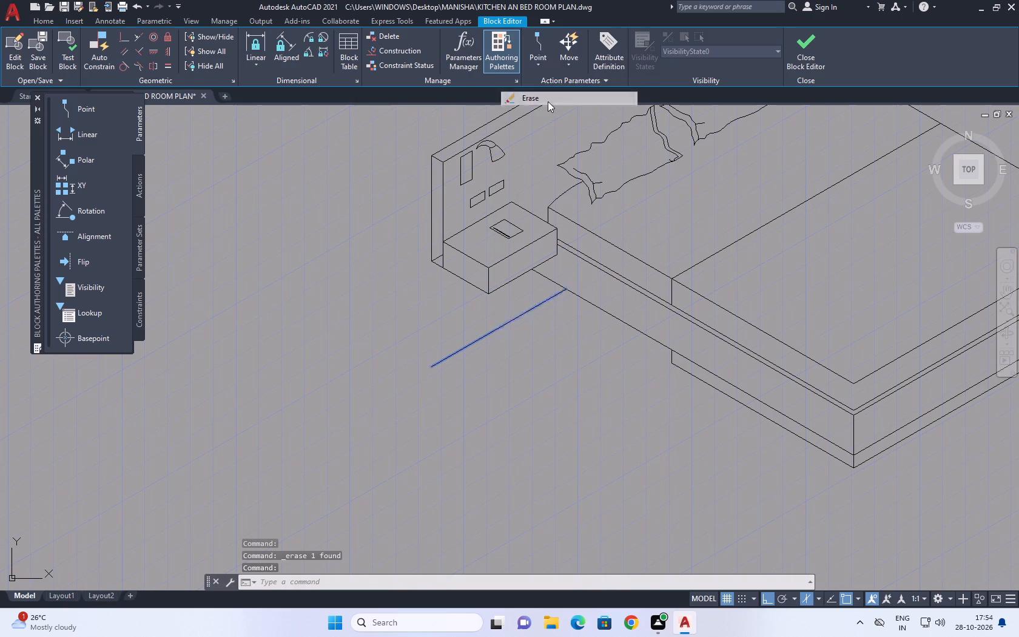
Erase the short diagonal line at the headboard's lower corner beside the near bedside table.
scroll(541, 294, "down", 1)
middle_click_drag(585, 254, 562, 305)
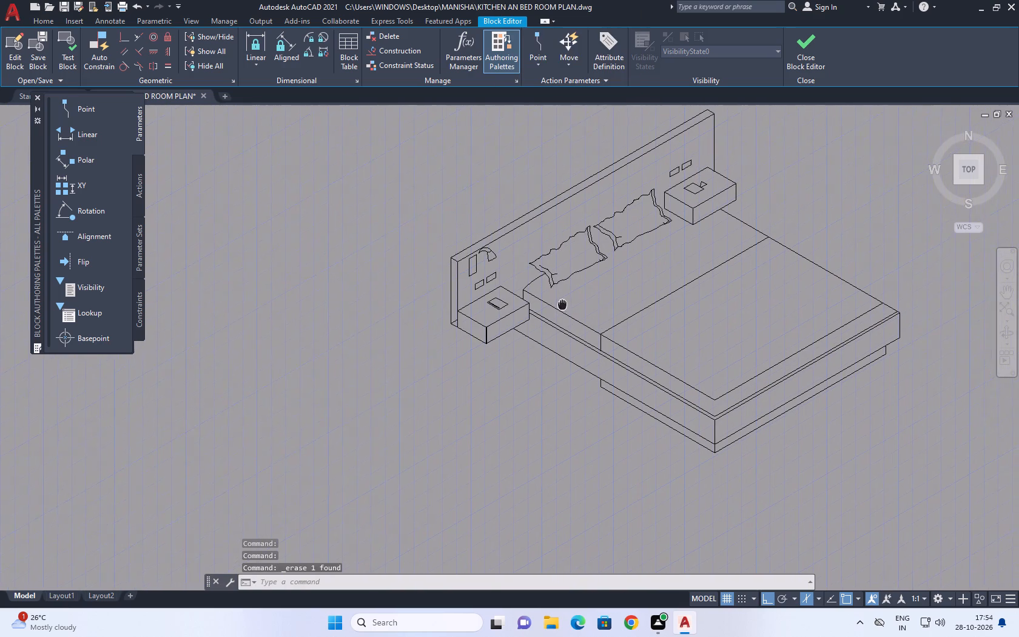
middle_click_drag(562, 305, 533, 318)
scroll(400, 352, "up", 2)
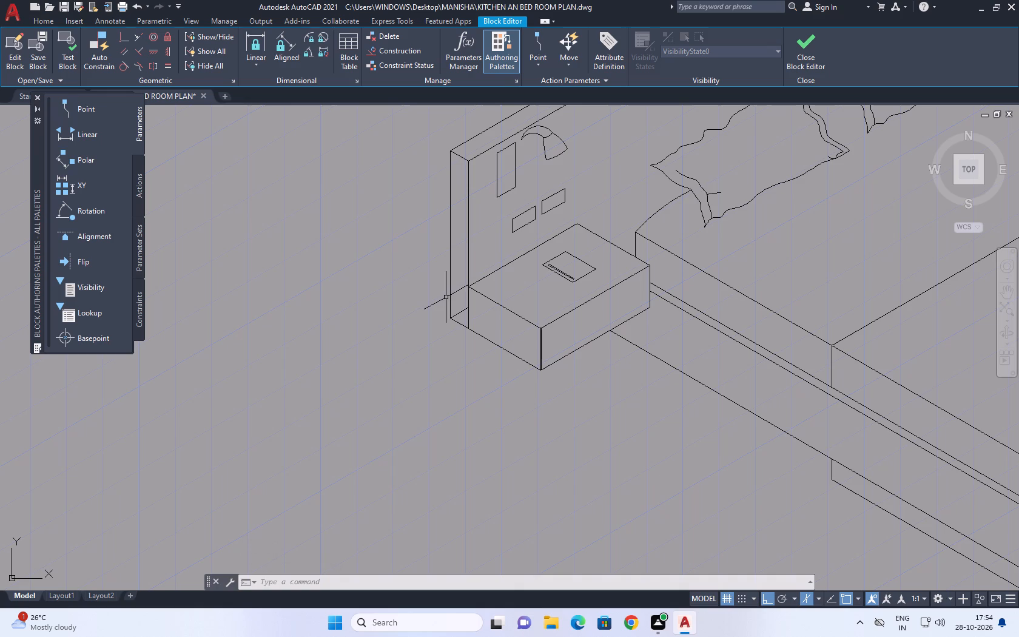
scroll(457, 306, "up", 3)
left_click(465, 342)
left_click(459, 322)
right_click_drag(478, 280, 472, 295)
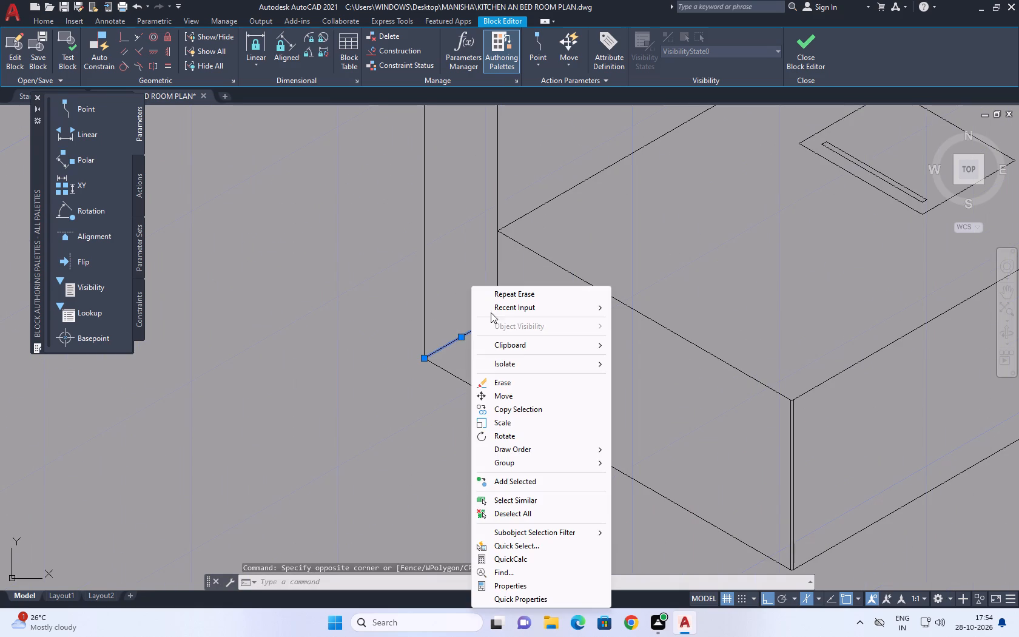
left_click(508, 374)
Close the block definition and save the changes to BED.
scroll(520, 338, "down", 4)
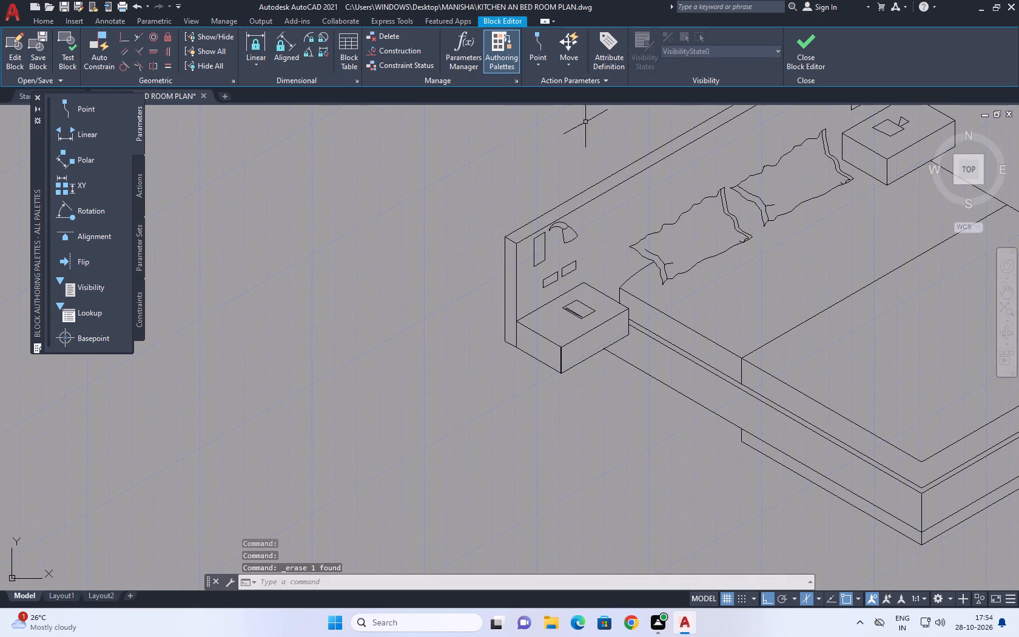
left_click(793, 63)
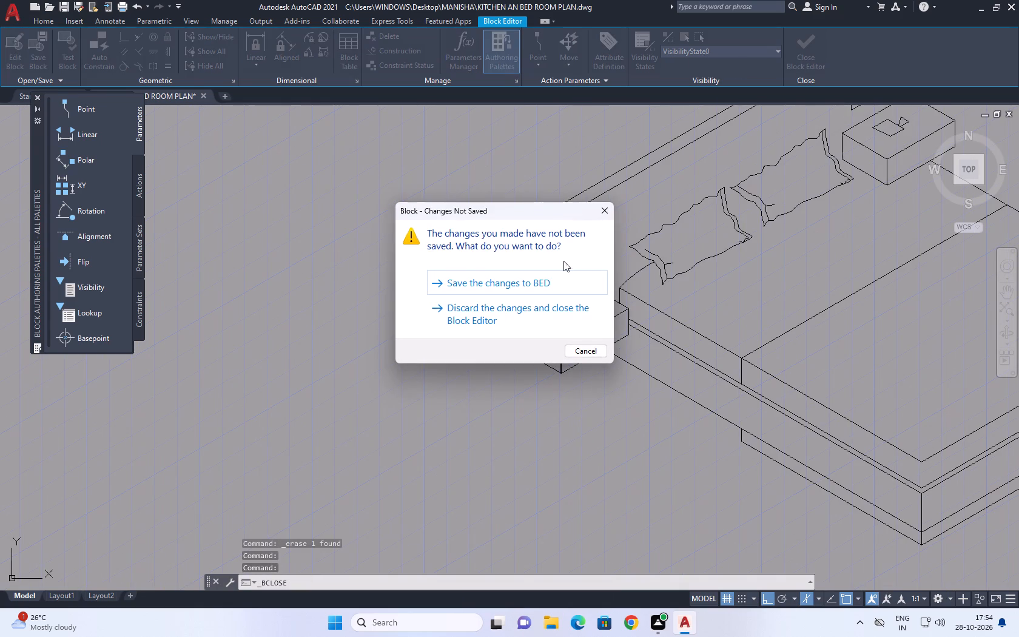
left_click(543, 281)
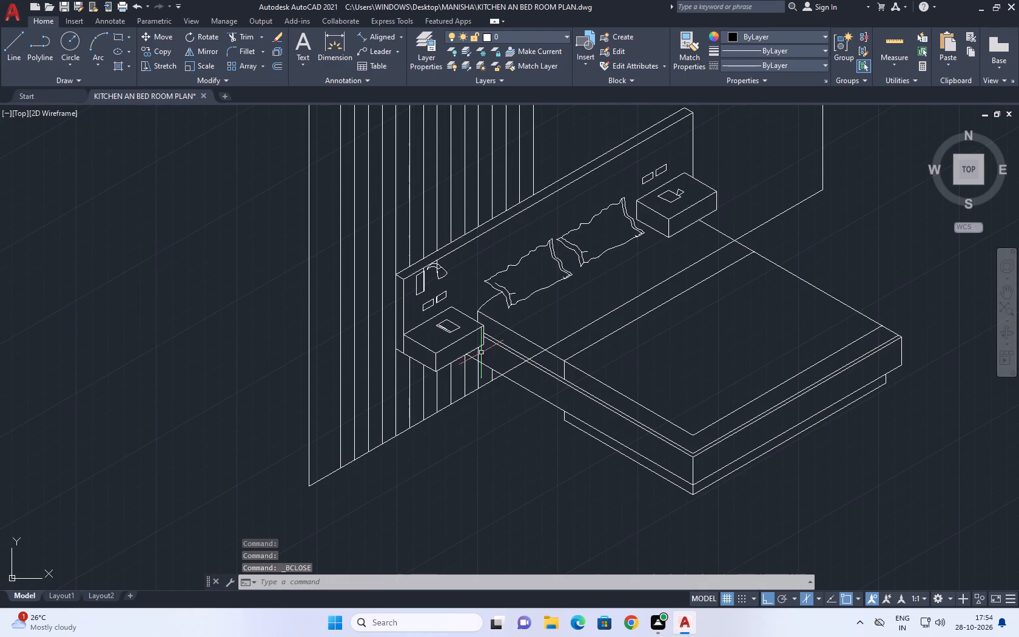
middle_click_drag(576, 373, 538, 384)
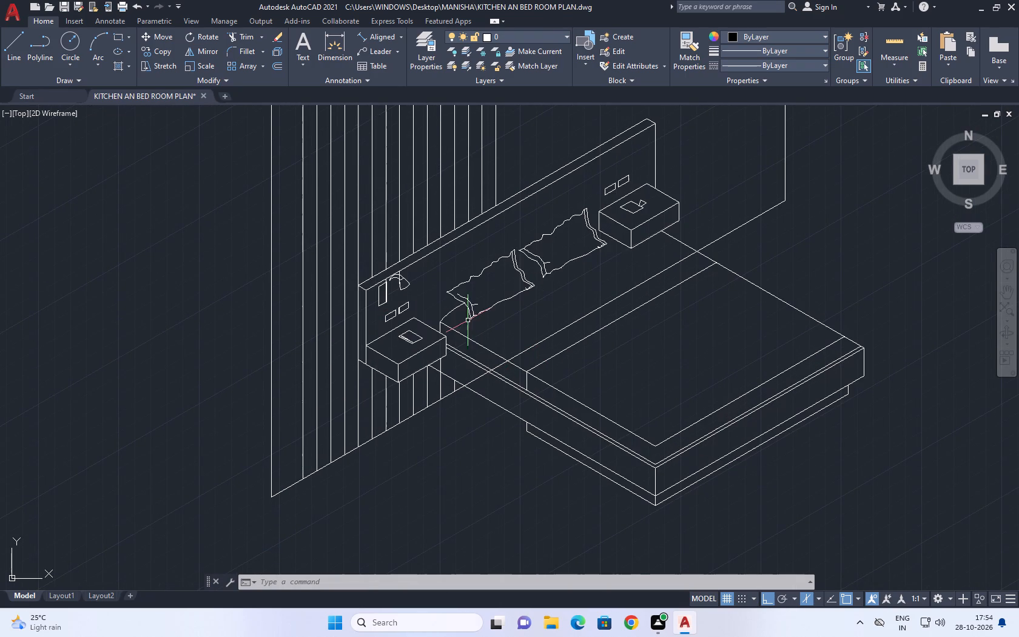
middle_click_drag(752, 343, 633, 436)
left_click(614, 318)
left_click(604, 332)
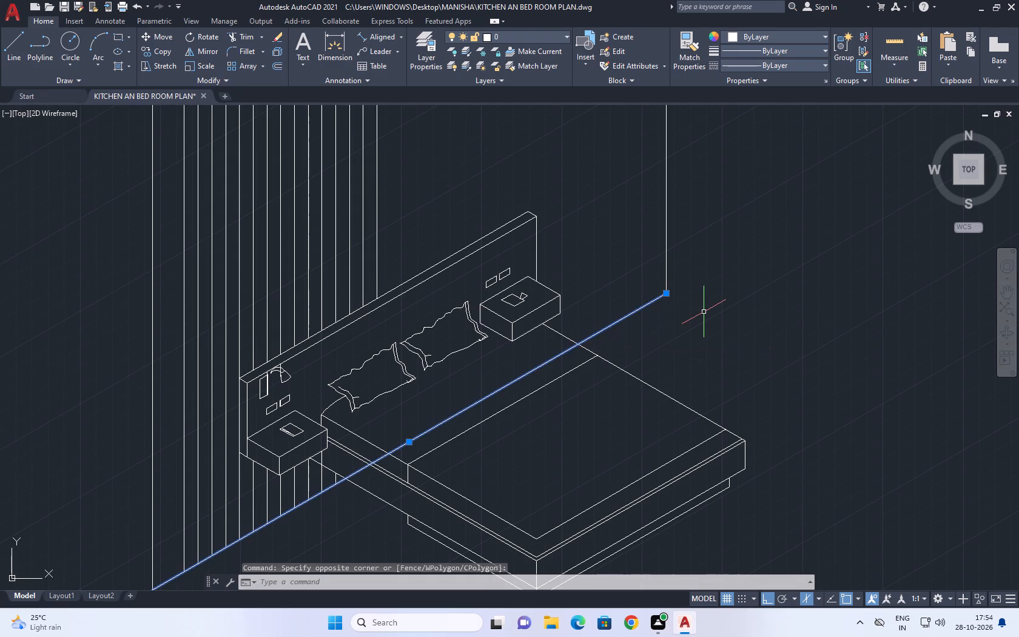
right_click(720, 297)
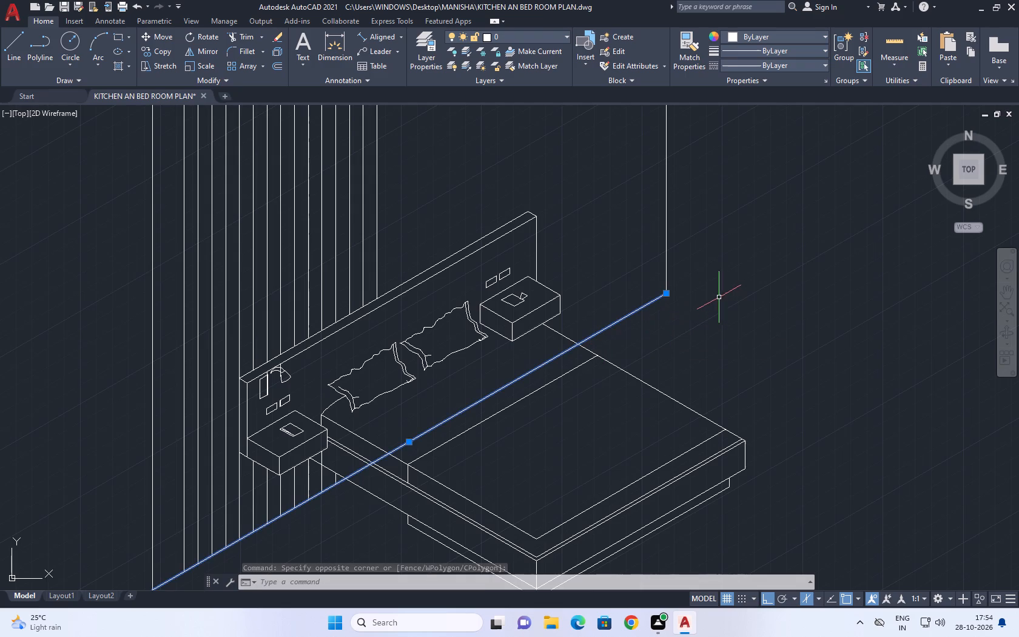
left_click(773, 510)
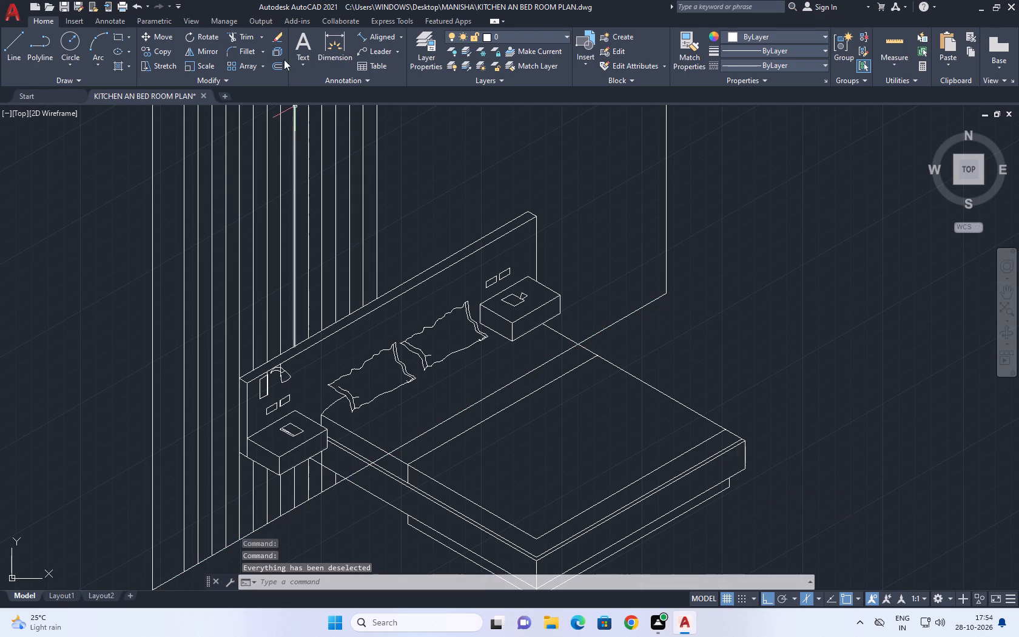
Trim the panelled wall's floor line where it crosses the mattress and bed frame, and end the Trim command.
left_click(241, 38)
left_click(480, 399)
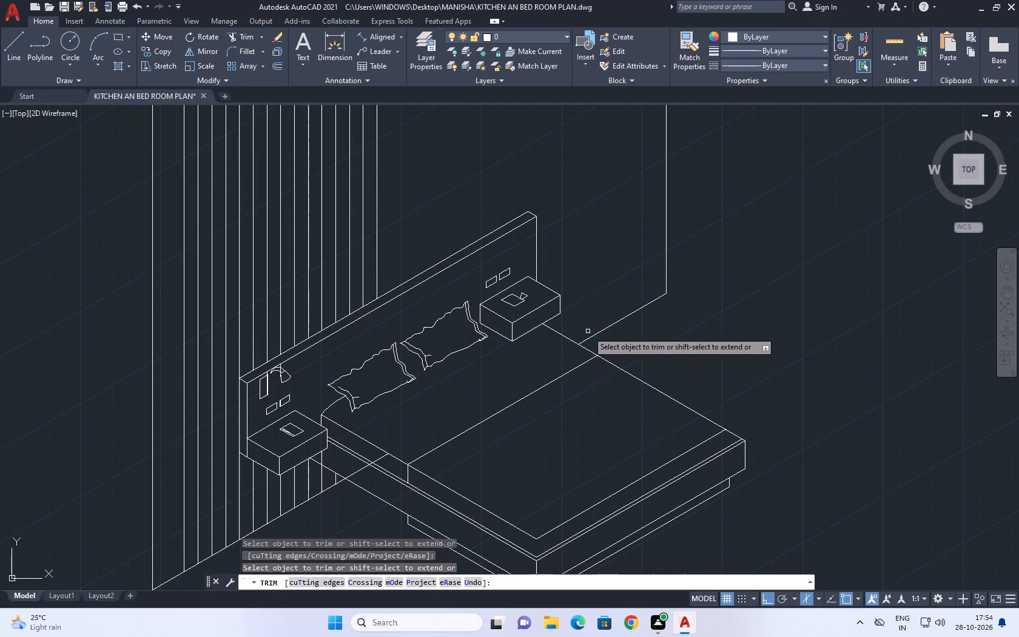
middle_click_drag(350, 463, 489, 402)
scroll(507, 405, "up", 2)
left_click(503, 440)
left_click(456, 396)
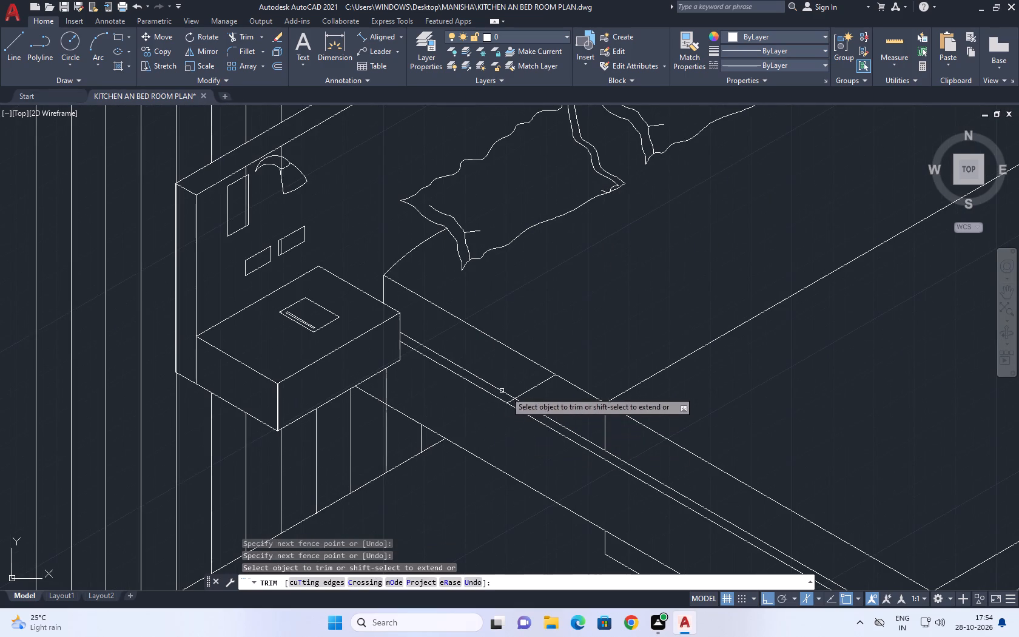
left_click(508, 392)
left_click(533, 416)
left_click(529, 389)
left_click(502, 403)
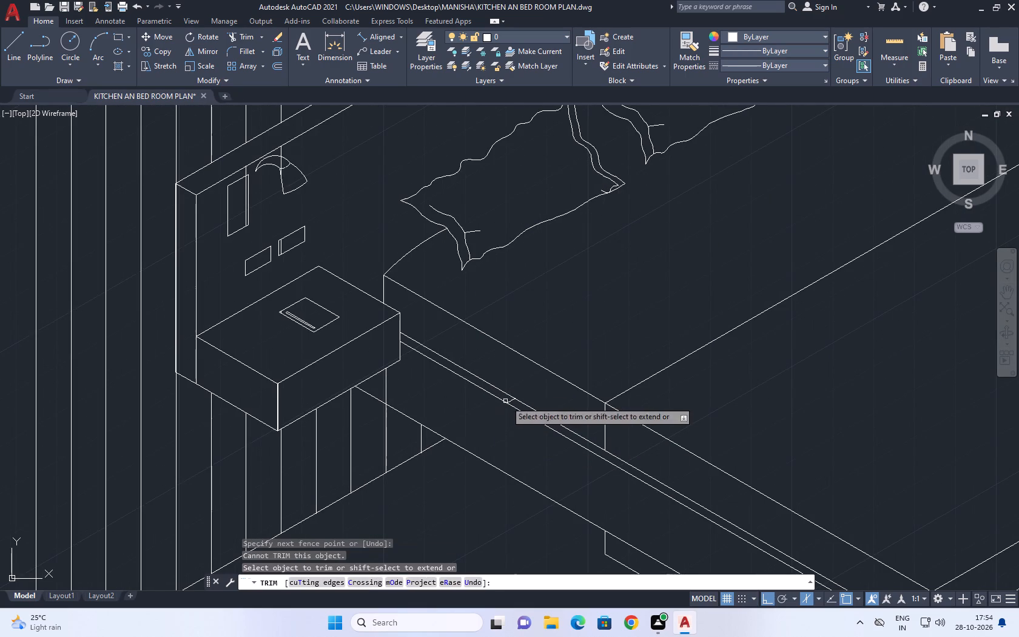
scroll(507, 400, "up", 3)
left_click(531, 408)
left_click(487, 391)
right_click(502, 381)
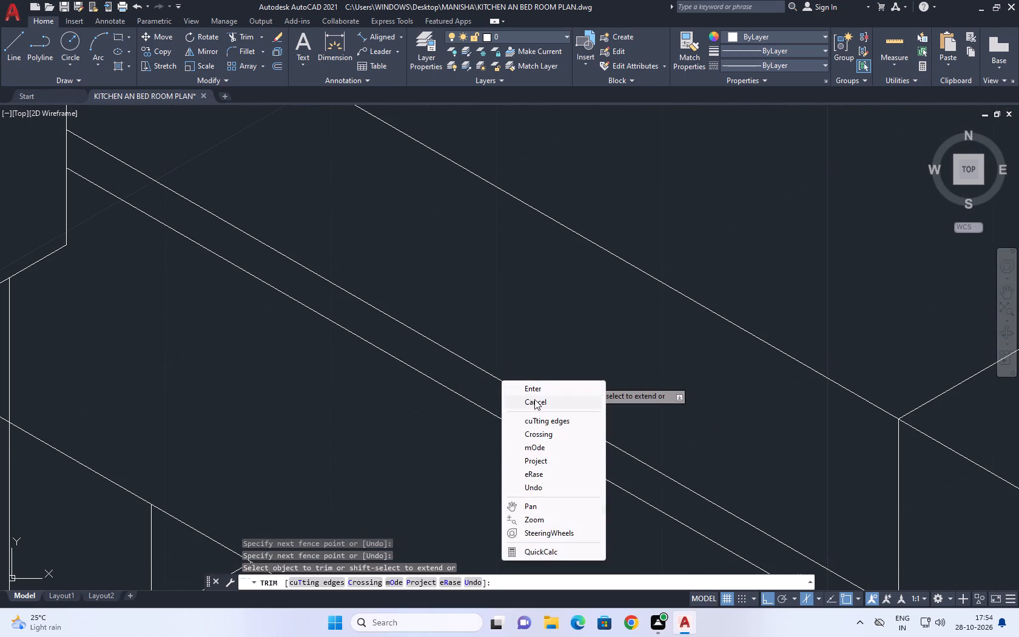
left_click(534, 399)
Examine the overall bedroom view, including the bed, the panelled wall and the adjoining wall.
scroll(444, 340, "down", 6)
middle_click_drag(586, 350, 536, 384)
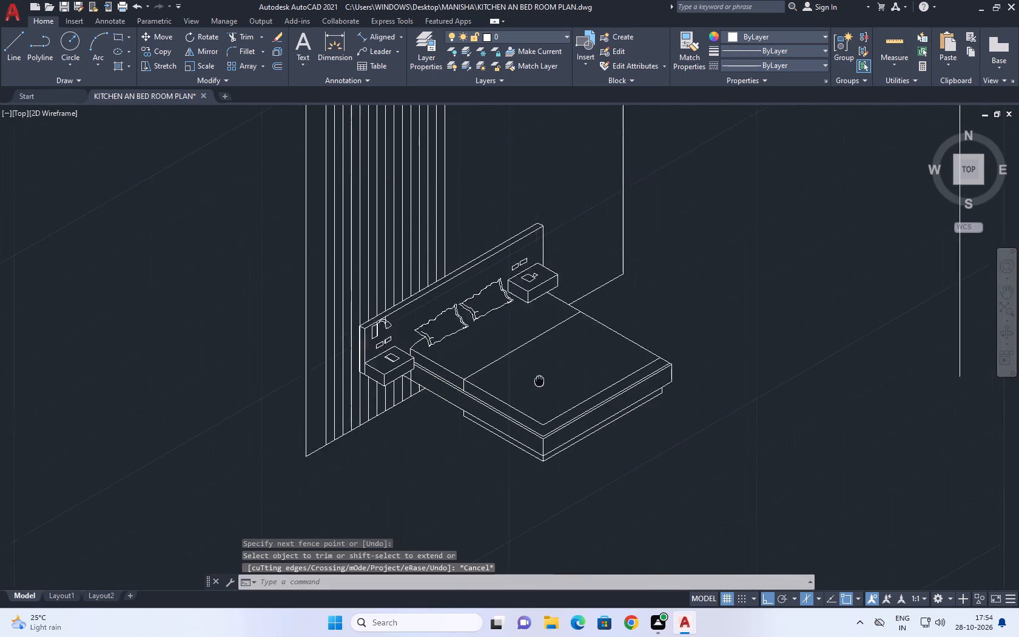
middle_click_drag(536, 384, 528, 400)
scroll(565, 298, "down", 2)
middle_click_drag(574, 294, 497, 381)
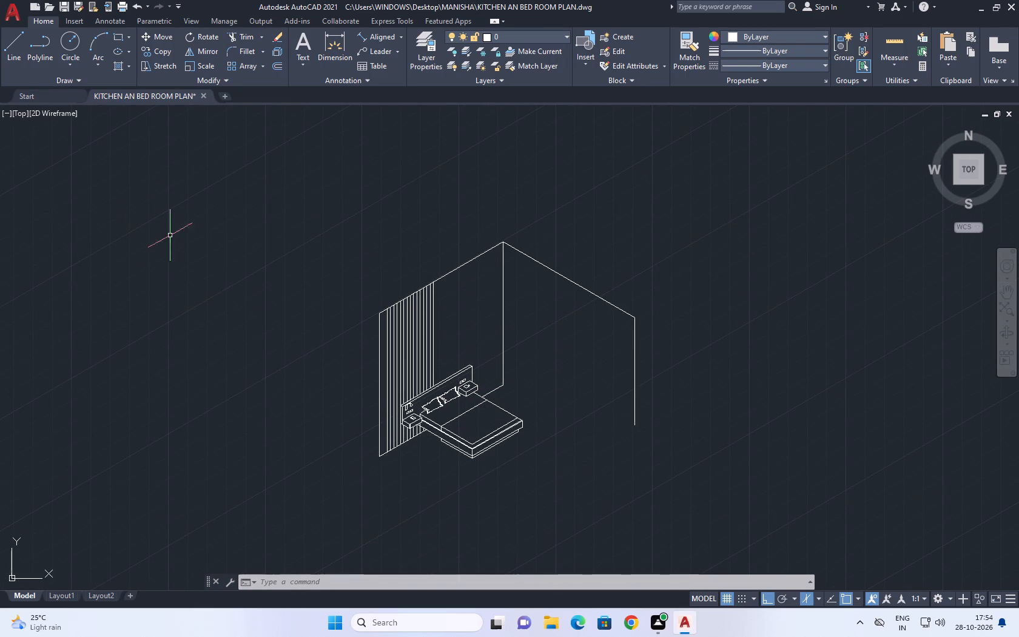
middle_click_drag(588, 369, 580, 354)
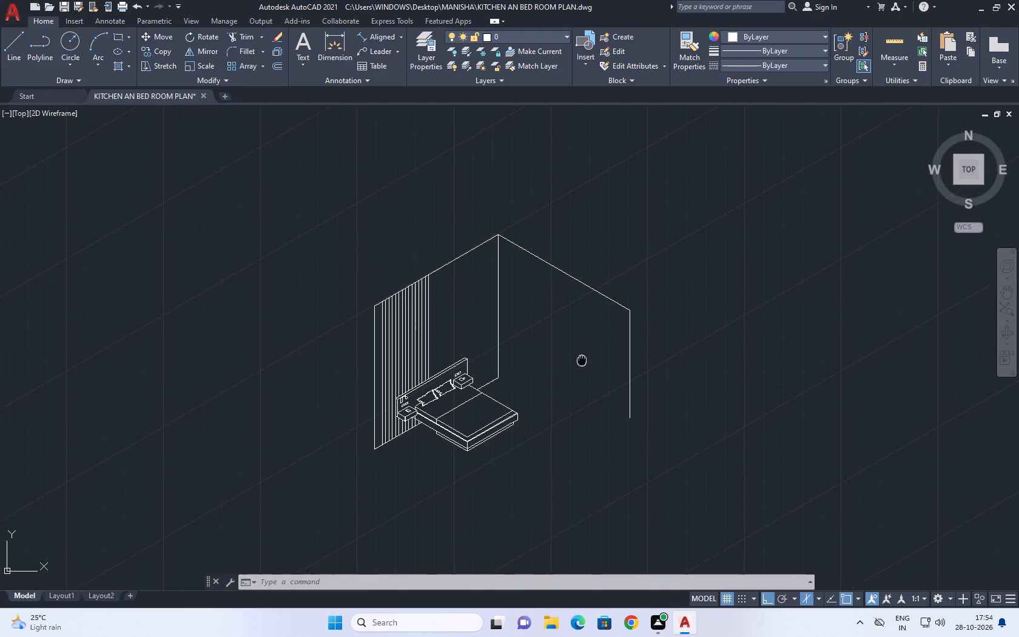
middle_click_drag(580, 354, 571, 326)
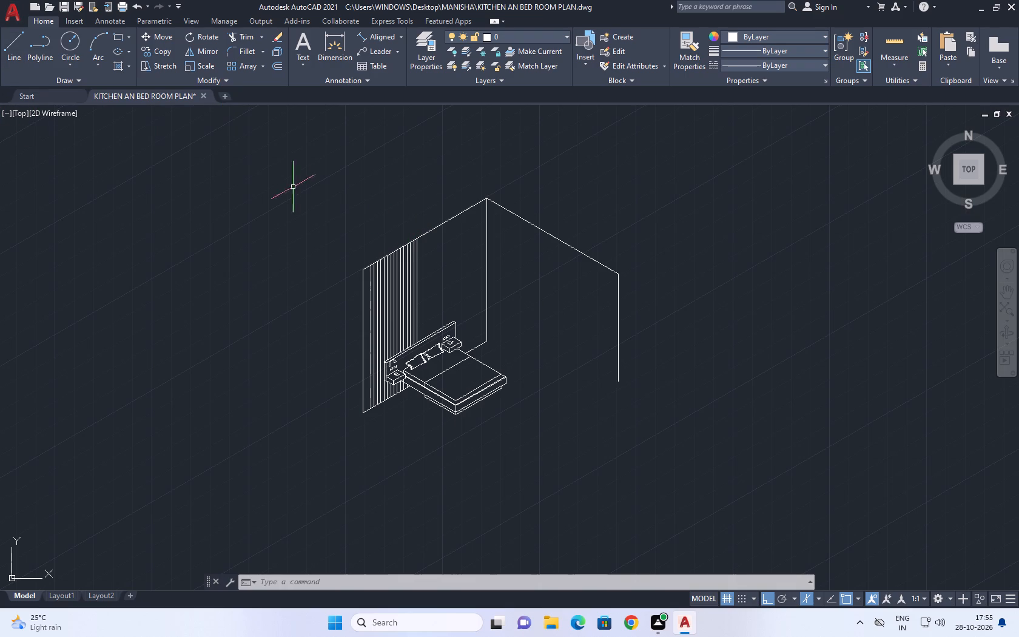
Copy the panelled wall's top edge 30 units straight down, undo that copy, and copy it 10 units down instead.
scroll(446, 229, "up", 3)
left_click_drag(432, 226, 422, 215)
left_click(388, 184)
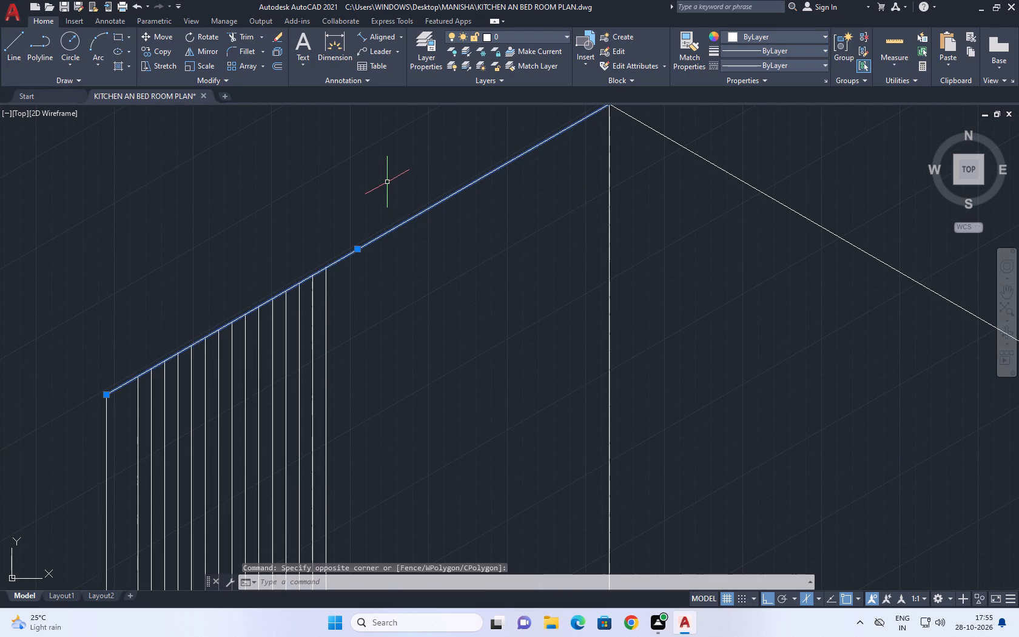
type("CO")
key("space")
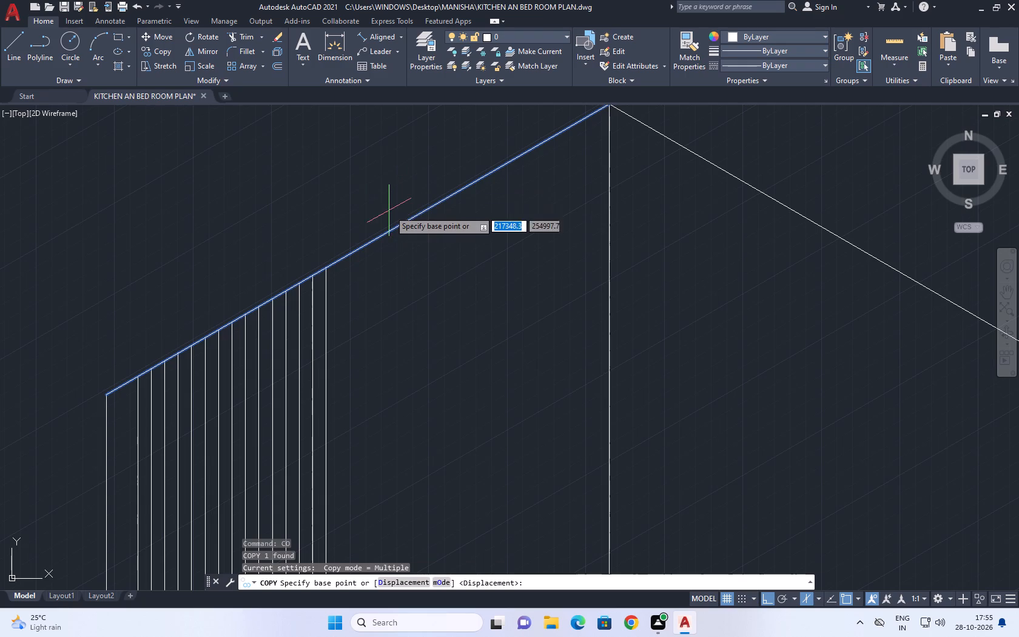
left_click(389, 214)
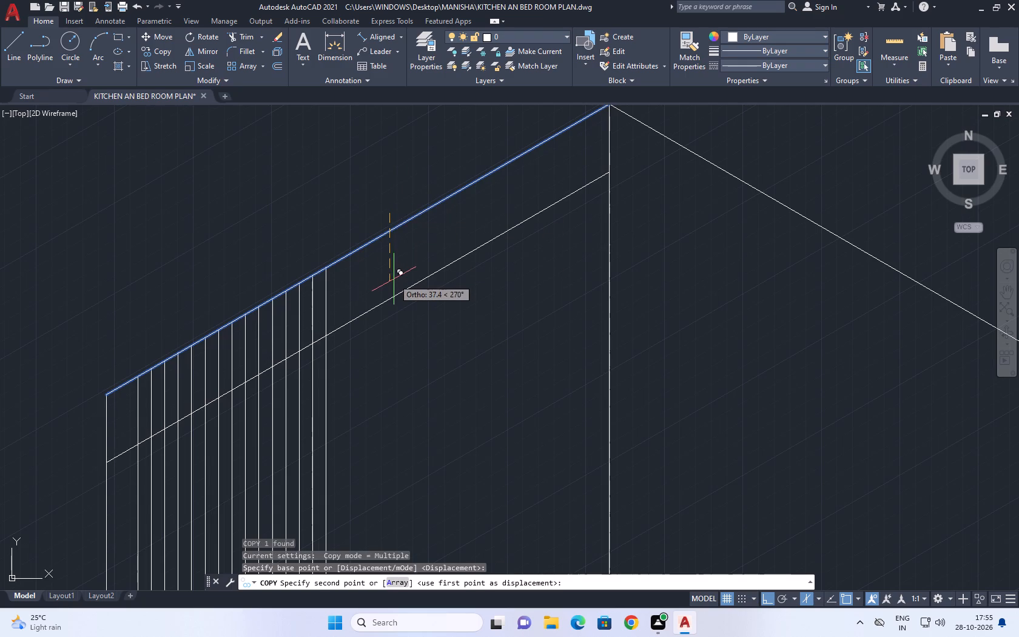
type("30")
key("Return")
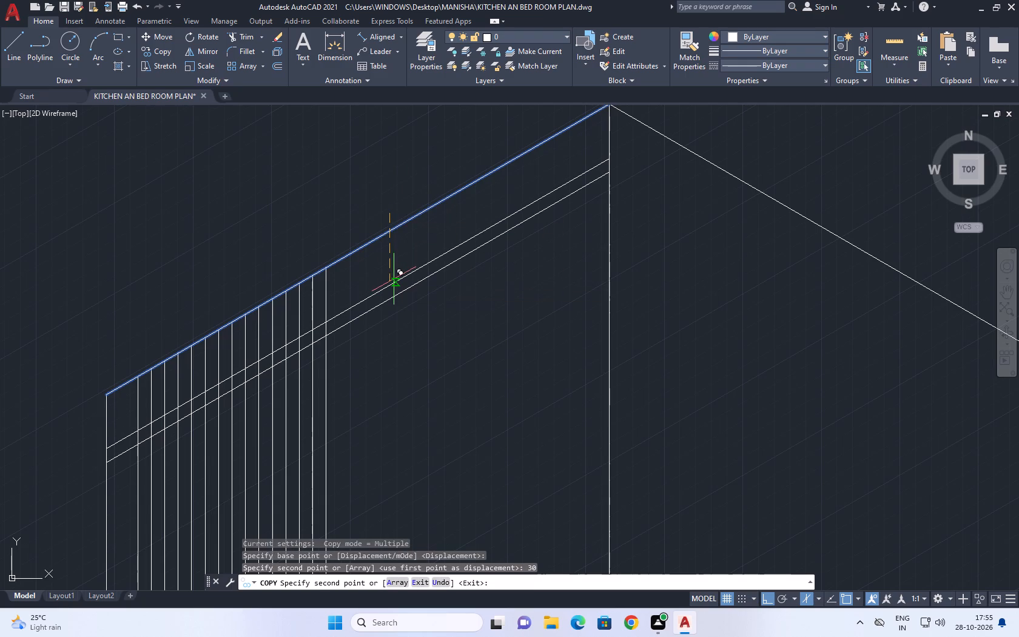
key("ctrl+z")
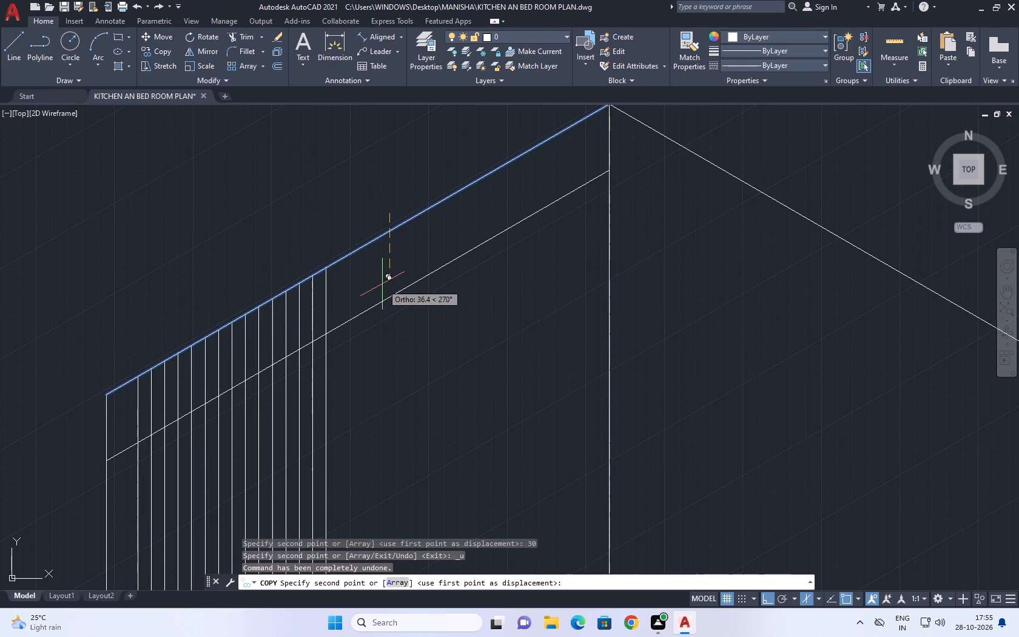
type("10")
key("Return")
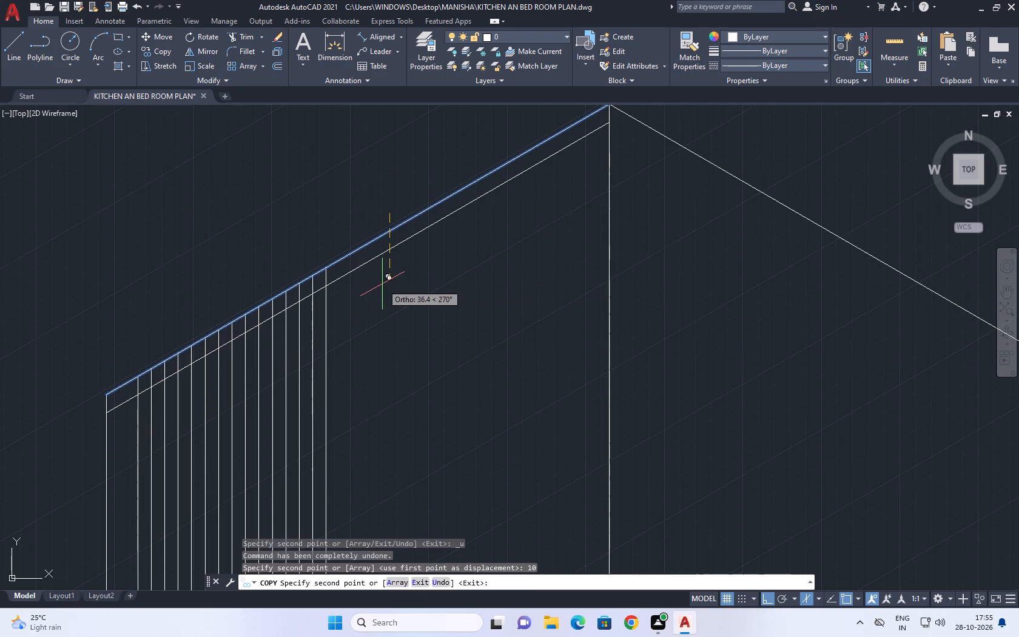
key("space")
Copy the adjoining wall's top edge 10 units straight down.
scroll(294, 259, "down", 1)
left_click(631, 224)
left_click_drag(599, 253, 590, 265)
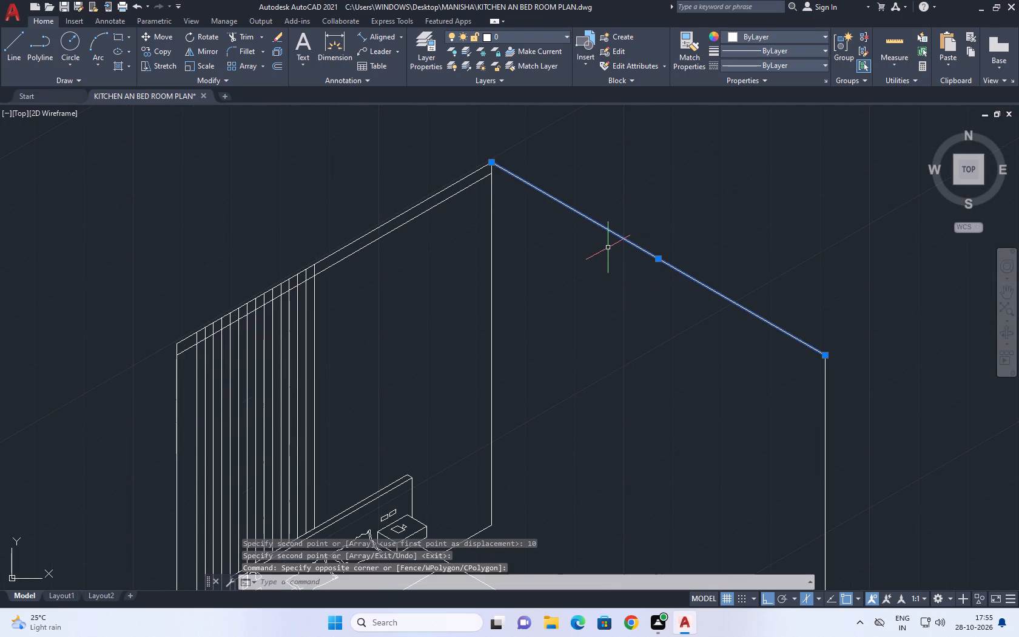
key("c")
key("o")
key("space")
left_click(616, 240)
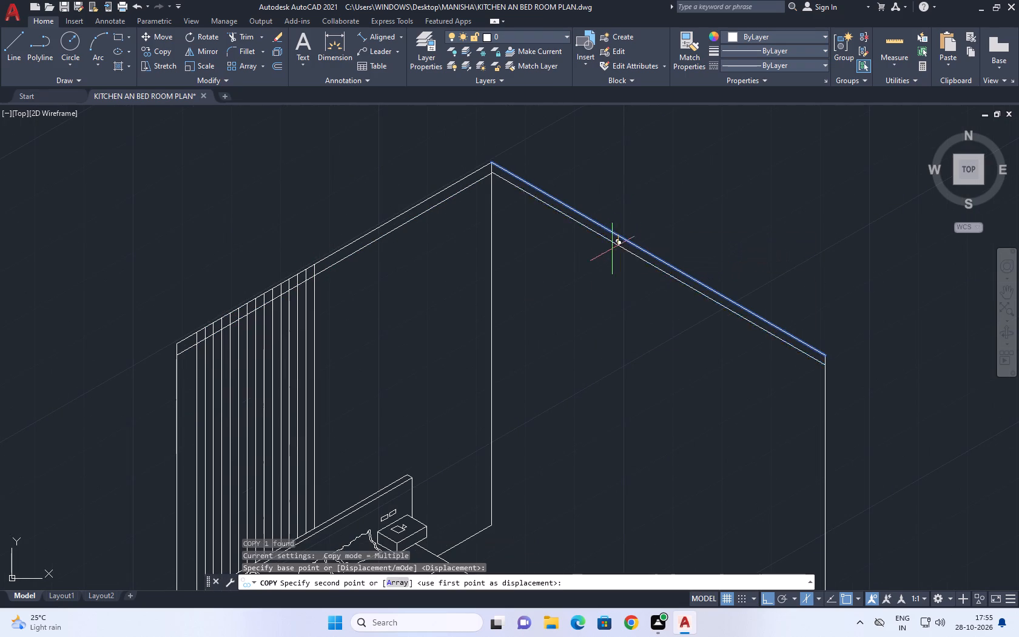
type("10")
key("Return")
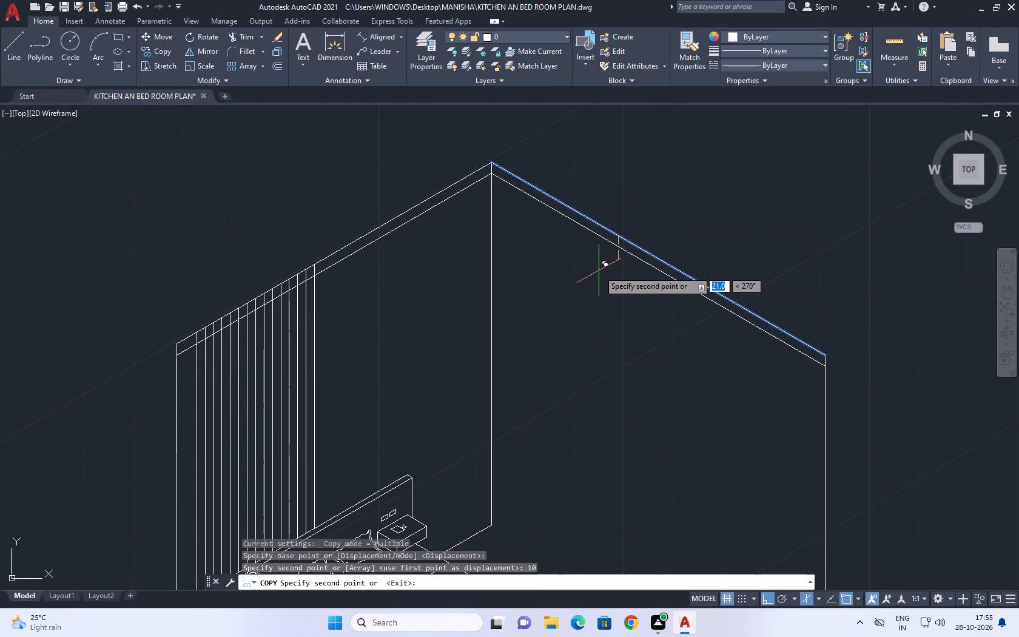
key("space")
Trim the panel lines and the room's vertical corner line where they cross the 10-unit band along the wall tops.
type("TR")
key("space")
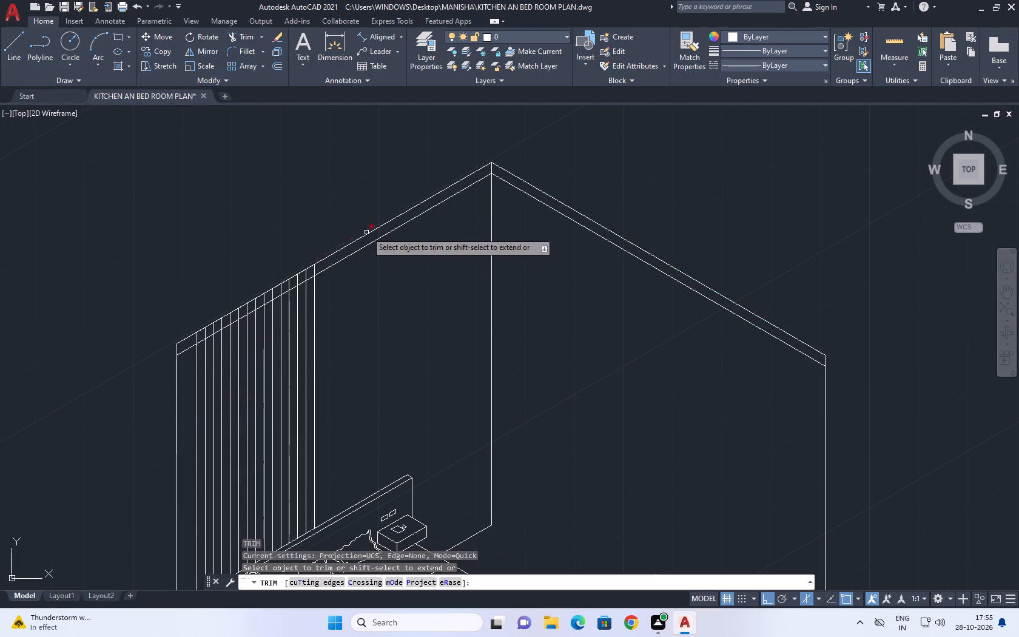
scroll(199, 345, "up", 3)
left_click(159, 328)
middle_click_drag(465, 166, 357, 380)
left_click(571, 240)
scroll(551, 275, "down", 5)
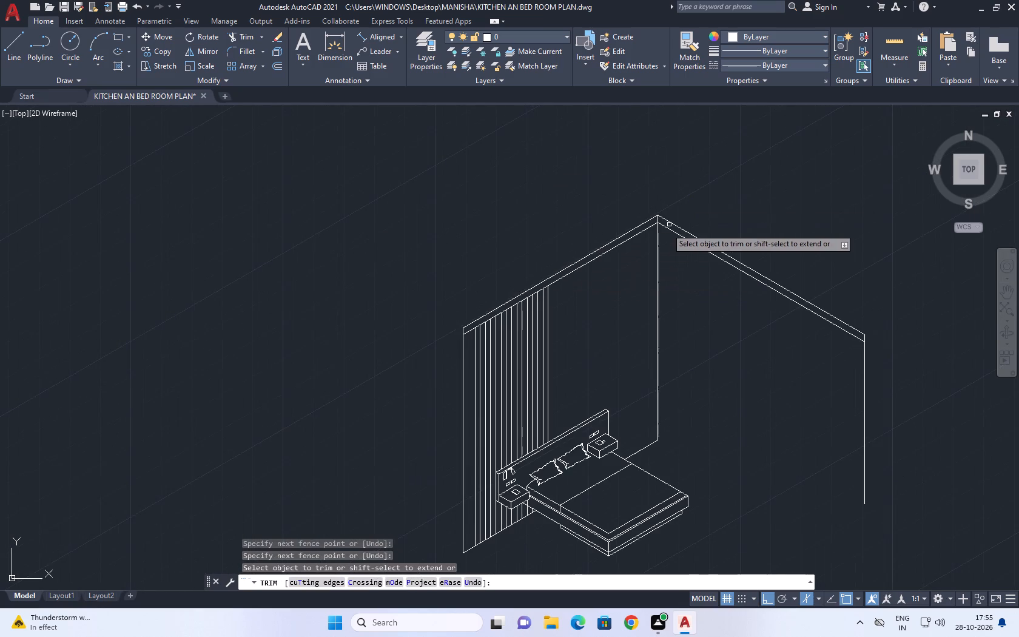
scroll(662, 238, "up", 4)
left_click(646, 186)
scroll(620, 204, "down", 5)
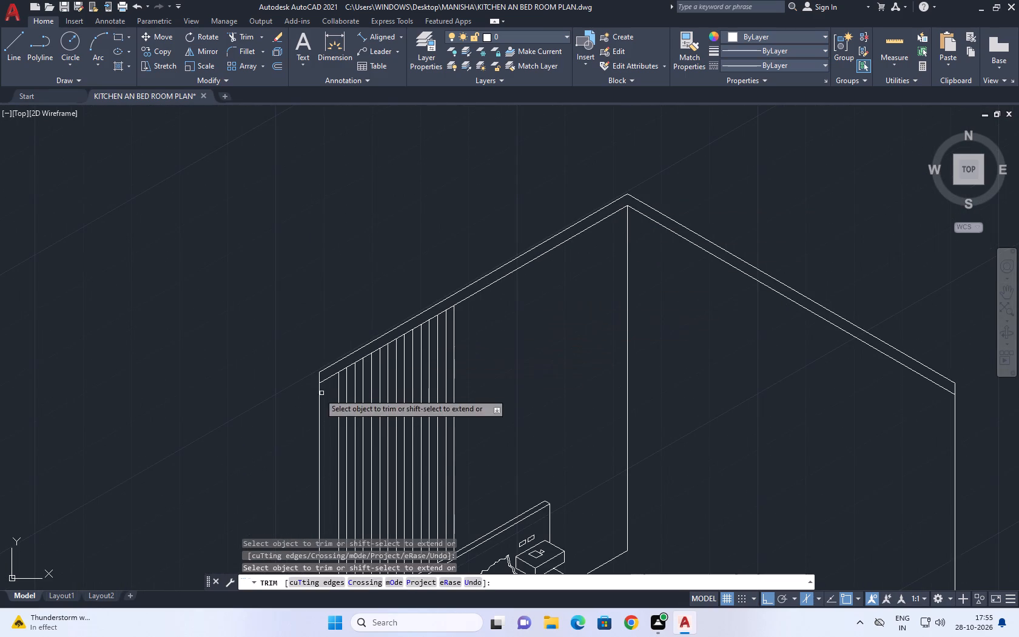
scroll(334, 383, "up", 2)
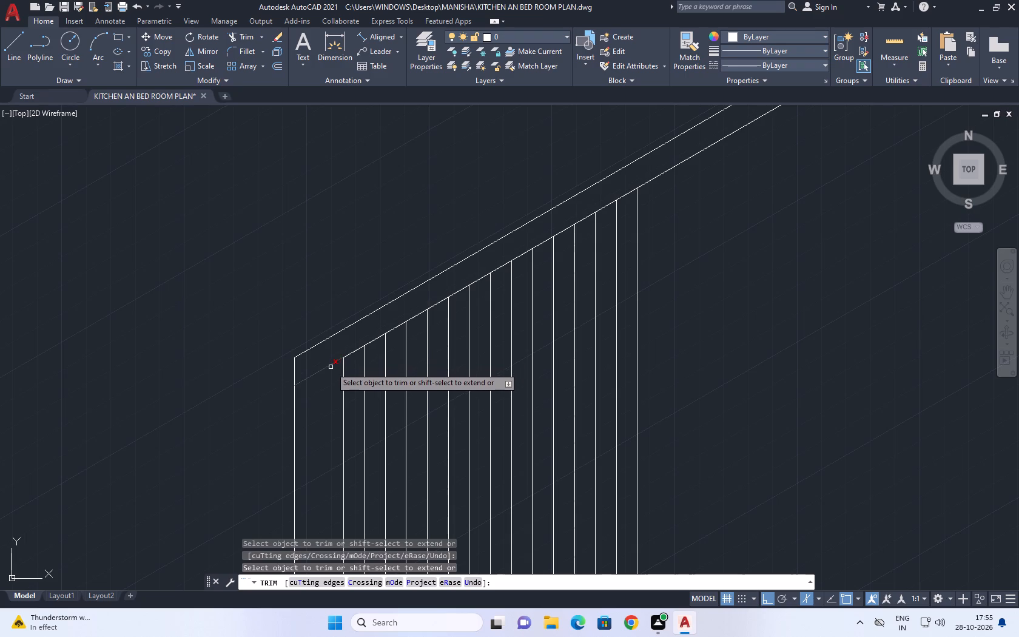
scroll(459, 366, "down", 3)
middle_click_drag(571, 362, 500, 359)
right_click(596, 371)
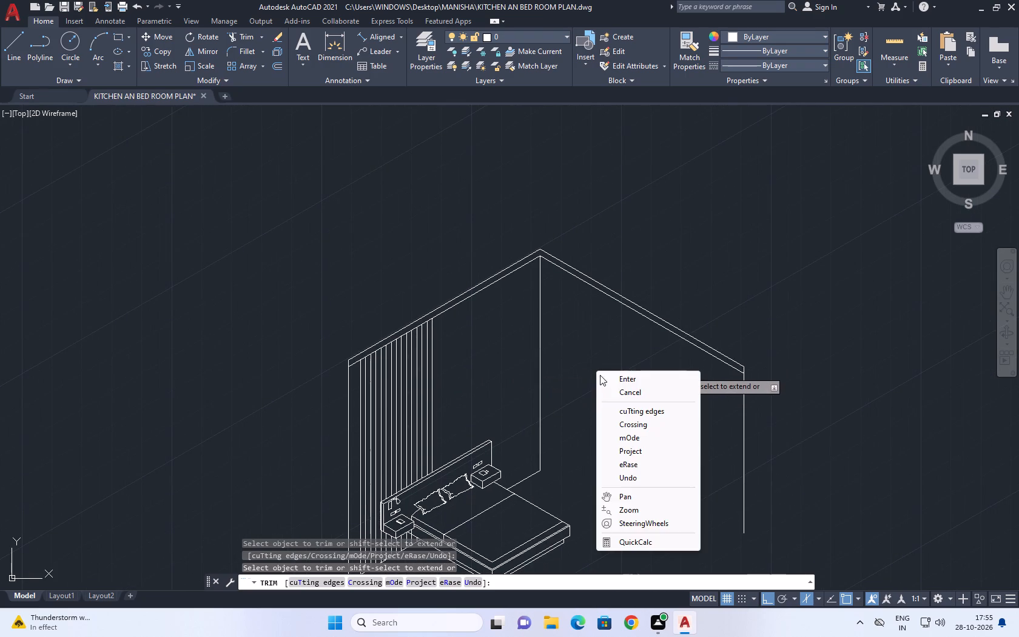
left_click(614, 391)
Move the bed about 86 units along the panelled wall so the headboard's back top corner meets the room's vertical corner line.
middle_click_drag(545, 343, 439, 316)
middle_click_drag(302, 340, 333, 363)
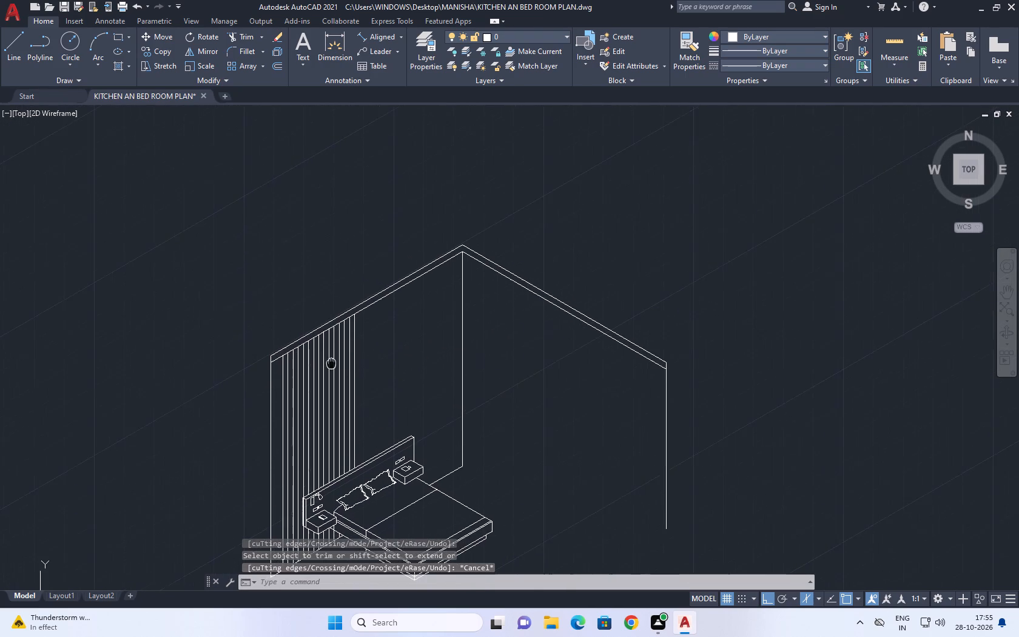
middle_click_drag(333, 363, 346, 346)
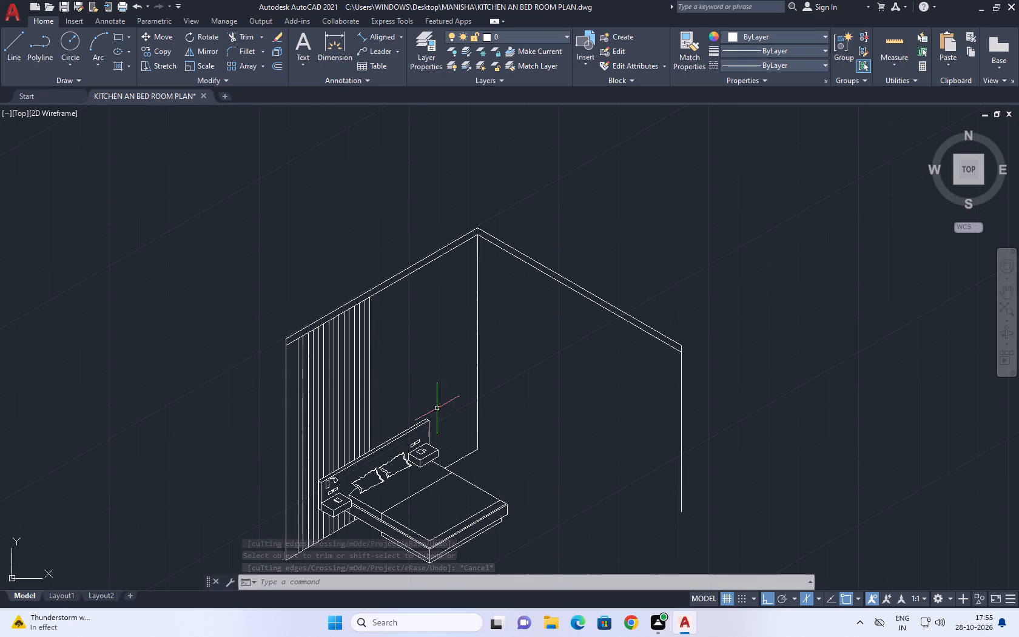
middle_click_drag(437, 408, 374, 300)
left_click(445, 398)
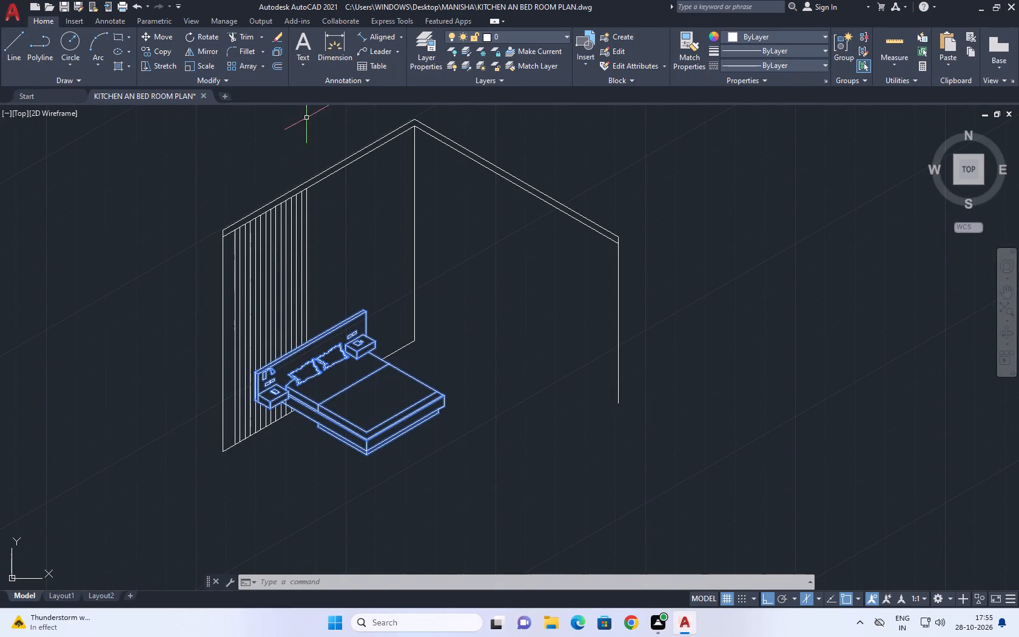
left_click(169, 36)
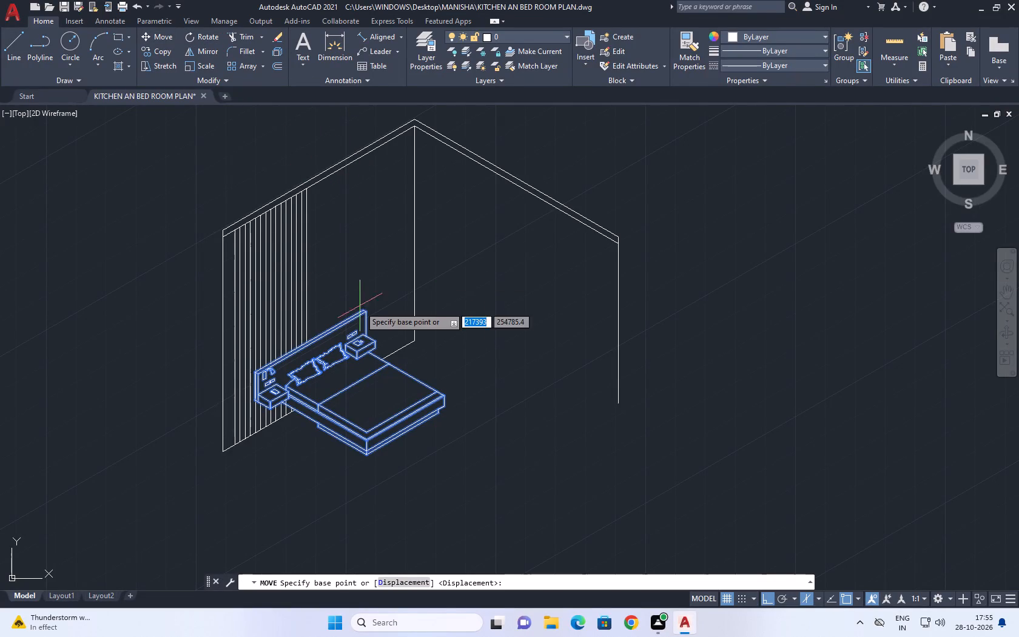
scroll(371, 307, "up", 2)
left_click(351, 313)
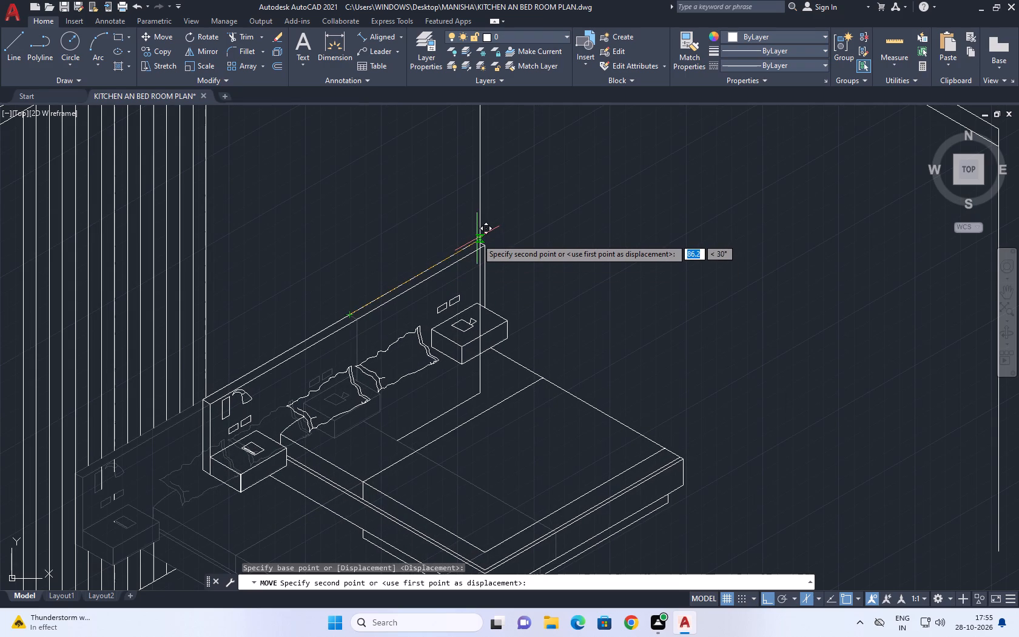
scroll(477, 245, "up", 2)
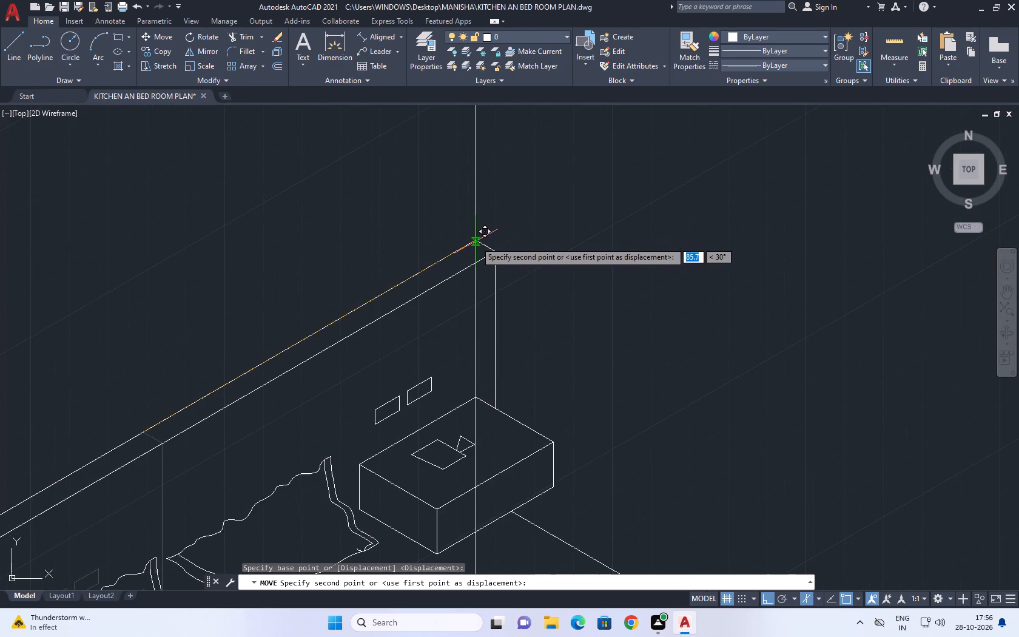
left_click(474, 241)
Place an aligned dimension along the panelled wall's top edge, offset outside the wall.
scroll(513, 242, "down", 5)
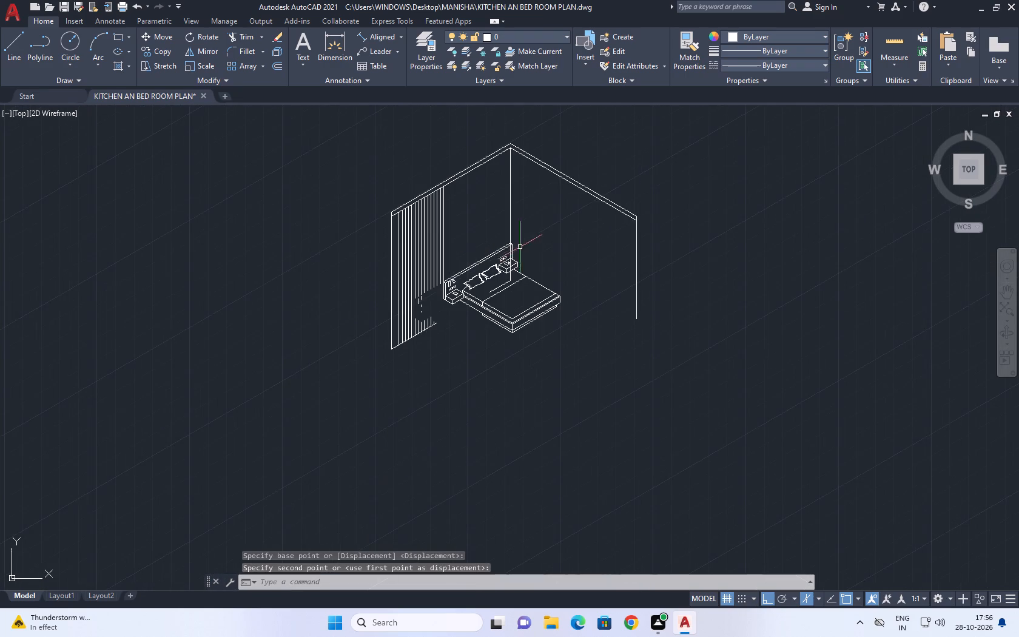
scroll(469, 300, "down", 1)
scroll(460, 300, "up", 3)
middle_click_drag(432, 233, 426, 325)
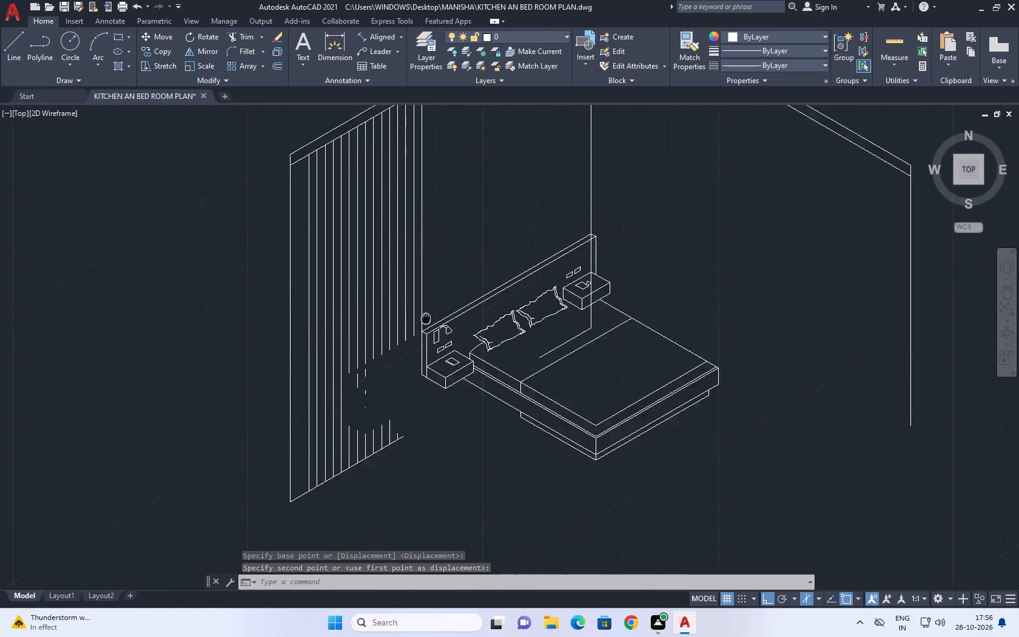
middle_click_drag(426, 325, 415, 366)
middle_click(415, 366)
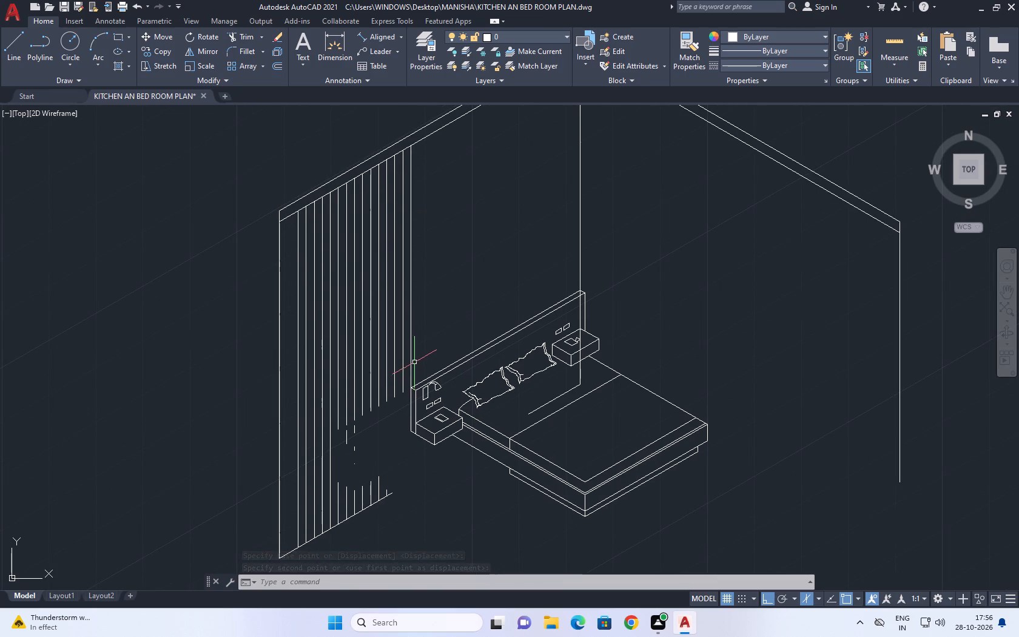
middle_click_drag(473, 315, 443, 448)
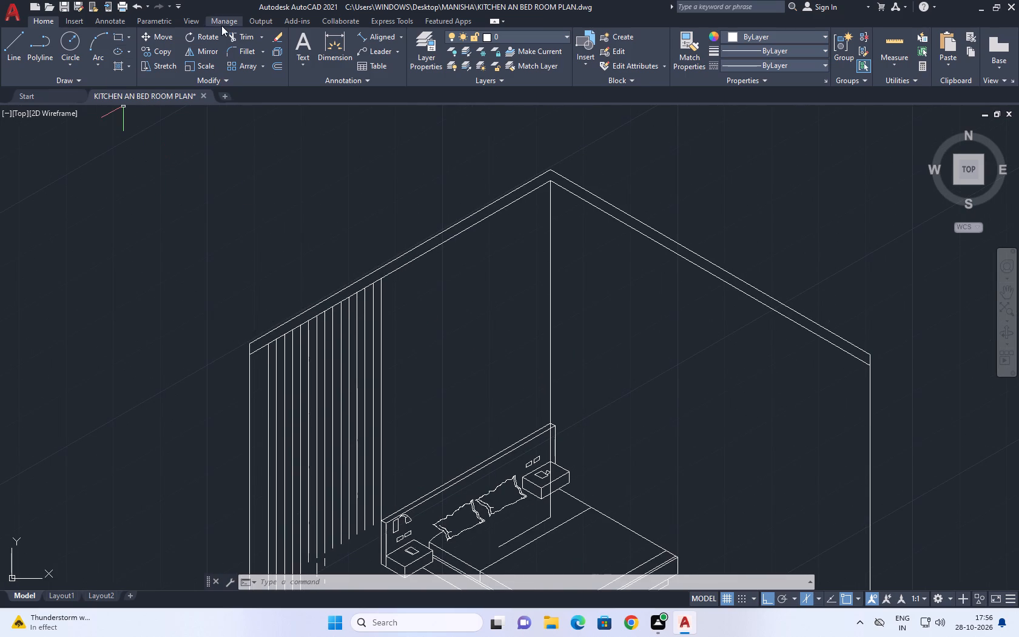
left_click(363, 36)
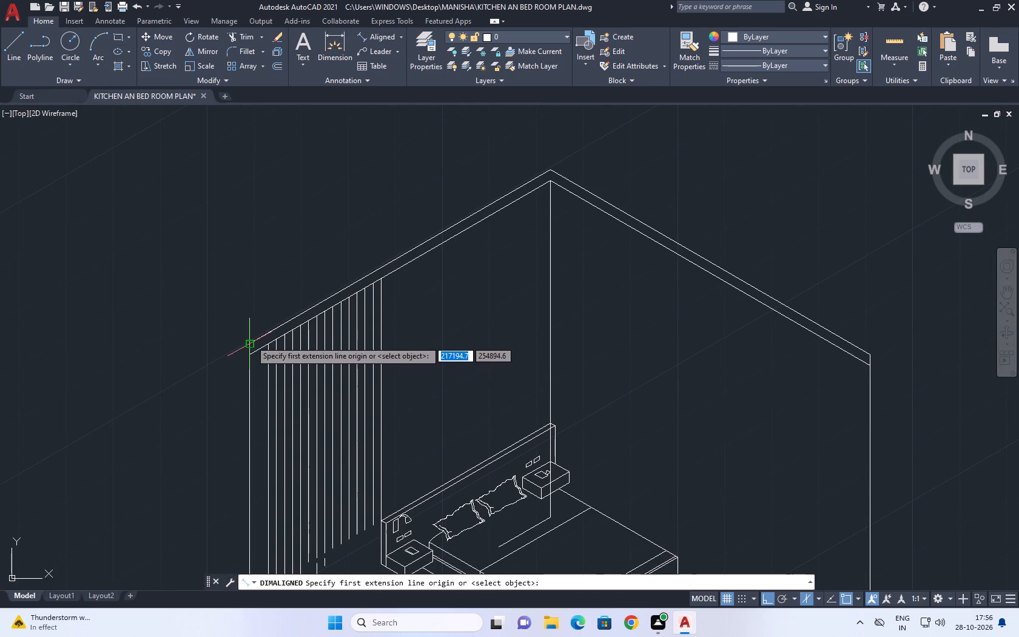
left_click(251, 340)
left_click(550, 170)
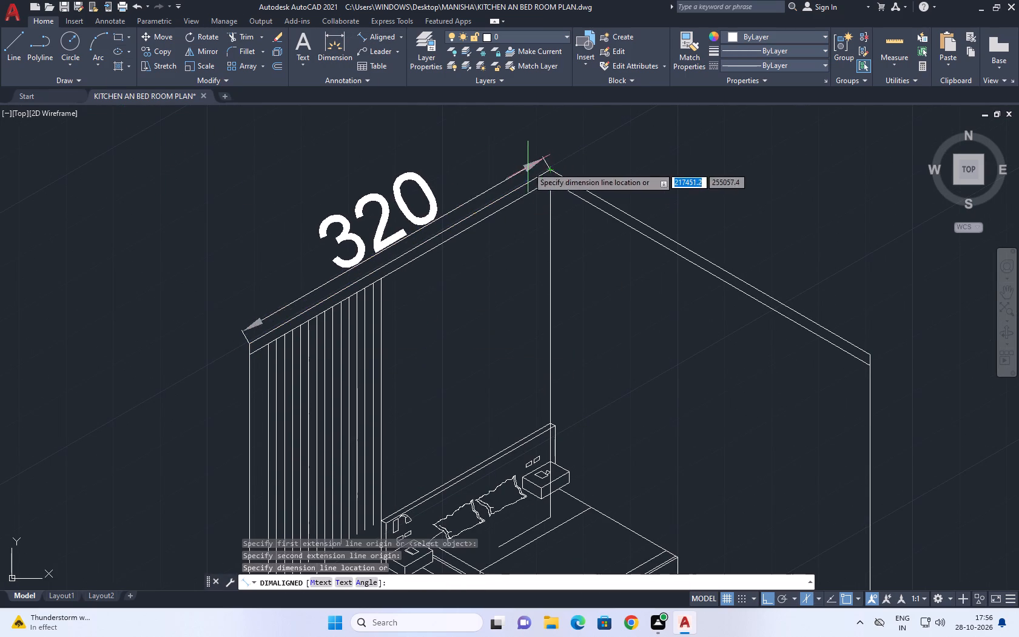
left_click(480, 140)
Measure the headboard's top back edge with an aligned dimension, cancelling before placing it.
left_click(364, 31)
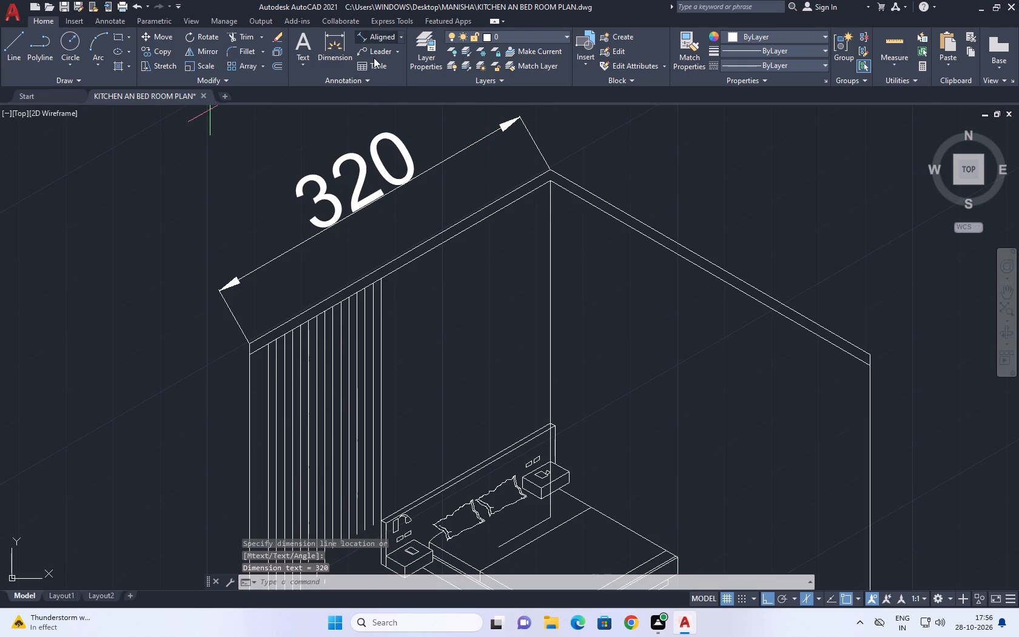
scroll(434, 269, "down", 1)
scroll(397, 431, "up", 3)
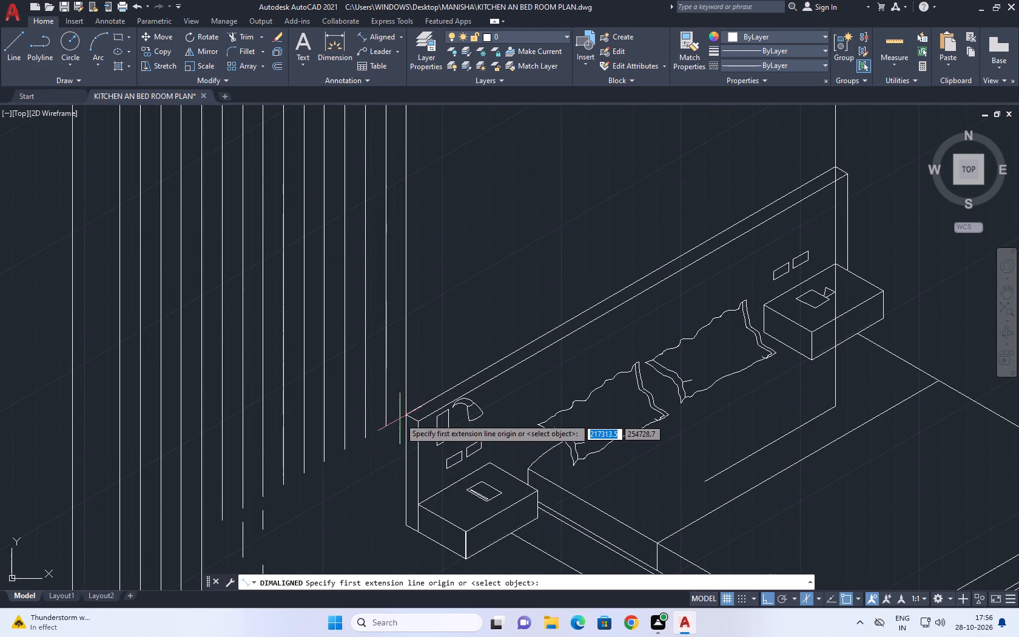
left_click(408, 419)
middle_click_drag(681, 279, 642, 319)
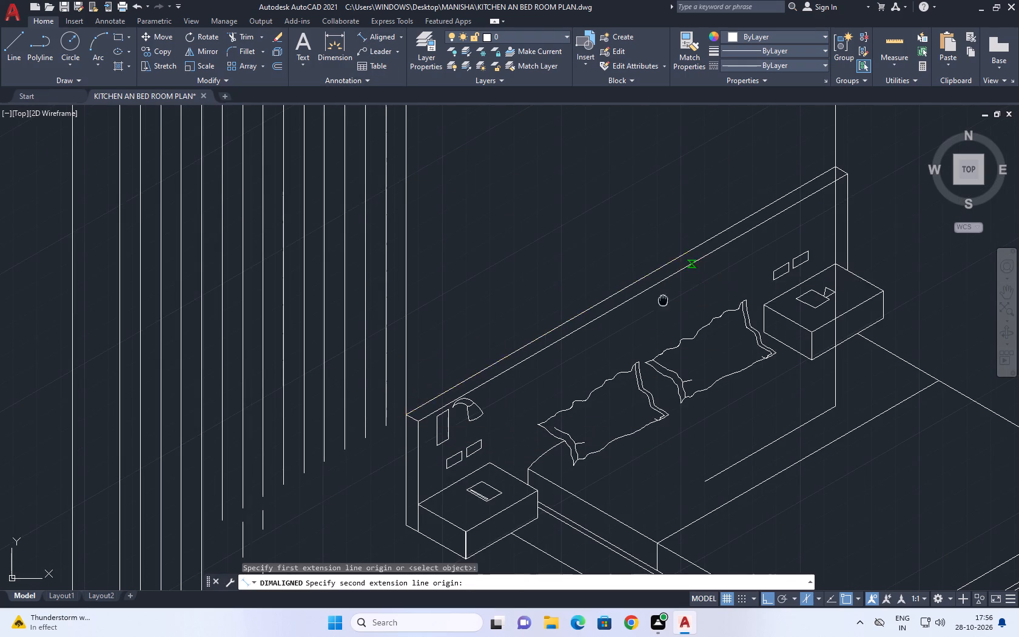
middle_click_drag(642, 319, 523, 394)
left_click(676, 283)
right_click(642, 258)
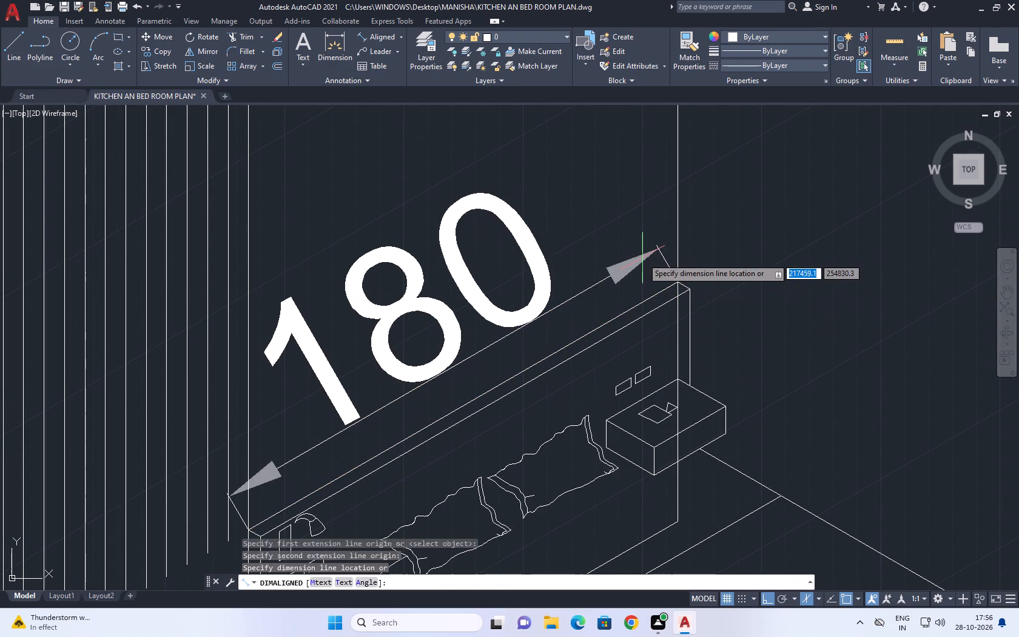
left_click(688, 278)
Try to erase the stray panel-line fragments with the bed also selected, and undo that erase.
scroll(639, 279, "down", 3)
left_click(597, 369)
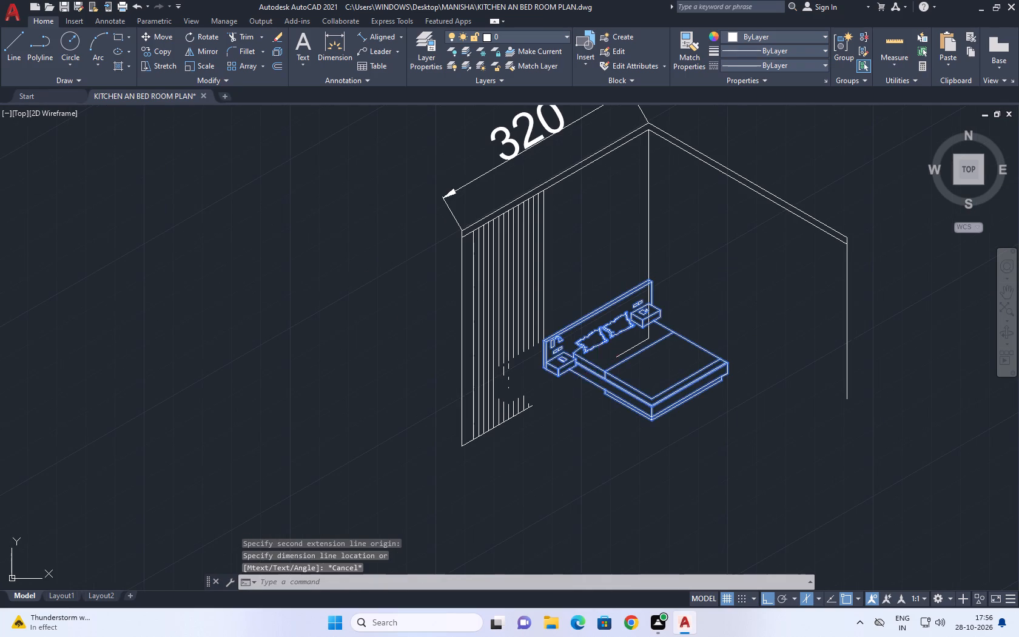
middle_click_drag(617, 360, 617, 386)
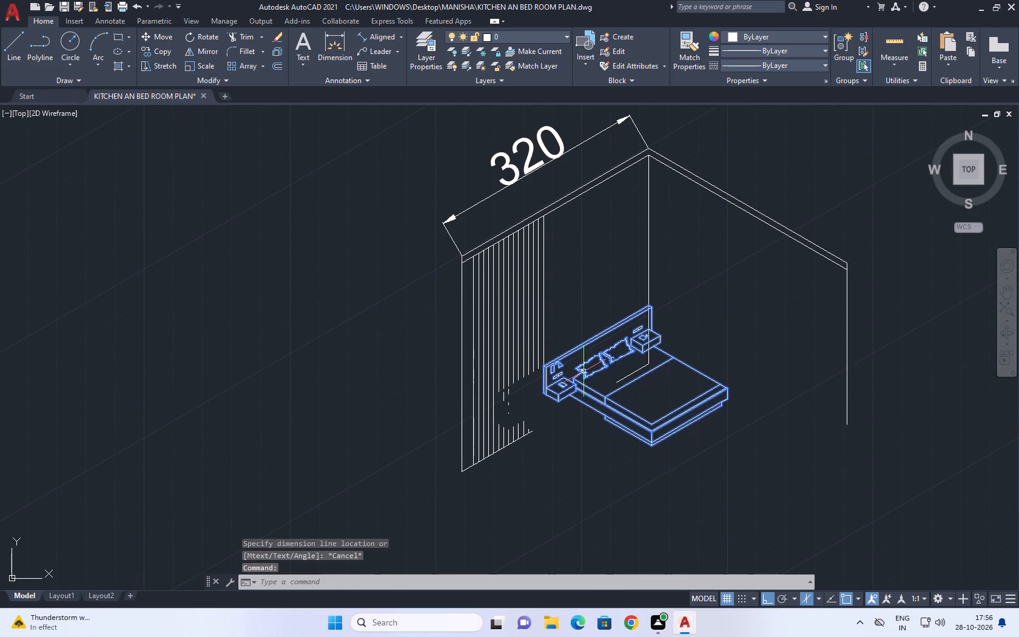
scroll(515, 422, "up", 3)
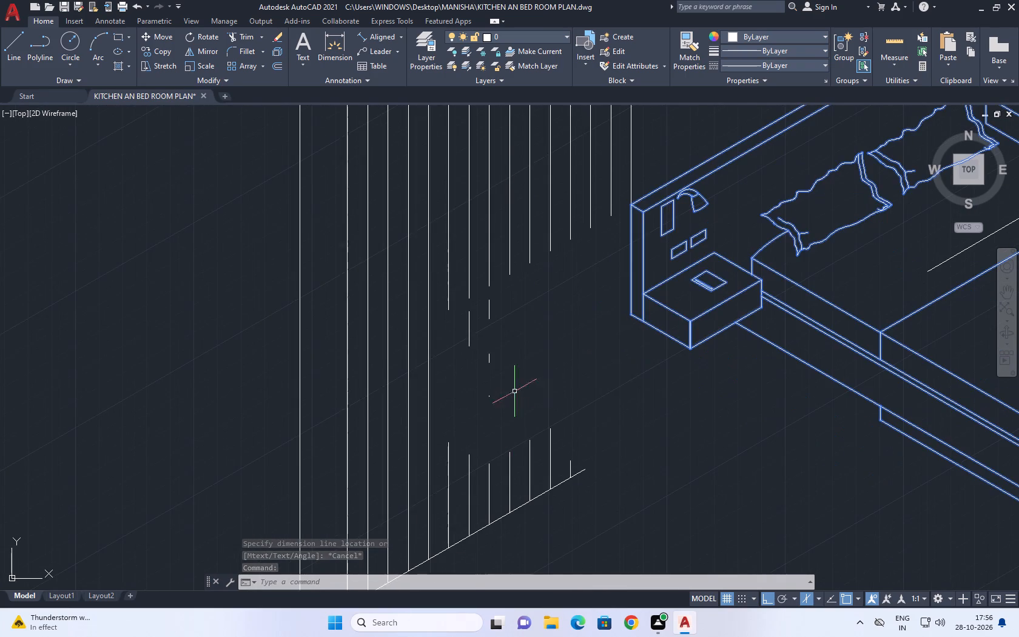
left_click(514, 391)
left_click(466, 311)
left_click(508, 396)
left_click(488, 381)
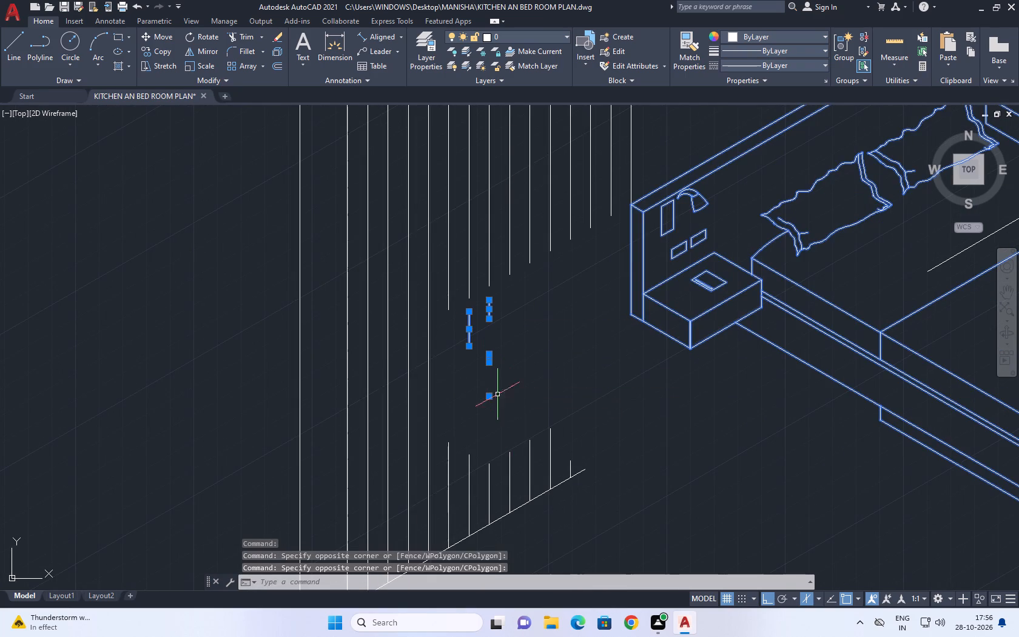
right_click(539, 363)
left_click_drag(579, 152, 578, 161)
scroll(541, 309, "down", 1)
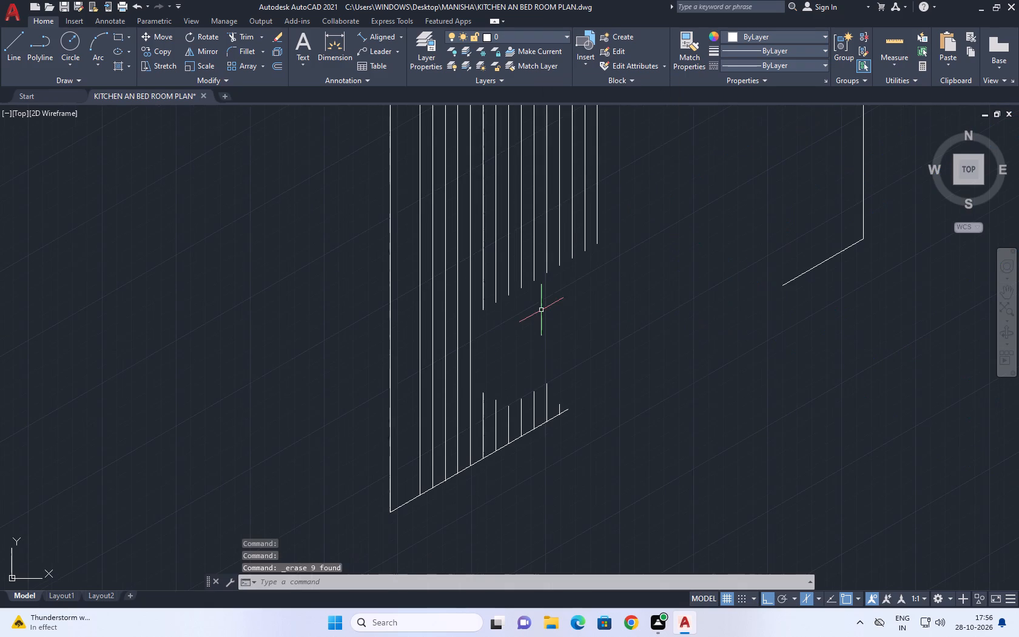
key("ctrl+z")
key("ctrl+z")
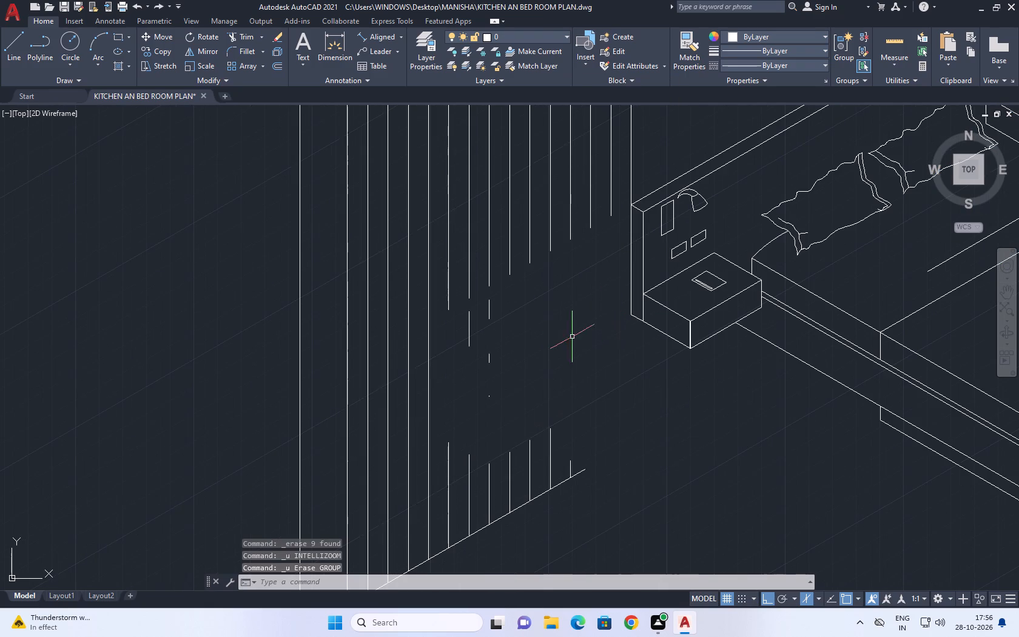
Erase only the stray panel-line fragments left in the gap where the bed stood.
left_click_drag(517, 398, 503, 392)
left_click(462, 303)
right_click(536, 329)
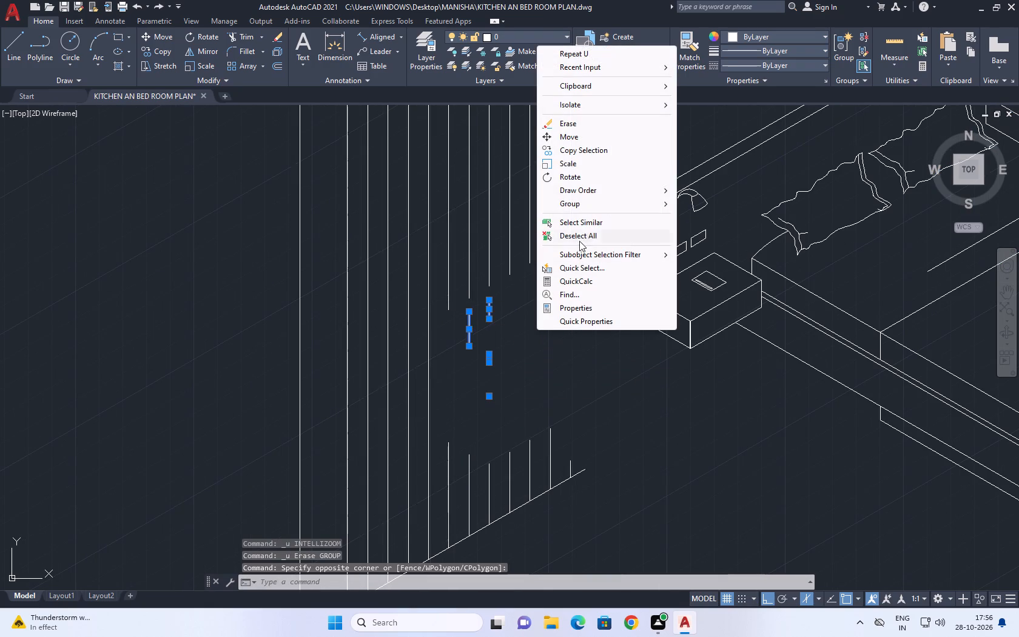
left_click(581, 123)
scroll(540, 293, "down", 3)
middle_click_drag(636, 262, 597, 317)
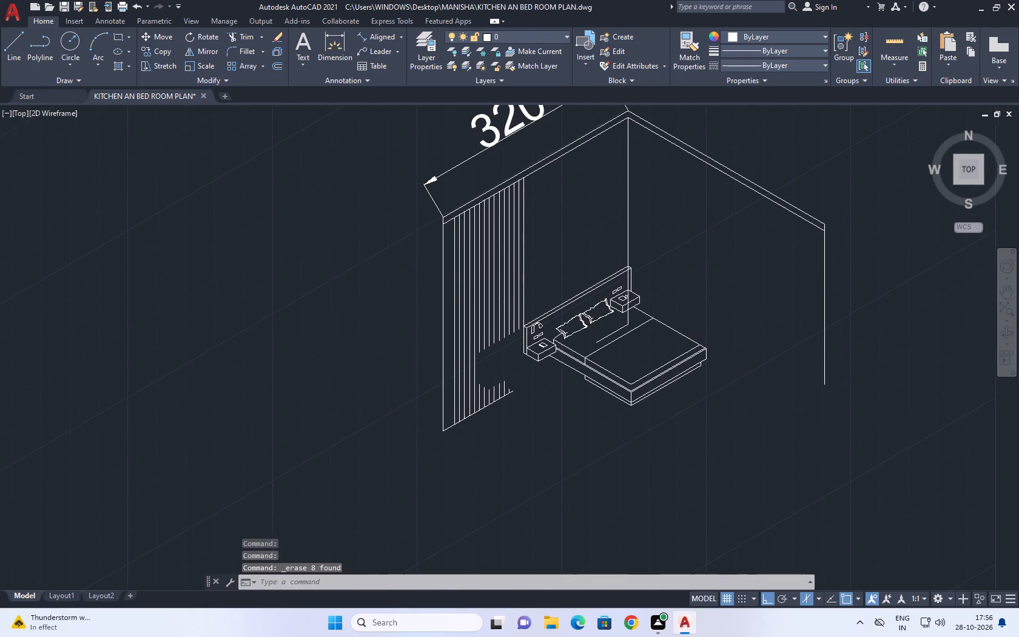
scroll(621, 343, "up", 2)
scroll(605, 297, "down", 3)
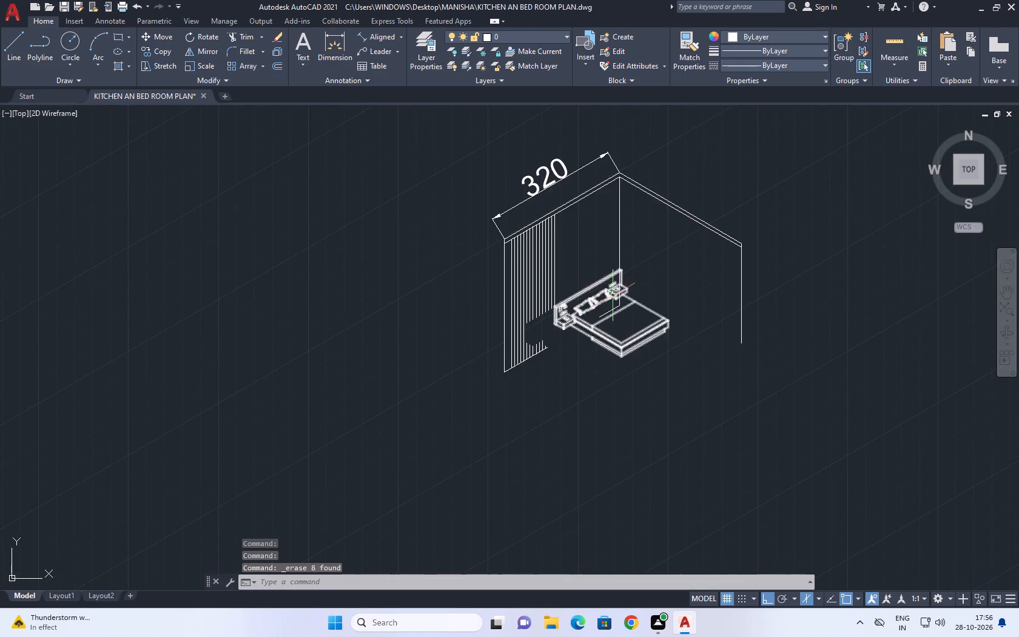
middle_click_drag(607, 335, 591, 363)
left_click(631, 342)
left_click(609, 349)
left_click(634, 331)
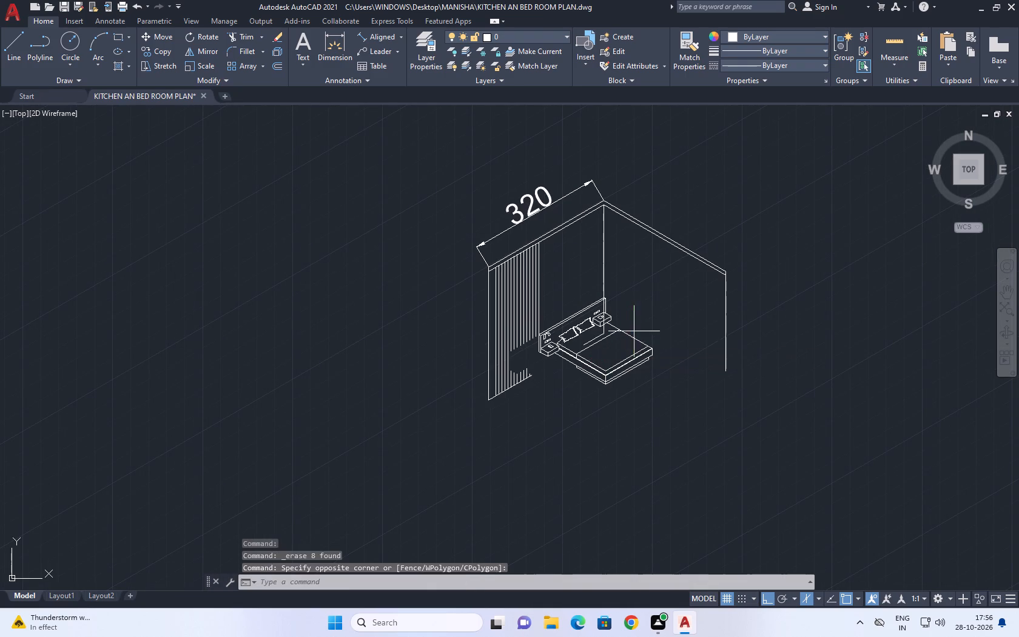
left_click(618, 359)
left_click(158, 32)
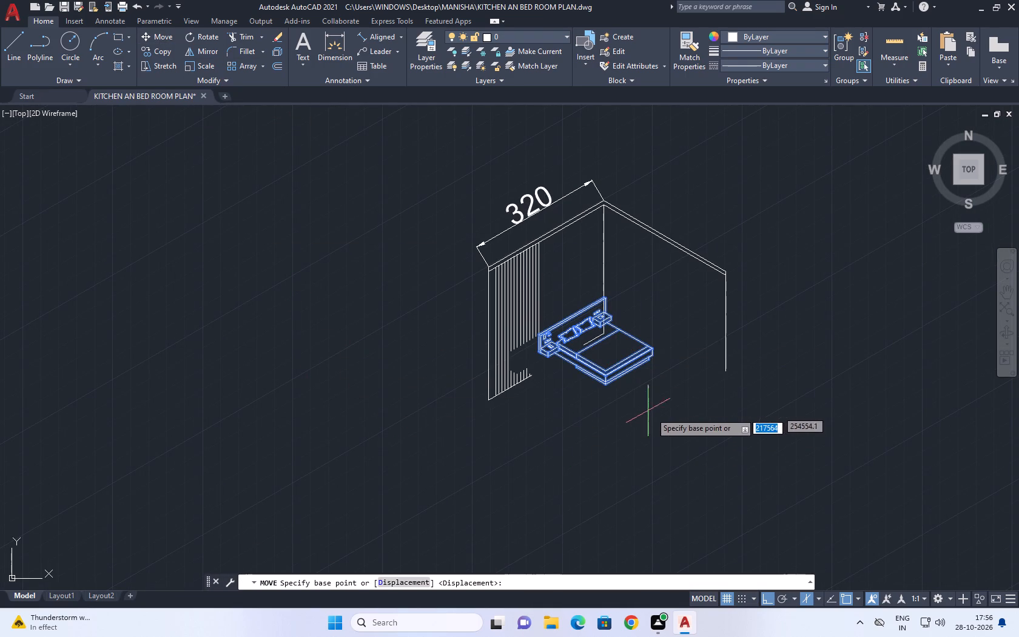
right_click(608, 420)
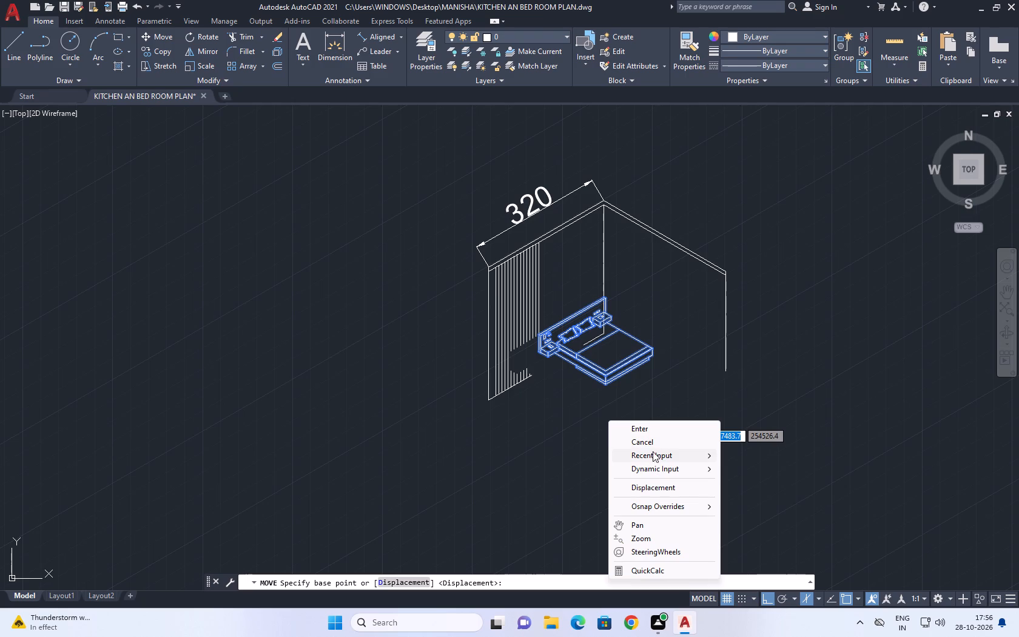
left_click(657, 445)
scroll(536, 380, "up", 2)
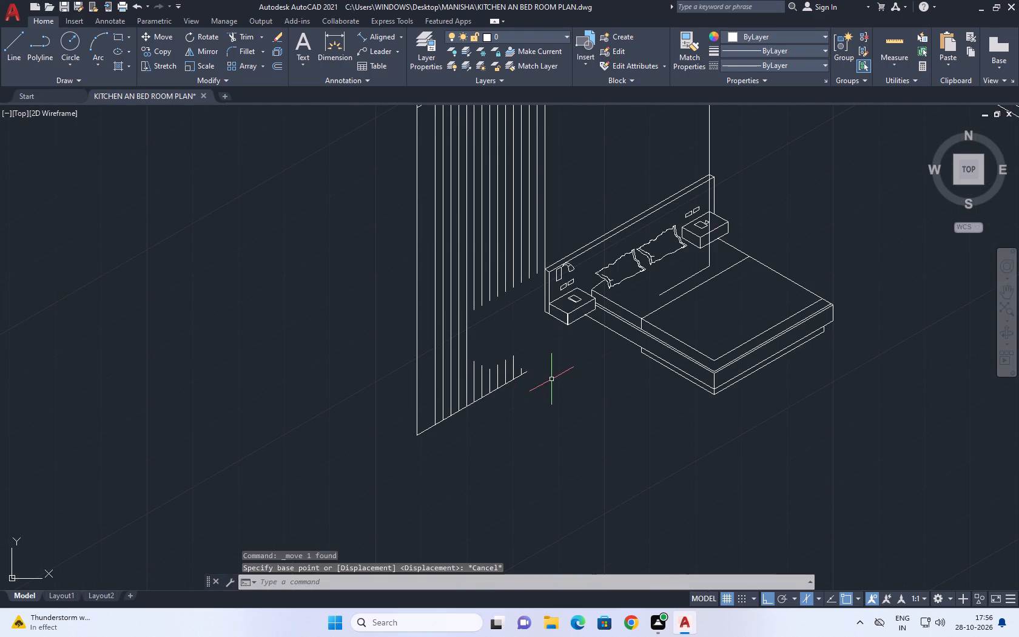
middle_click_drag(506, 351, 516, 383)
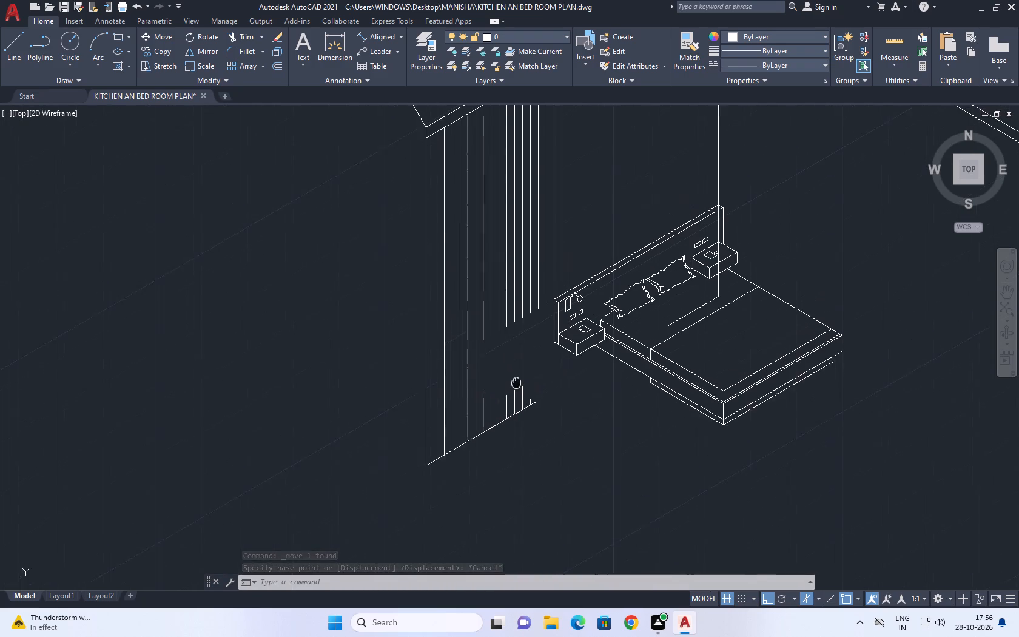
Extend the panelled wall's bottom edge line until it meets the bed.
middle_click_drag(516, 383, 516, 393)
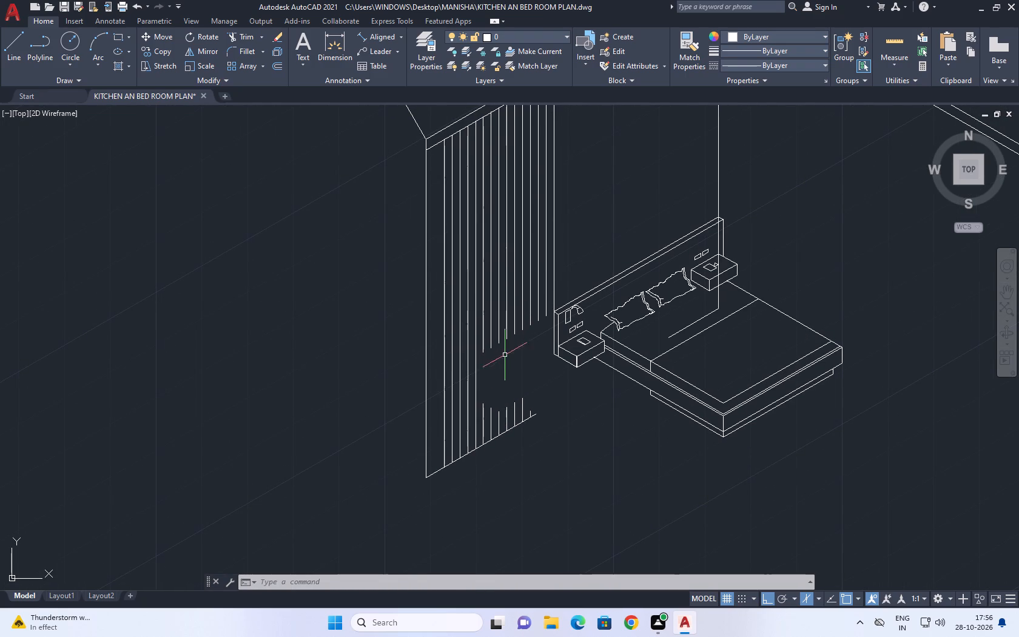
scroll(596, 368, "down", 2)
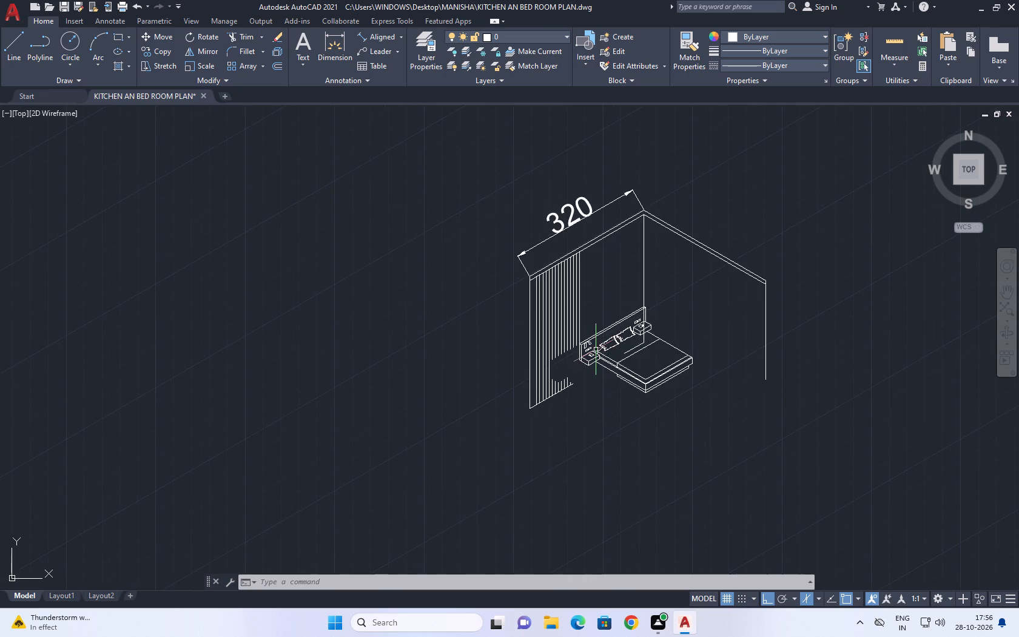
scroll(597, 309, "up", 2)
middle_click_drag(594, 354, 539, 332)
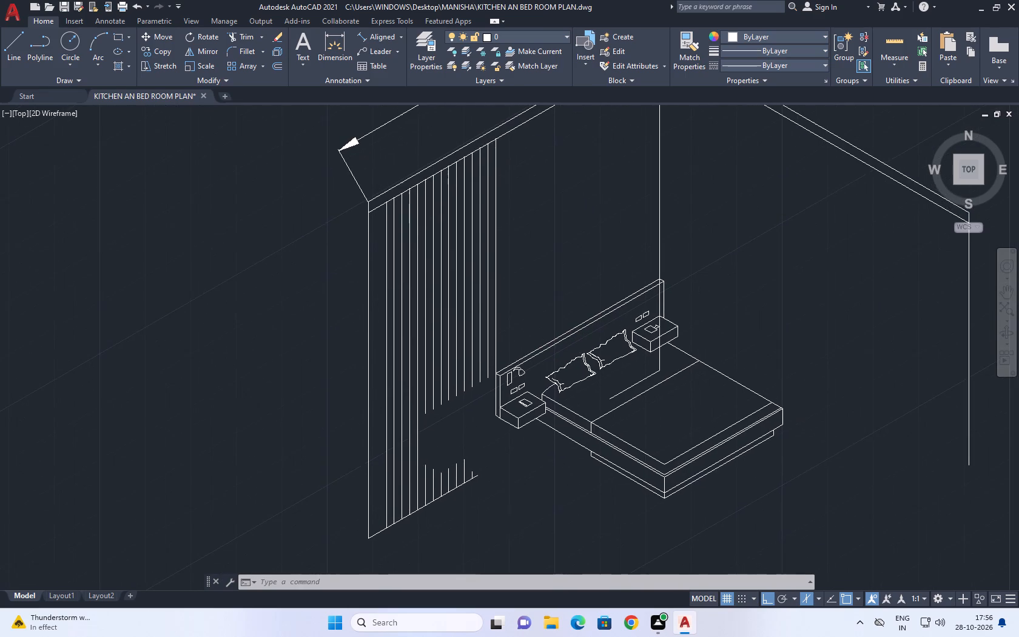
scroll(552, 401, "down", 1)
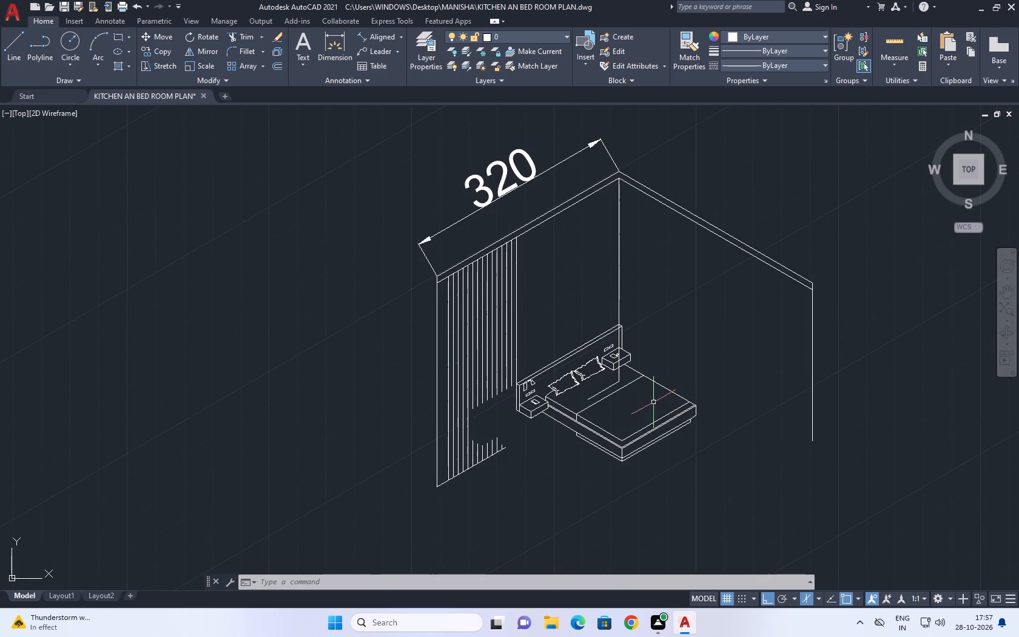
scroll(489, 432, "up", 2)
middle_click(515, 492)
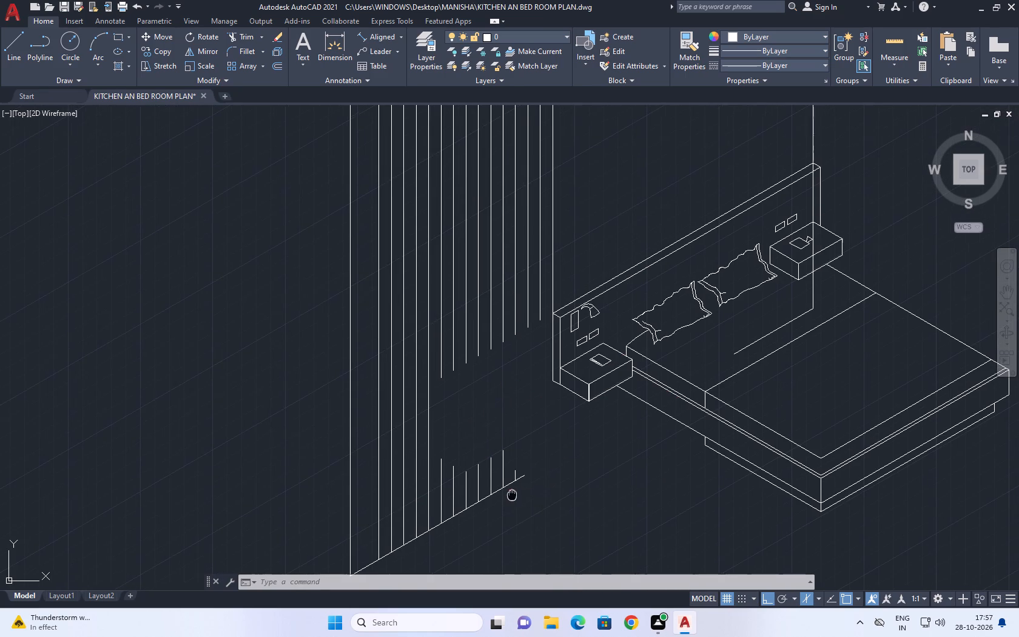
scroll(510, 479, "down", 2)
key("e")
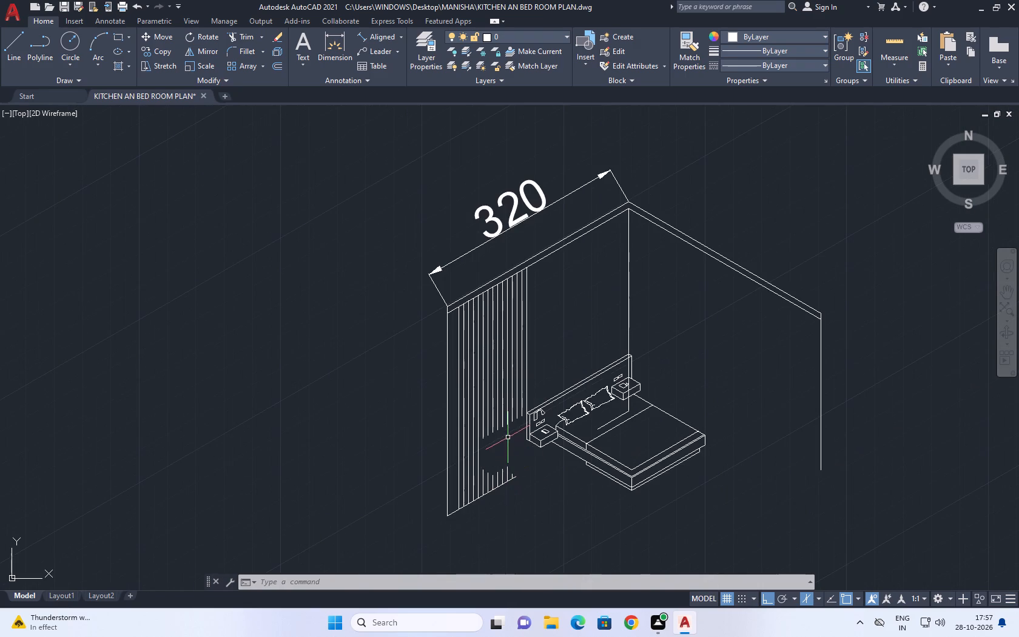
key("x")
key("space")
left_click(508, 482)
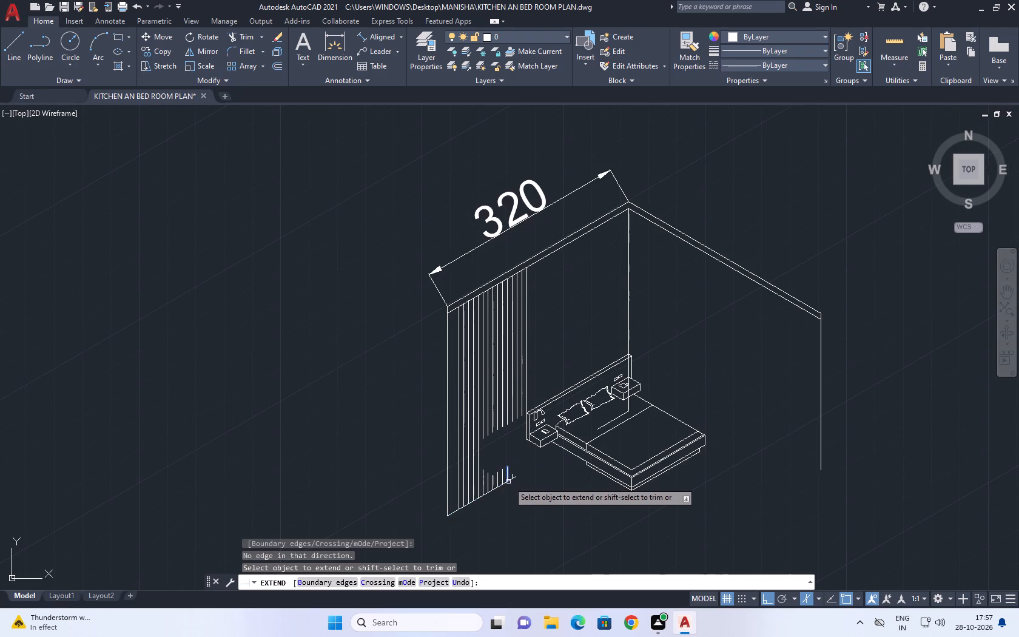
scroll(510, 483, "up", 1)
left_click(518, 473)
Extend the broken panel lines across the gap so all run unbroken to the wall's bottom edge, including the one at the headboard.
left_click(509, 470)
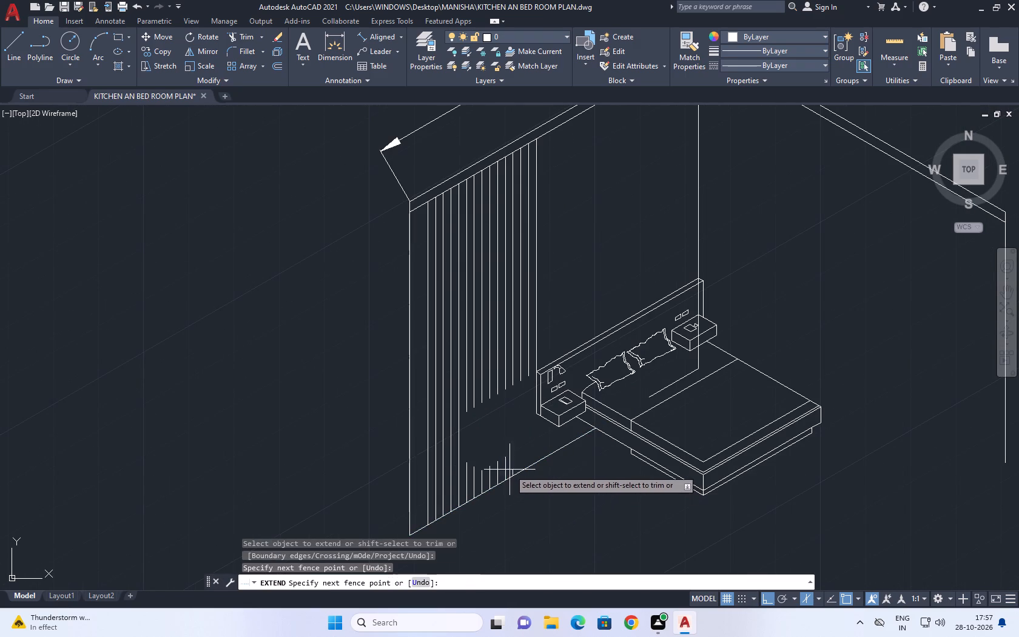
left_click(465, 483)
left_click(512, 466)
left_click(505, 474)
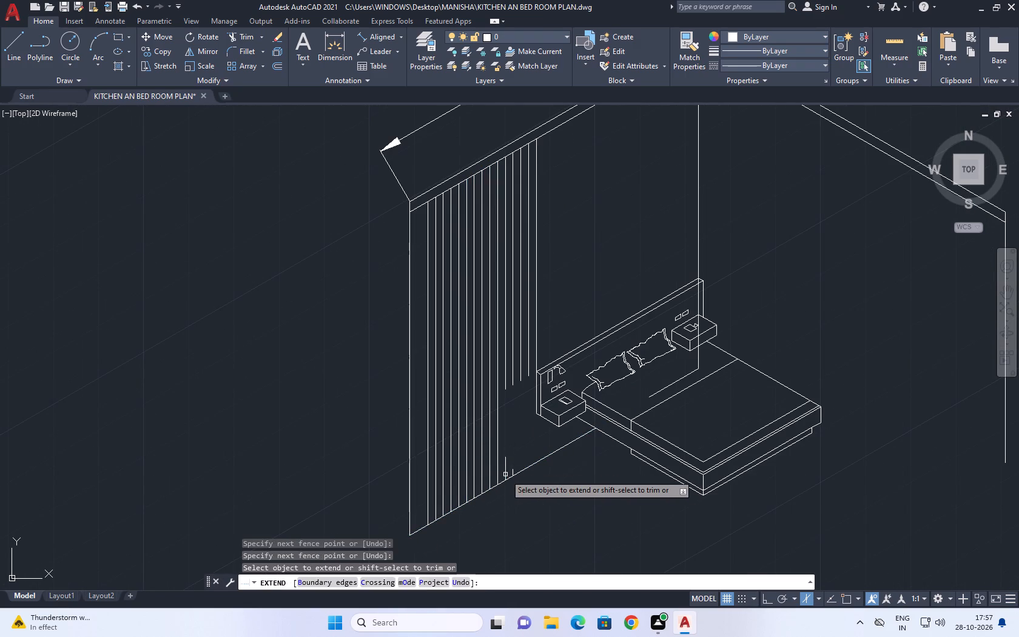
left_click(514, 472)
left_click(505, 465)
left_click(563, 326)
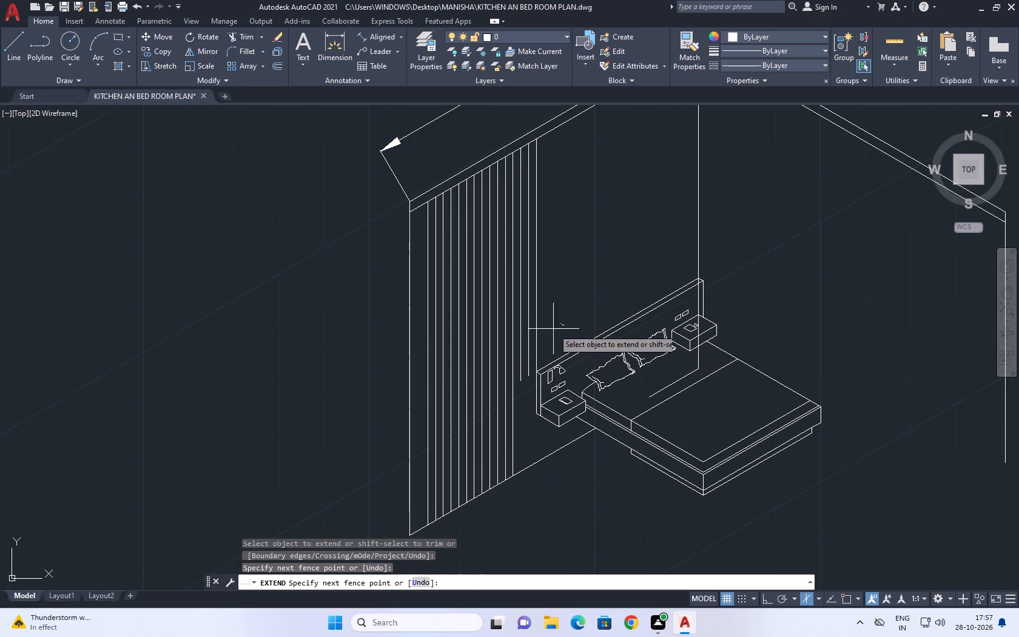
left_click(510, 382)
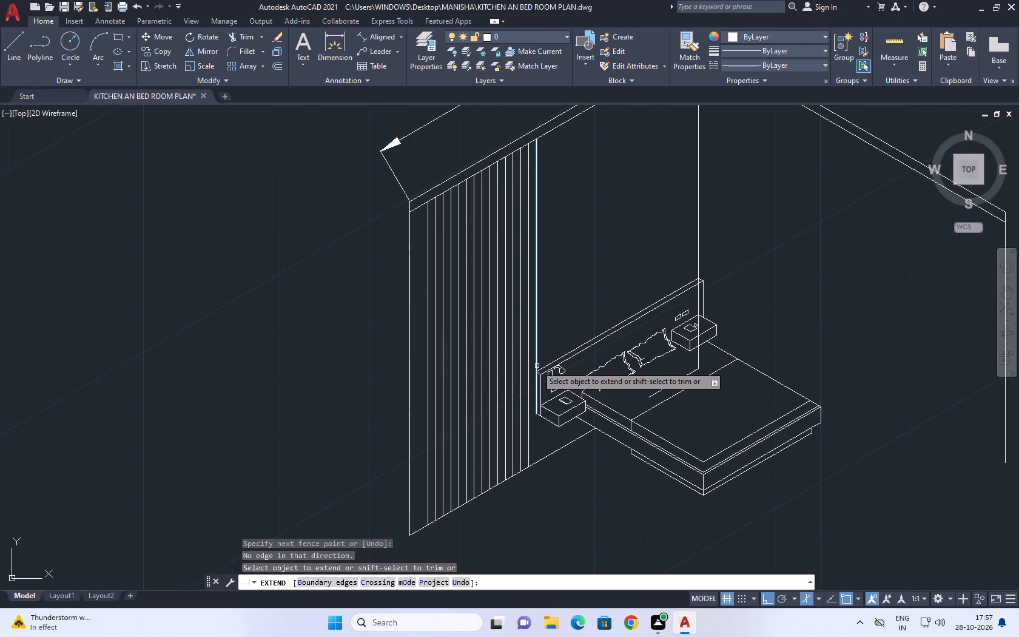
left_click(537, 368)
left_click(535, 389)
key("Escape")
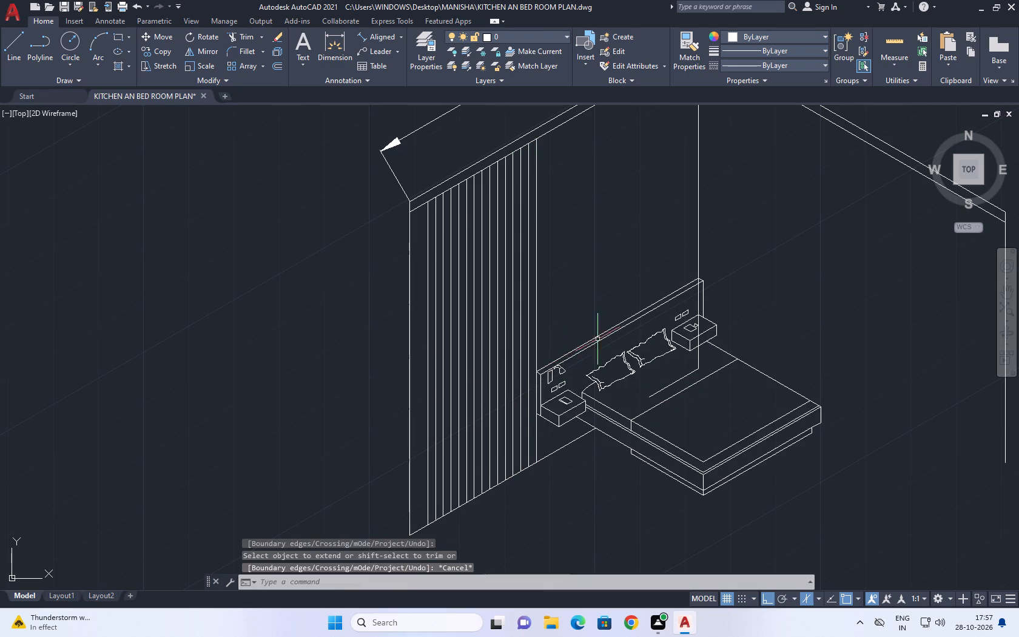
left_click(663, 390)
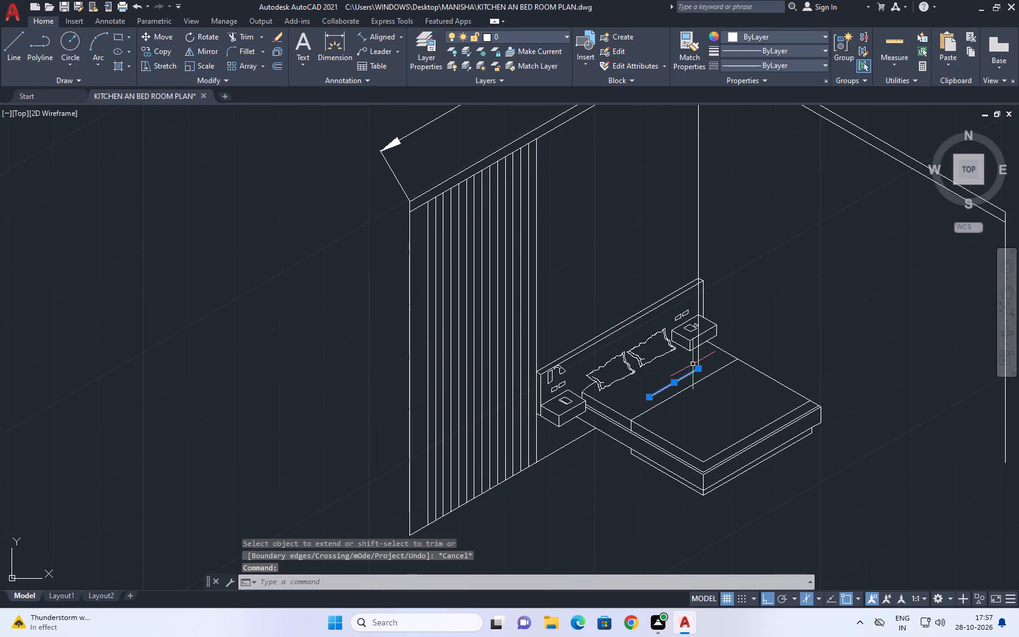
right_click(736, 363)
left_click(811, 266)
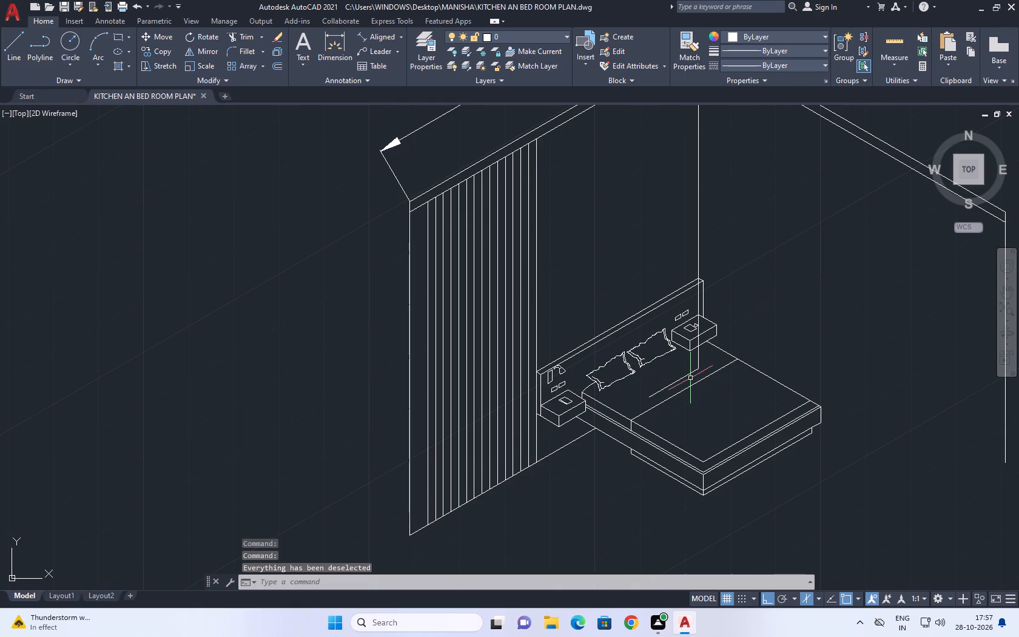
Erase the short wall-base line that crosses the mattress.
left_click(686, 371)
left_click(681, 383)
right_click_drag(704, 366, 706, 372)
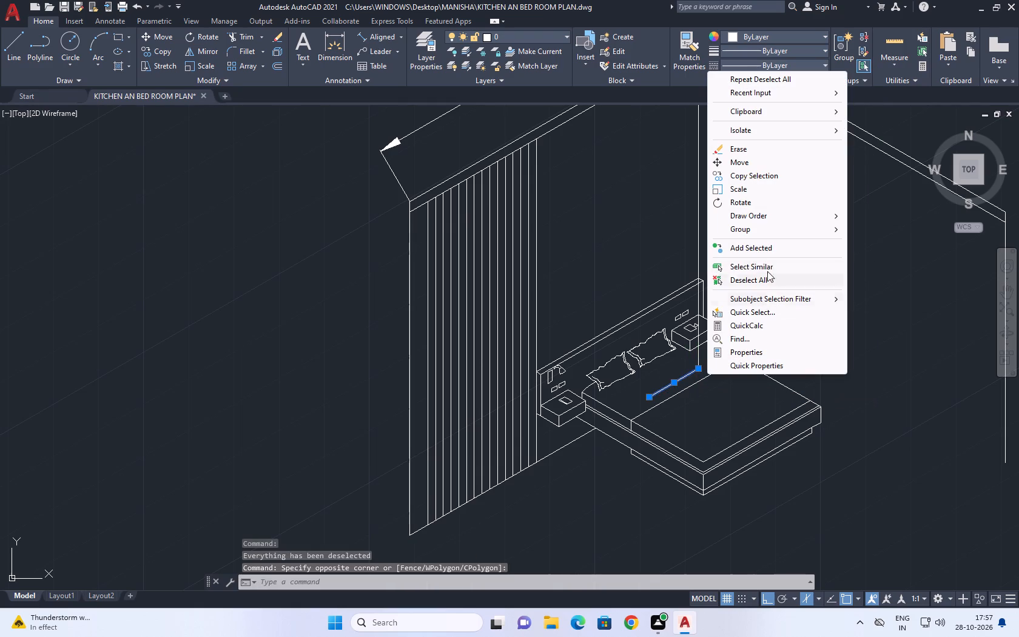
left_click(752, 143)
Shorten the room's vertical corner line so it ends at the headboard's top back corner.
middle_click_drag(701, 373, 643, 443)
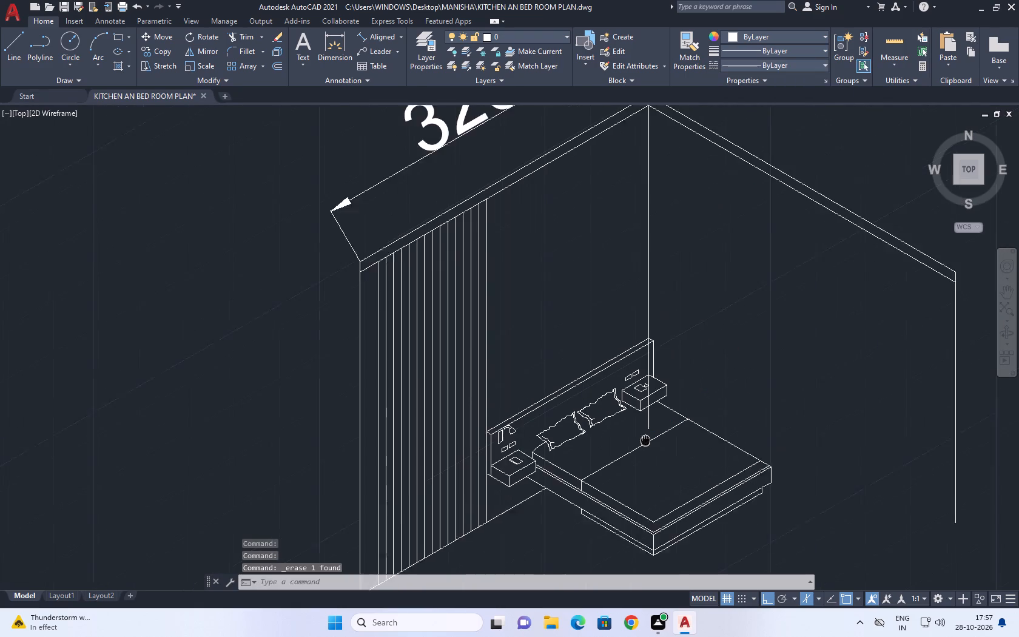
middle_click_drag(643, 443, 644, 443)
scroll(634, 444, "up", 1)
left_click(646, 423)
left_click(637, 432)
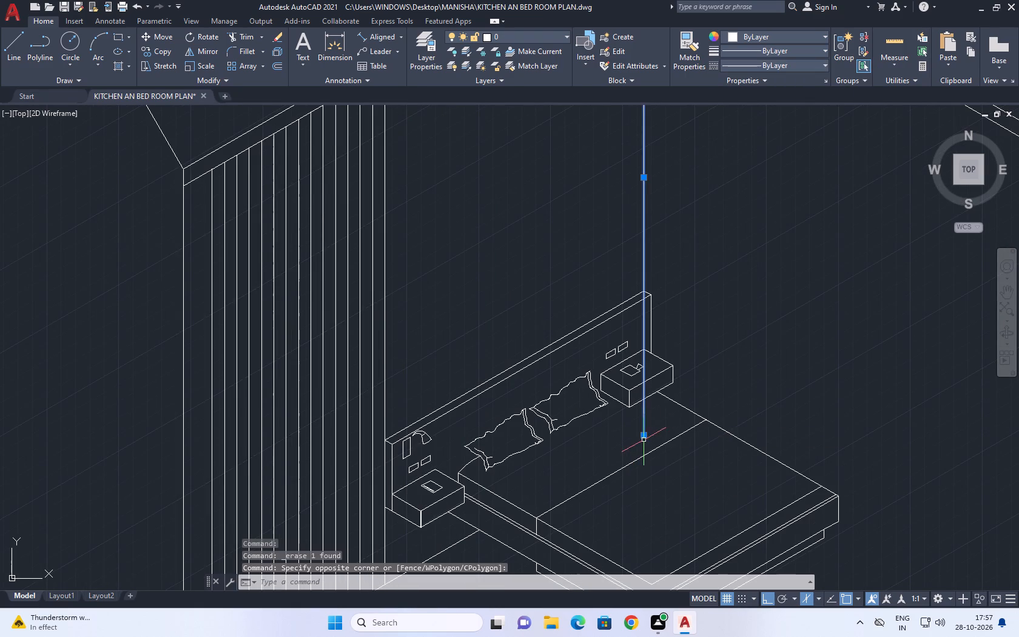
left_click(645, 435)
left_click(642, 286)
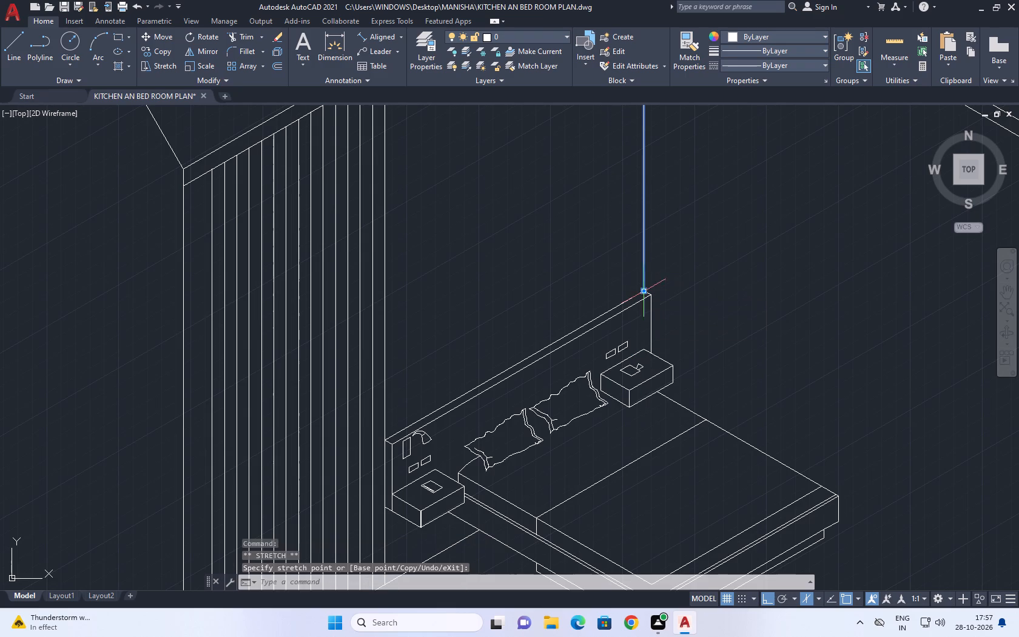
right_click(691, 278)
left_click(716, 483)
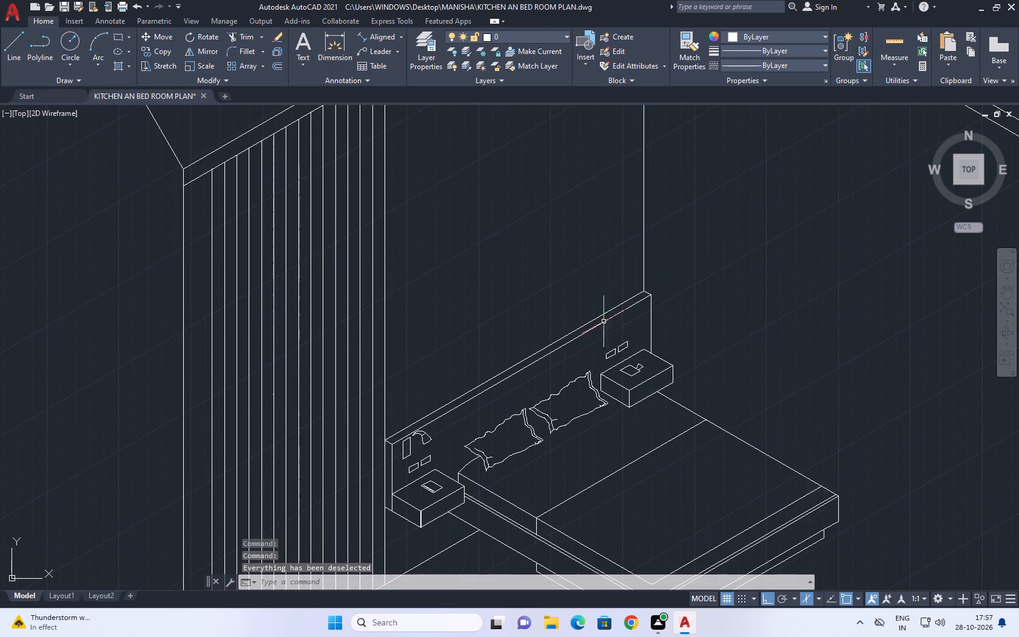
Copy the vertical corner line 80 units along the adjoining plain wall, using the left isoplane.
scroll(631, 306, "down", 2)
middle_click_drag(685, 289, 500, 339)
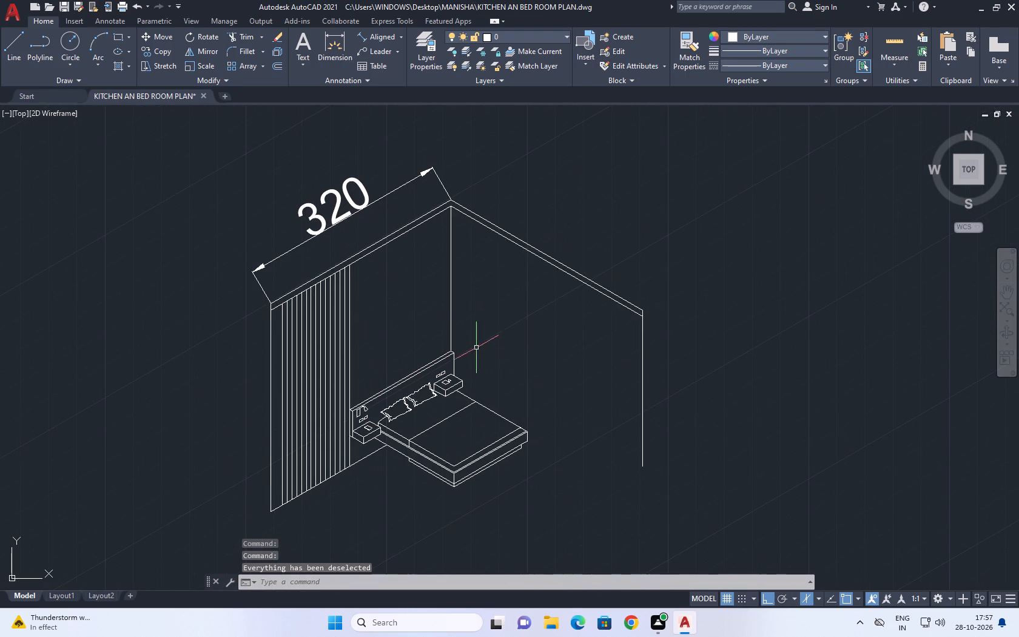
middle_click_drag(443, 349, 468, 375)
middle_click_drag(498, 309, 496, 308)
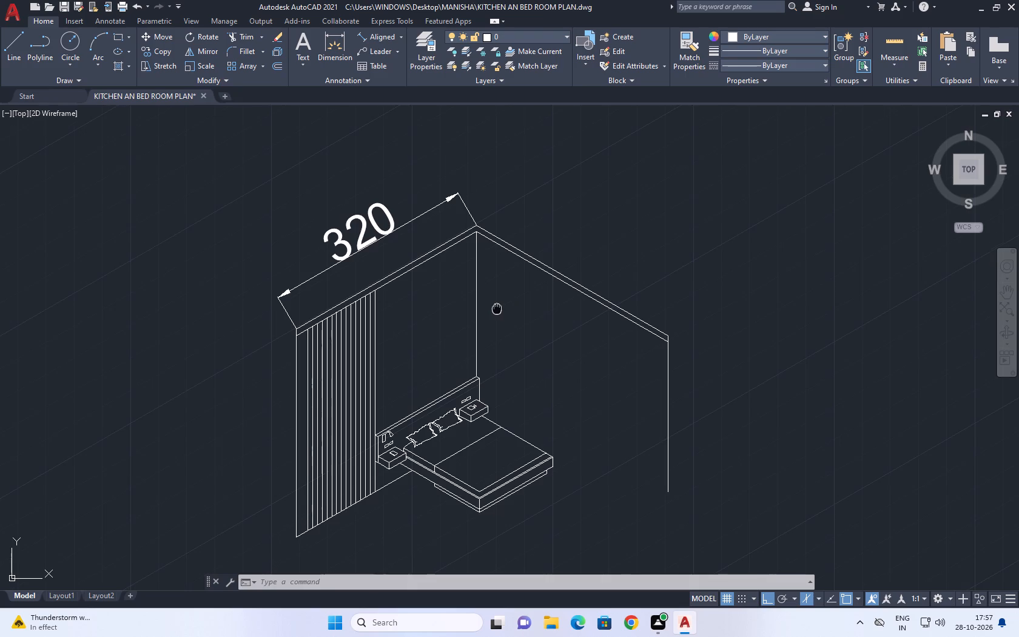
middle_click_drag(496, 308, 487, 295)
middle_click(485, 292)
left_click_drag(493, 320, 473, 304)
left_click(455, 278)
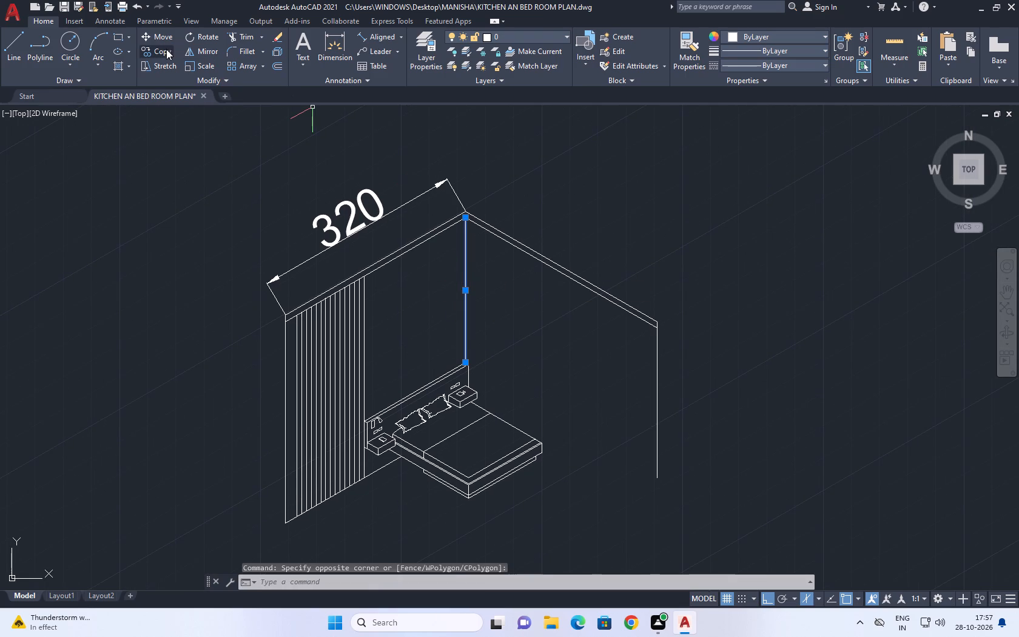
left_click(167, 49)
left_click(469, 303)
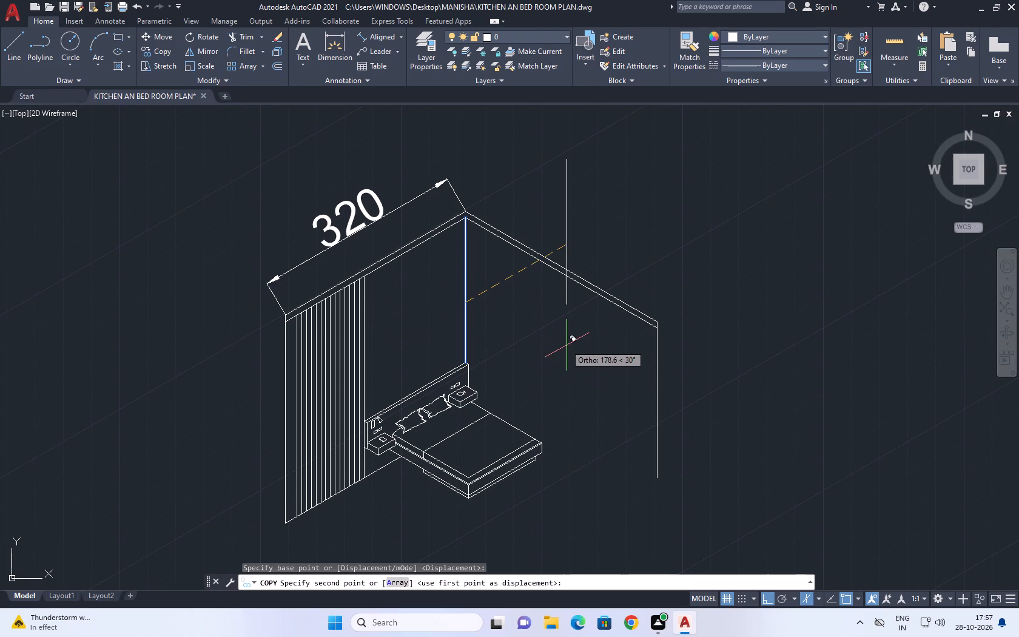
key("F5")
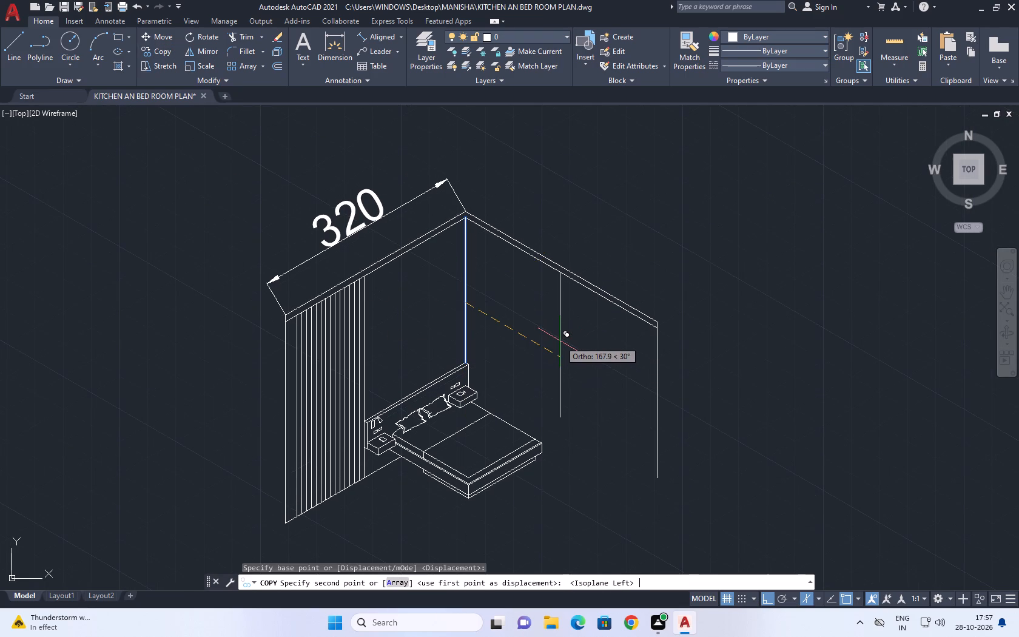
type("80")
key("Return")
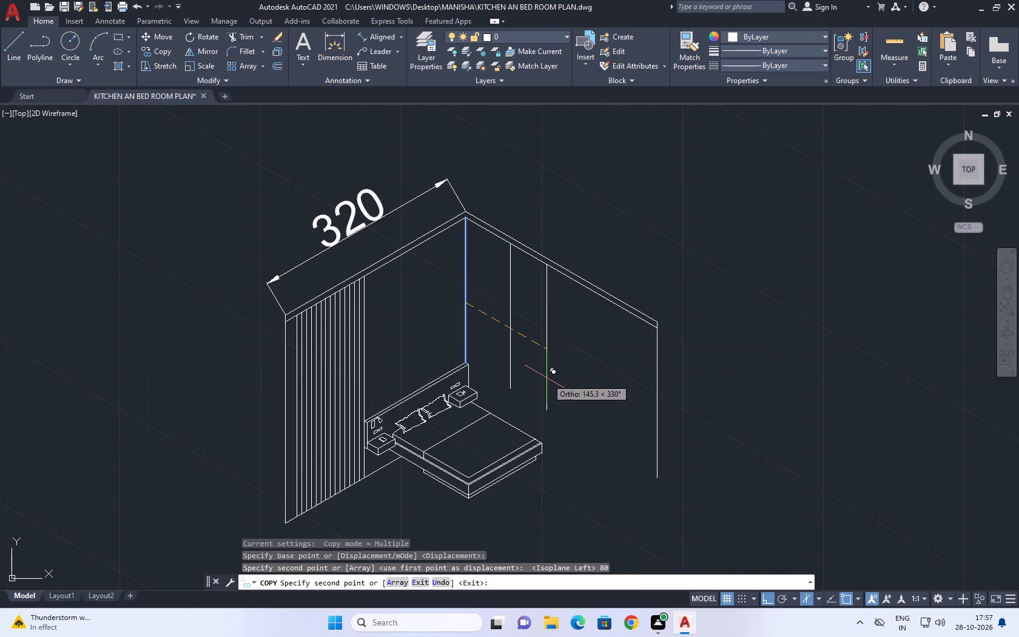
middle_click_drag(539, 374, 513, 350)
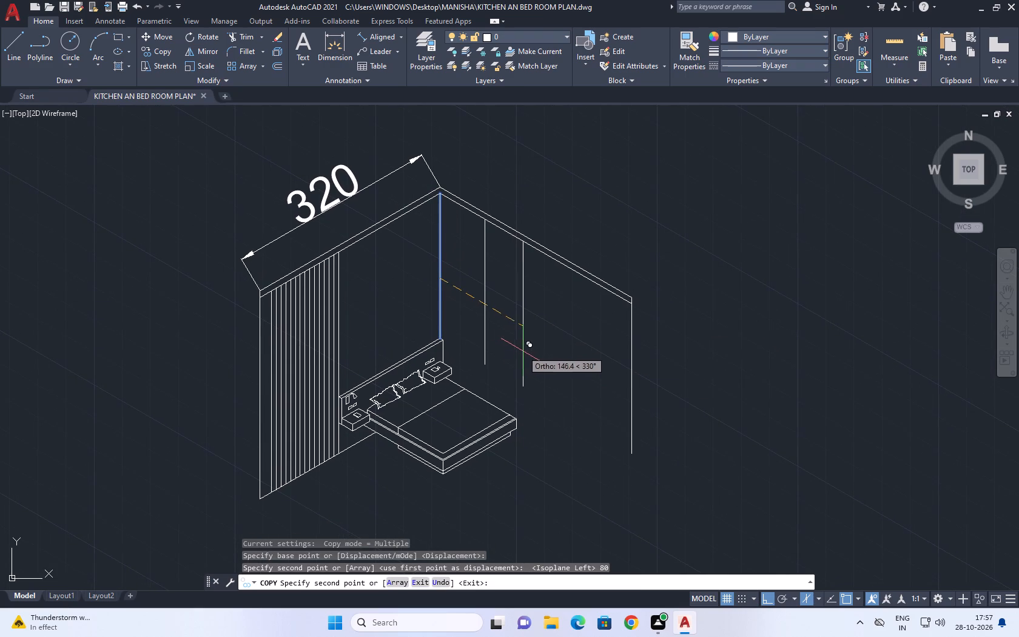
key("space")
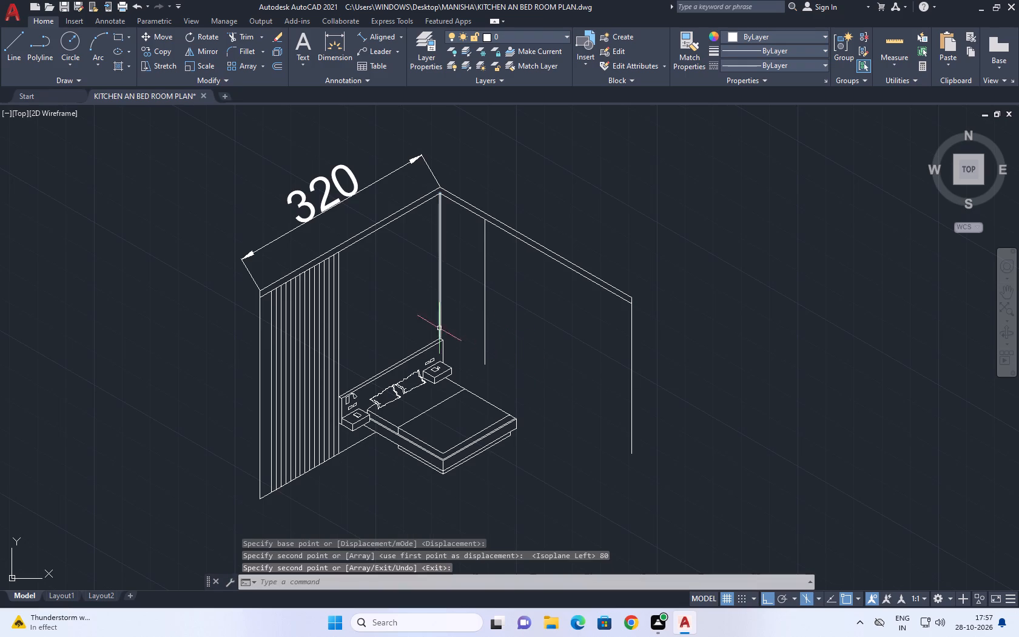
From the plain wall's outer top corner, draw a 20-unit line in the top isoplane, undo it, and redraw it 50 units long.
middle_click_drag(472, 322, 478, 394)
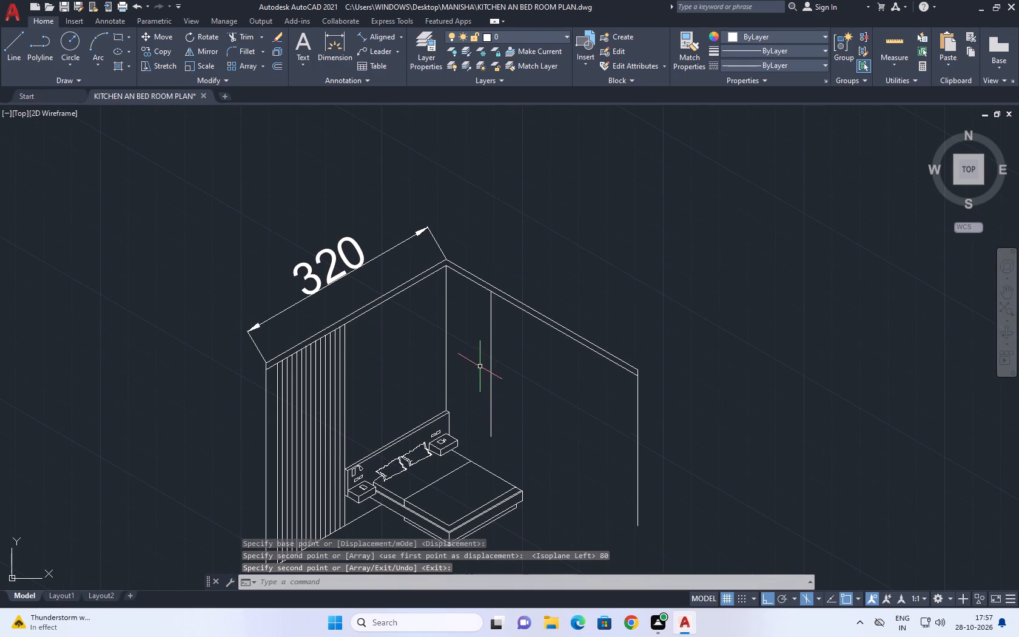
middle_click_drag(508, 377, 459, 366)
middle_click(459, 366)
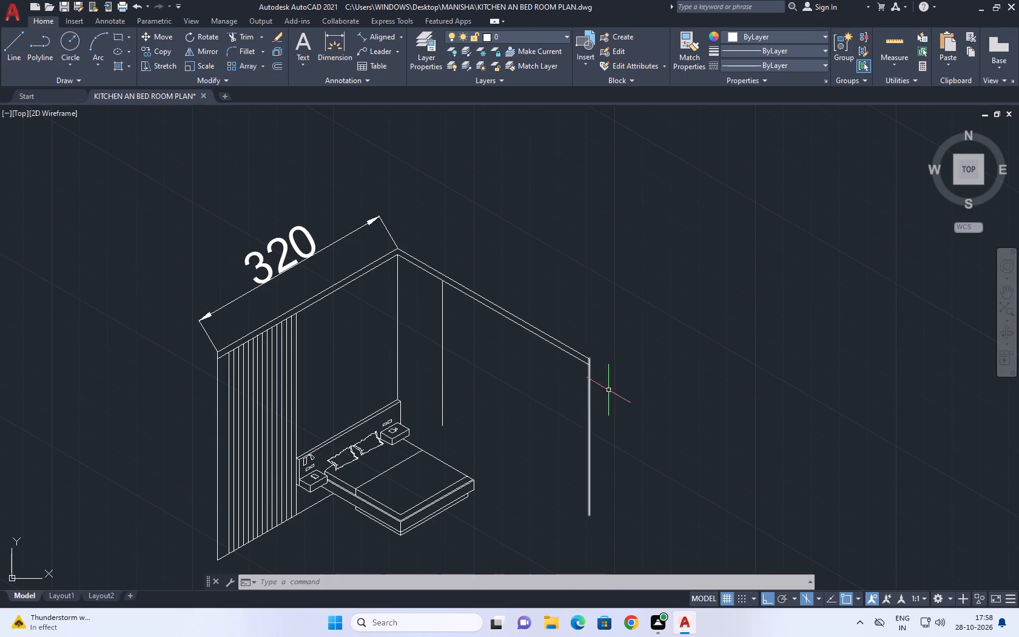
middle_click_drag(665, 397, 634, 343)
middle_click_drag(508, 218, 499, 220)
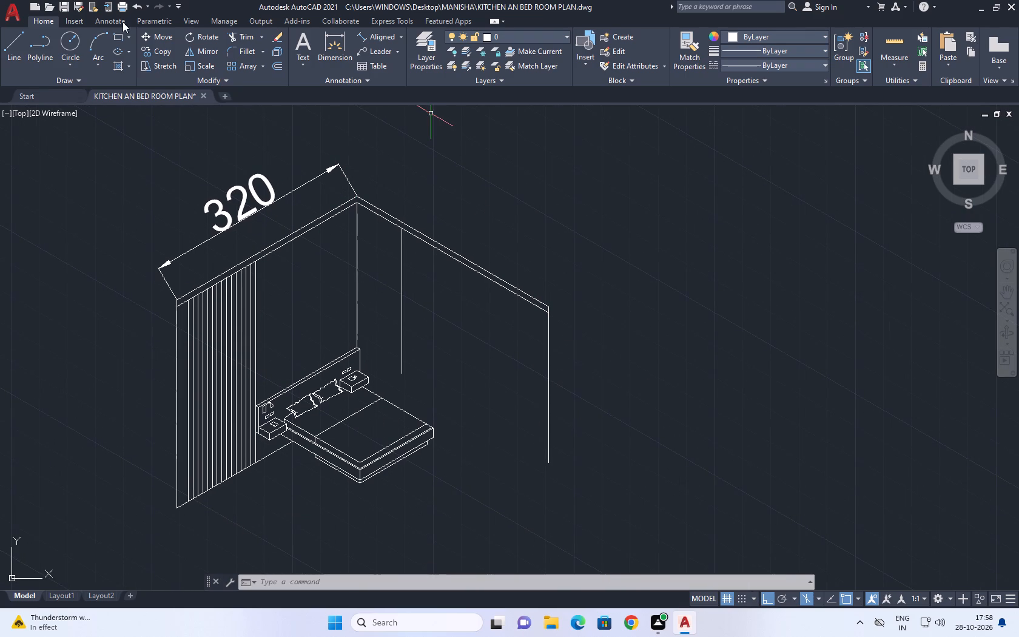
left_click(11, 45)
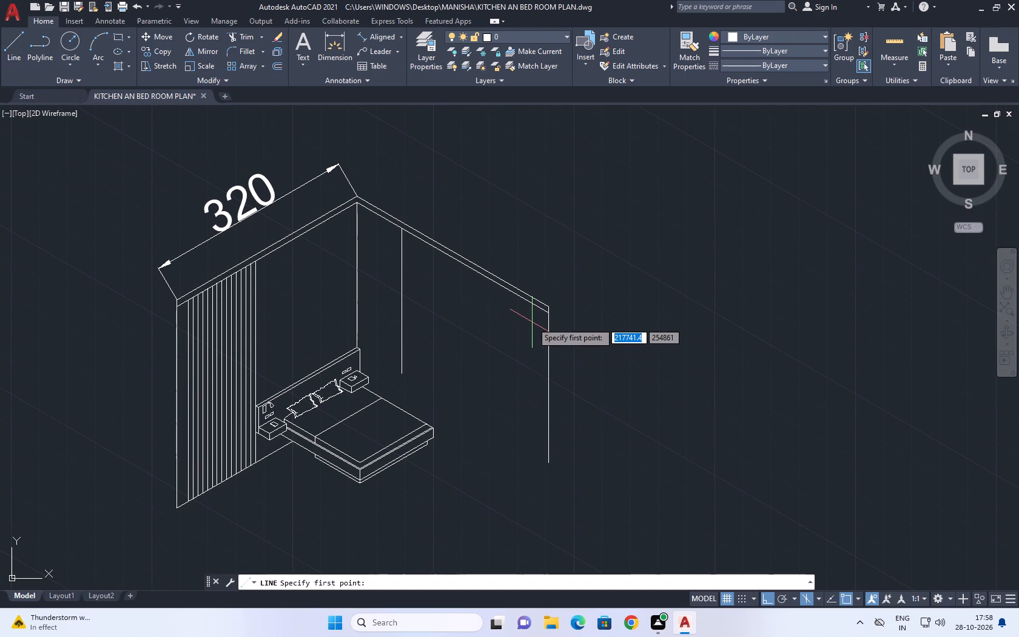
scroll(537, 302, "up", 1)
left_click(554, 312)
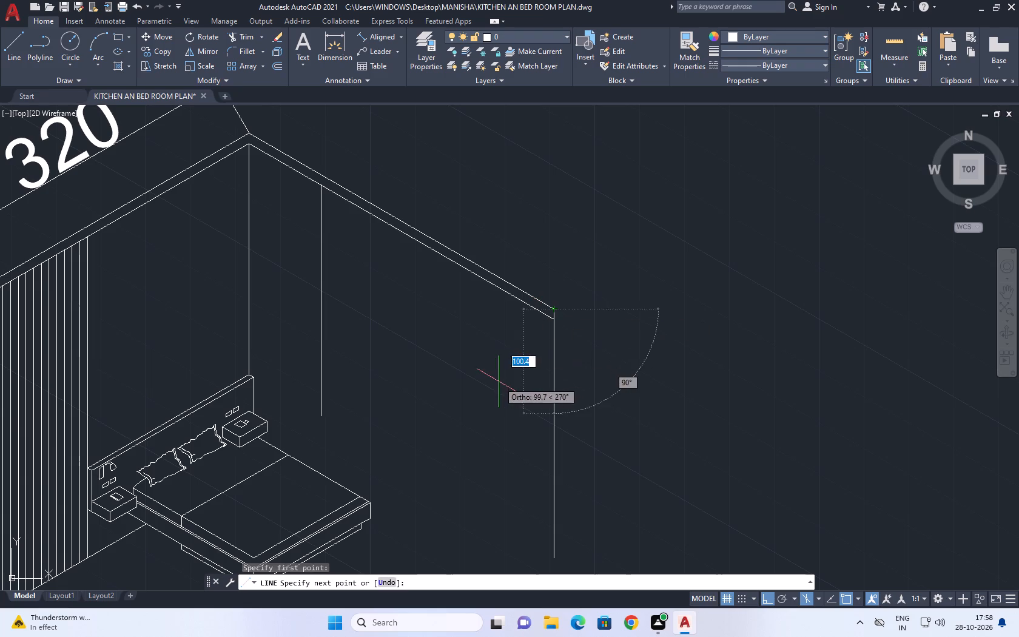
key("F5")
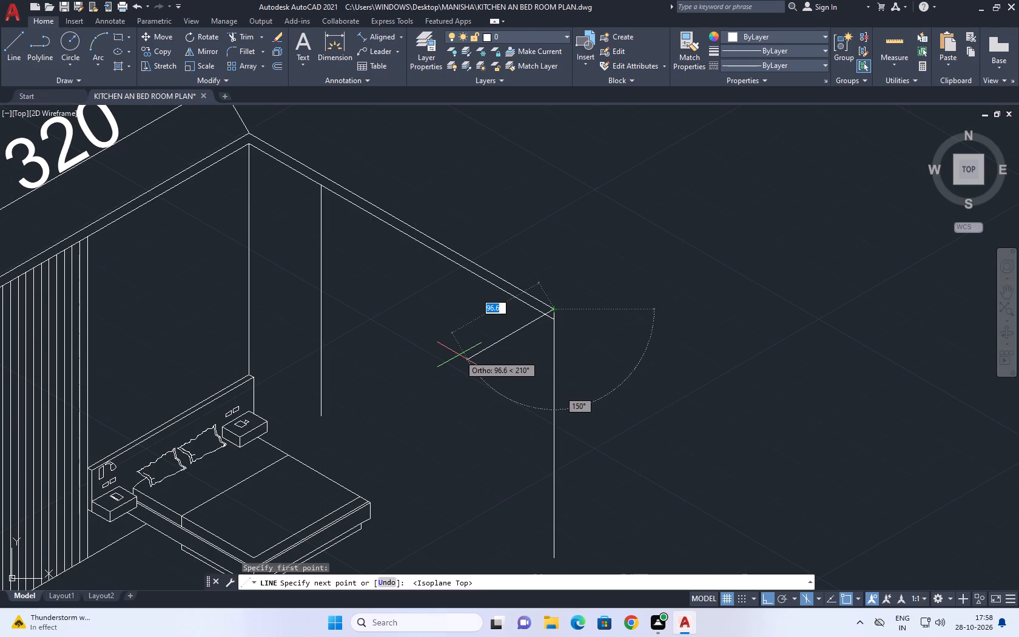
type("20")
key("Return")
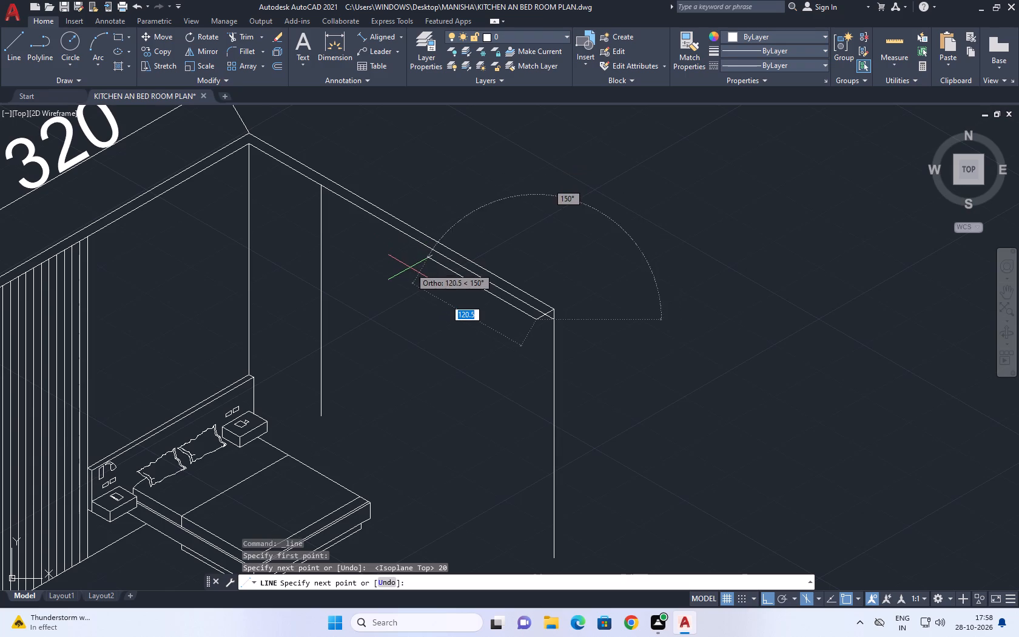
middle_click_drag(463, 340, 488, 383)
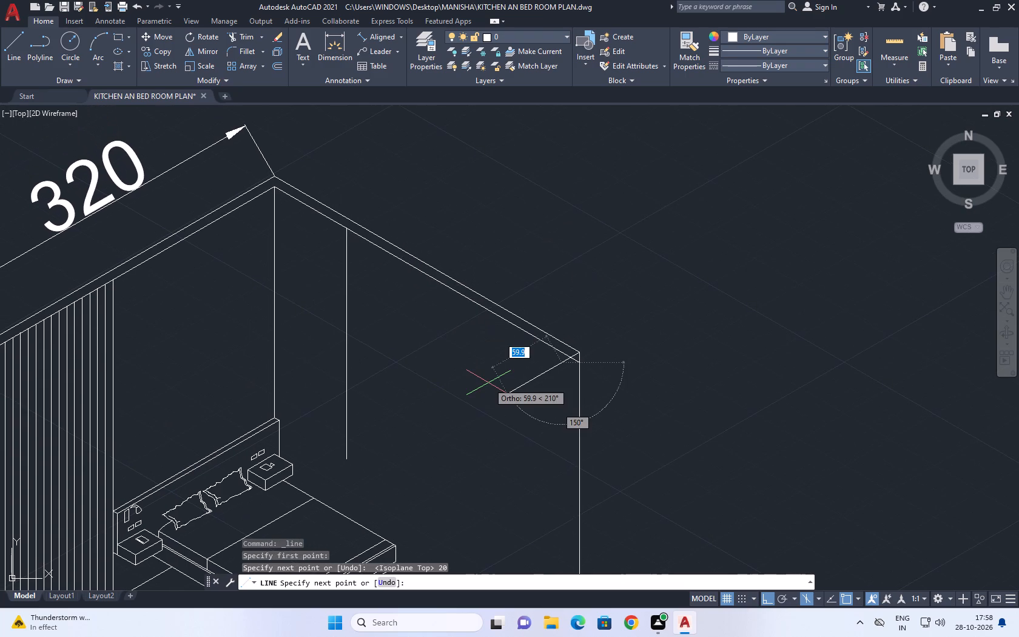
key("ctrl+z")
middle_click_drag(490, 383, 483, 376)
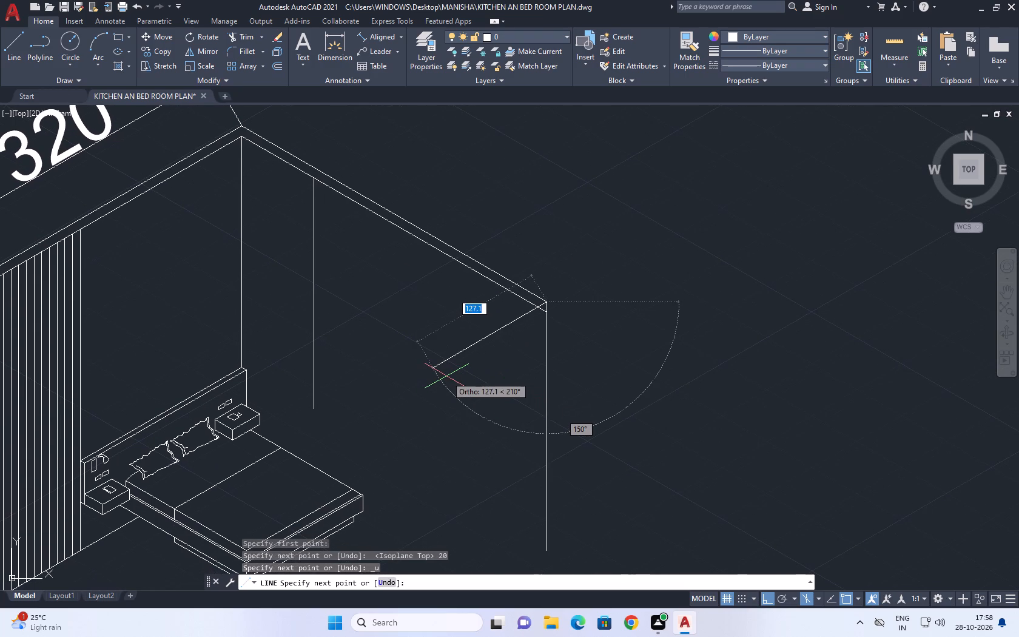
type("50")
key("Return")
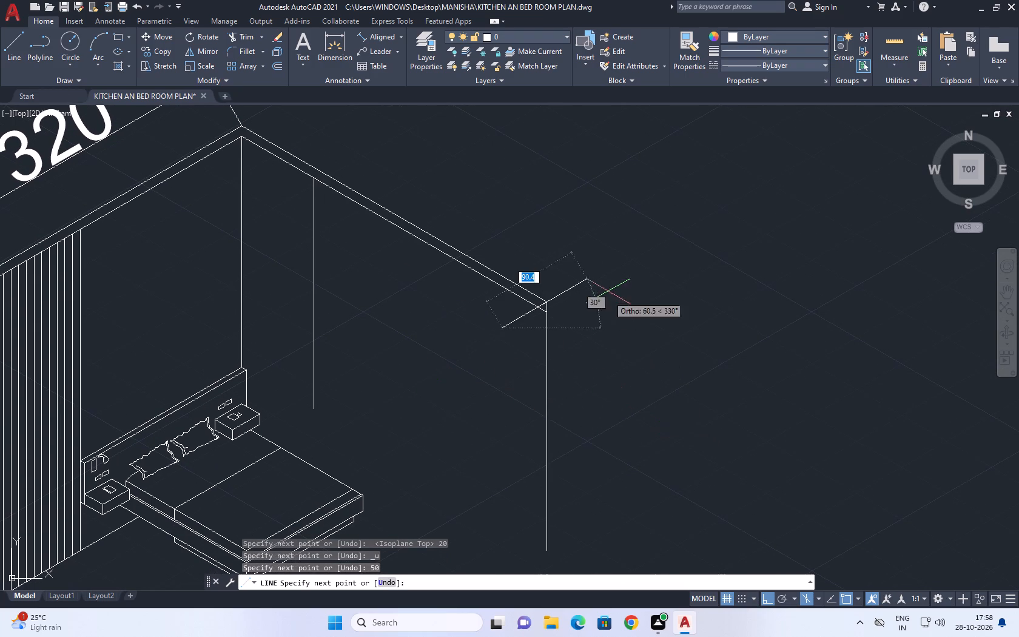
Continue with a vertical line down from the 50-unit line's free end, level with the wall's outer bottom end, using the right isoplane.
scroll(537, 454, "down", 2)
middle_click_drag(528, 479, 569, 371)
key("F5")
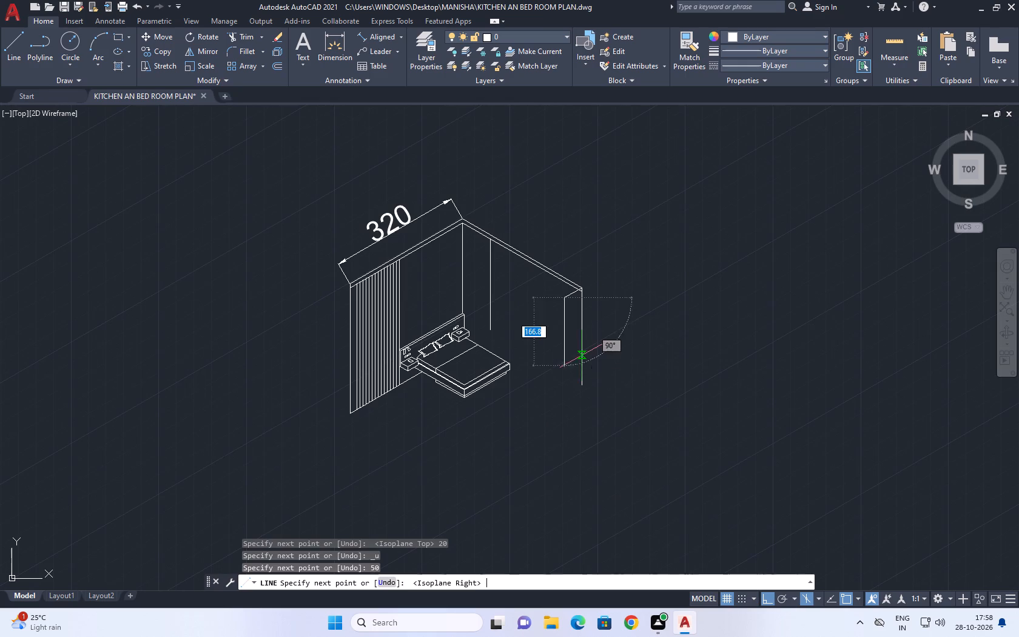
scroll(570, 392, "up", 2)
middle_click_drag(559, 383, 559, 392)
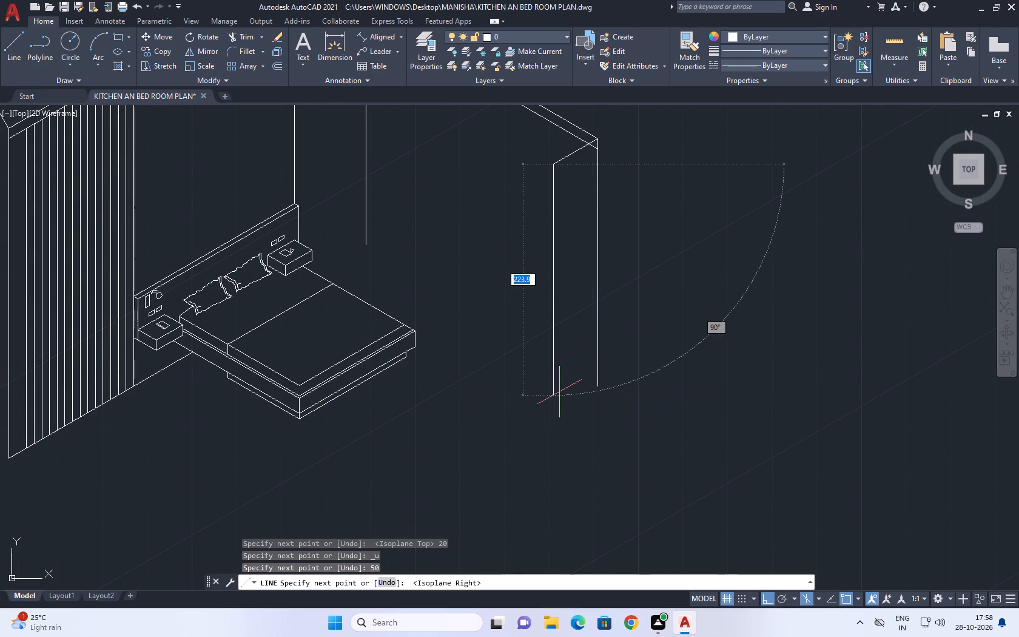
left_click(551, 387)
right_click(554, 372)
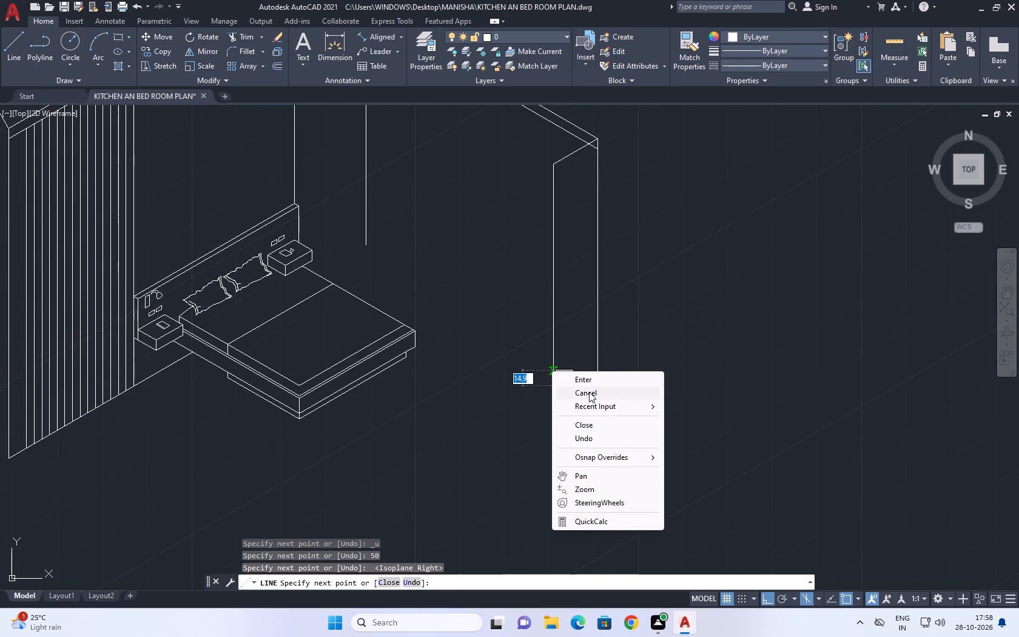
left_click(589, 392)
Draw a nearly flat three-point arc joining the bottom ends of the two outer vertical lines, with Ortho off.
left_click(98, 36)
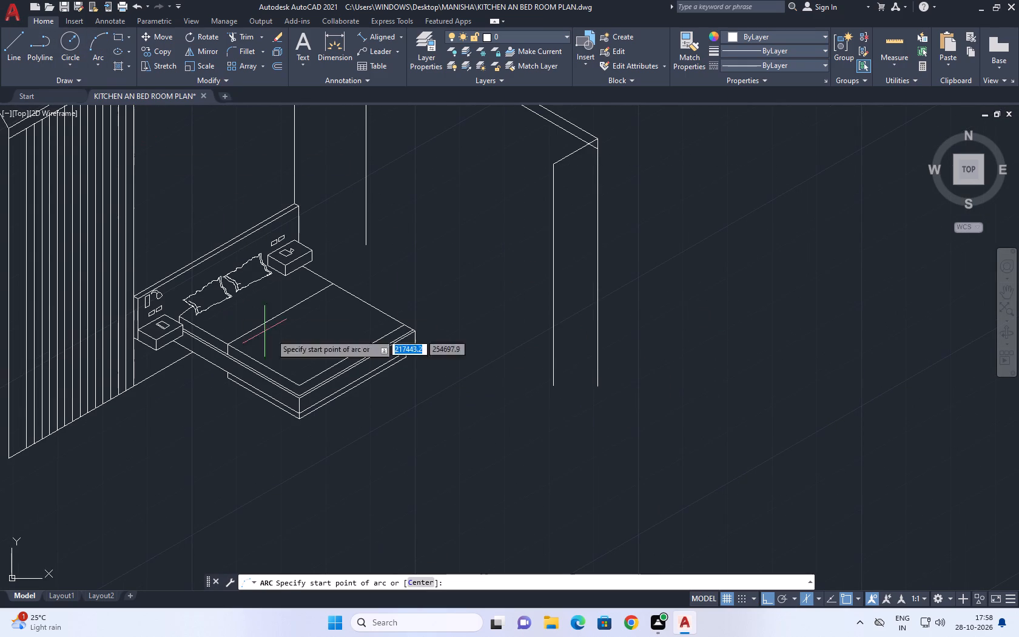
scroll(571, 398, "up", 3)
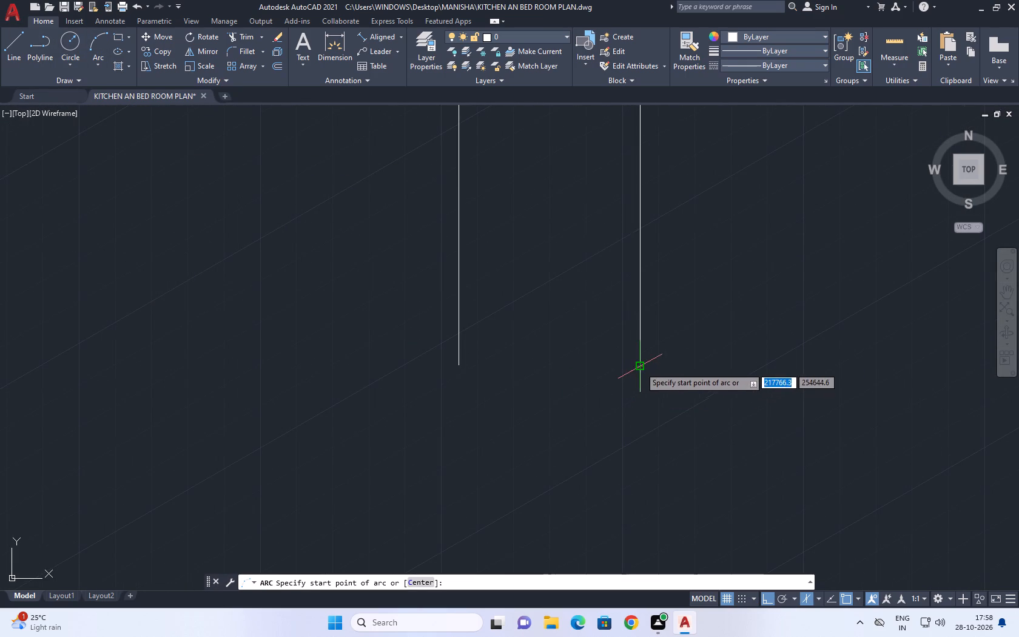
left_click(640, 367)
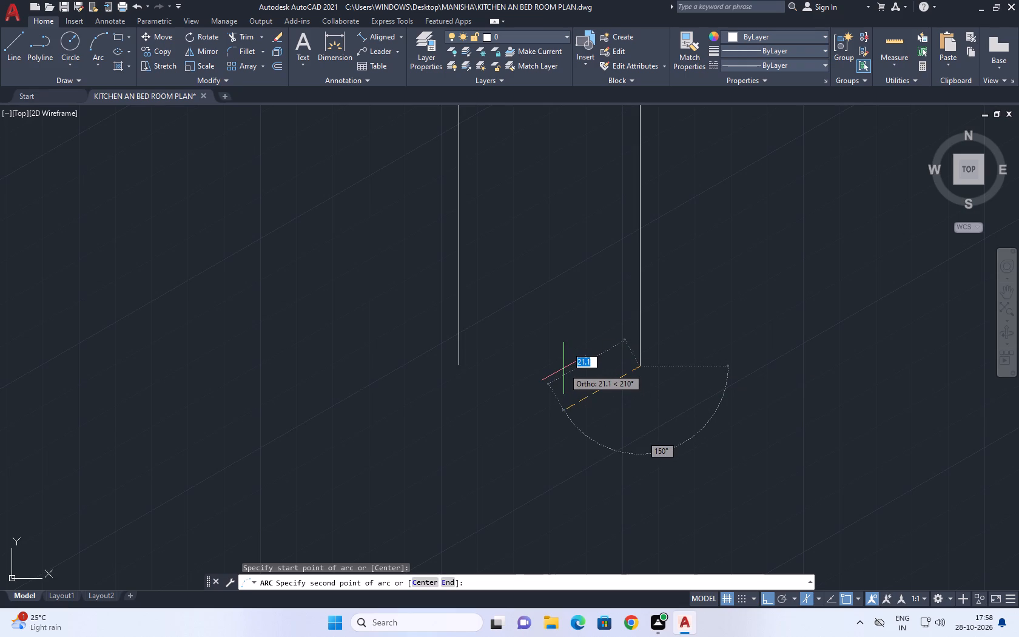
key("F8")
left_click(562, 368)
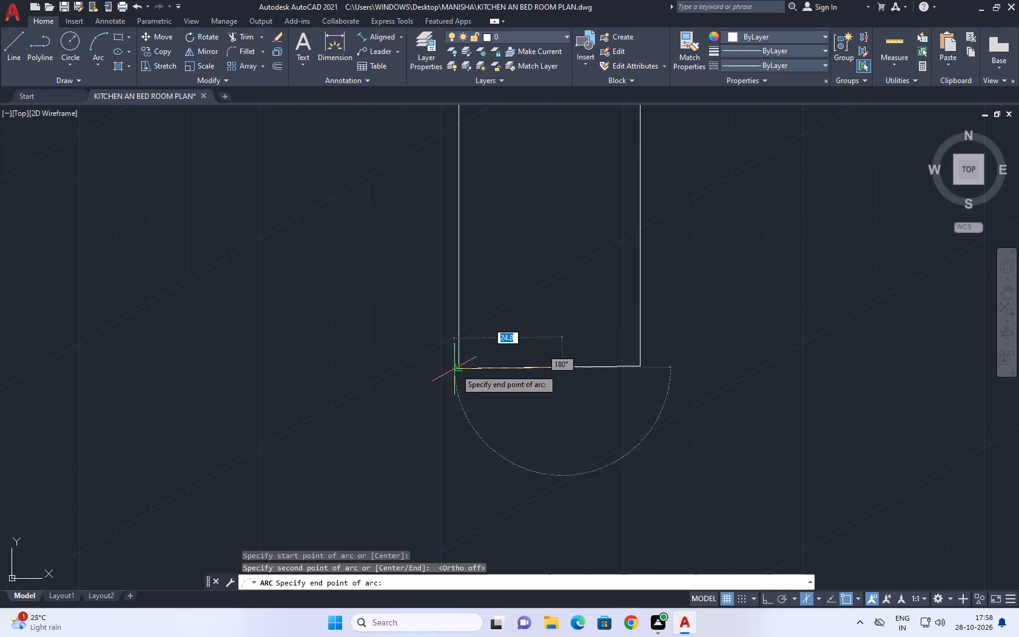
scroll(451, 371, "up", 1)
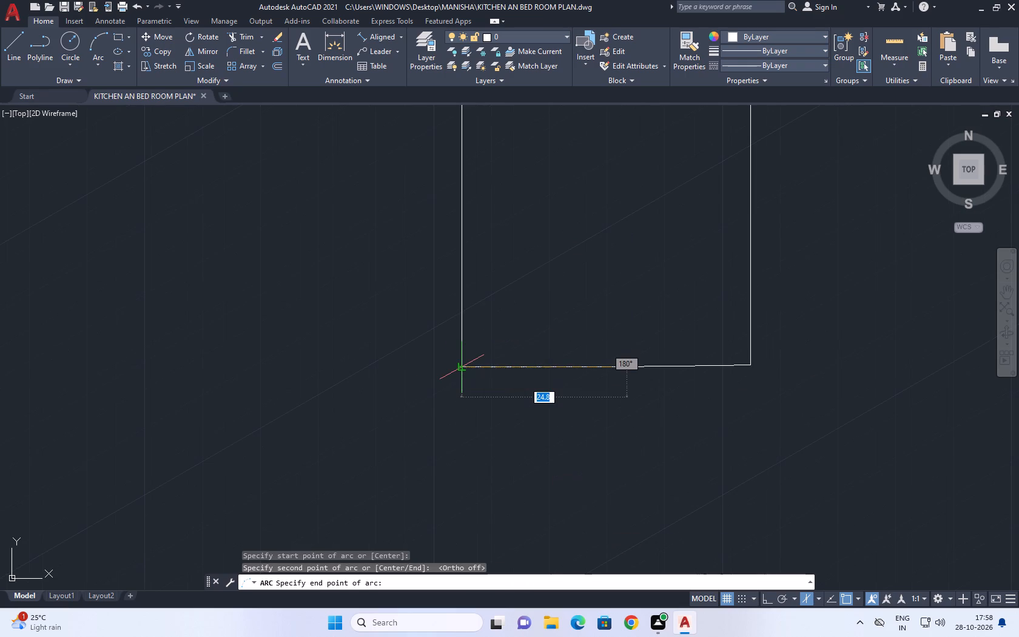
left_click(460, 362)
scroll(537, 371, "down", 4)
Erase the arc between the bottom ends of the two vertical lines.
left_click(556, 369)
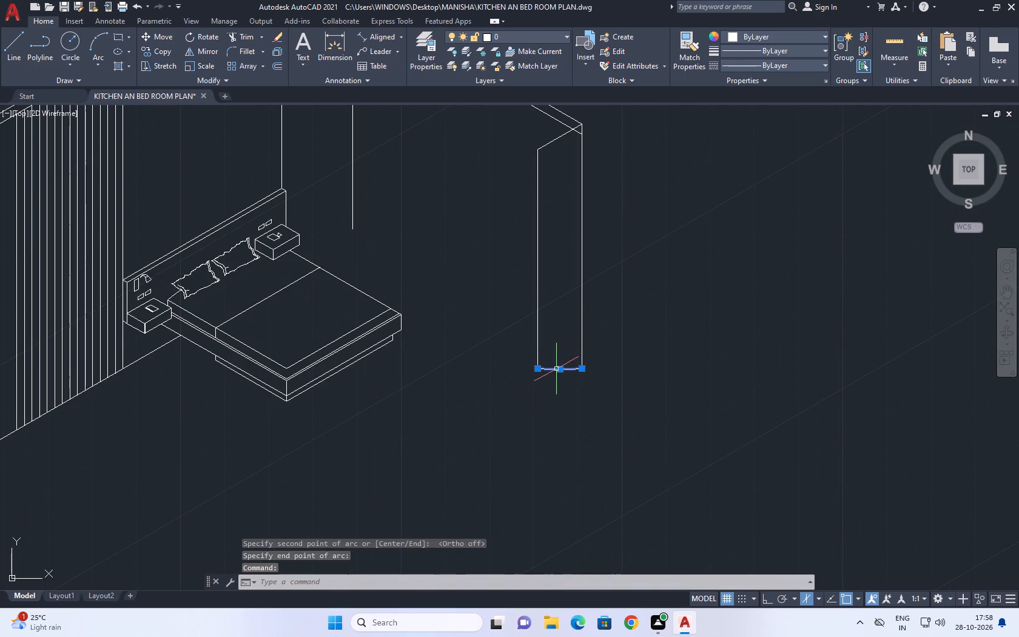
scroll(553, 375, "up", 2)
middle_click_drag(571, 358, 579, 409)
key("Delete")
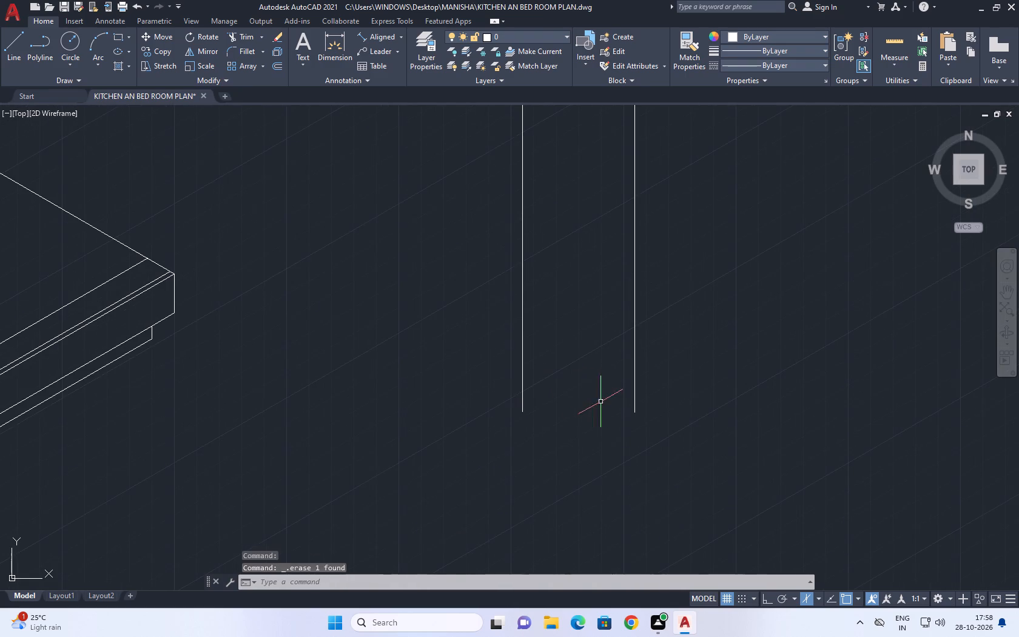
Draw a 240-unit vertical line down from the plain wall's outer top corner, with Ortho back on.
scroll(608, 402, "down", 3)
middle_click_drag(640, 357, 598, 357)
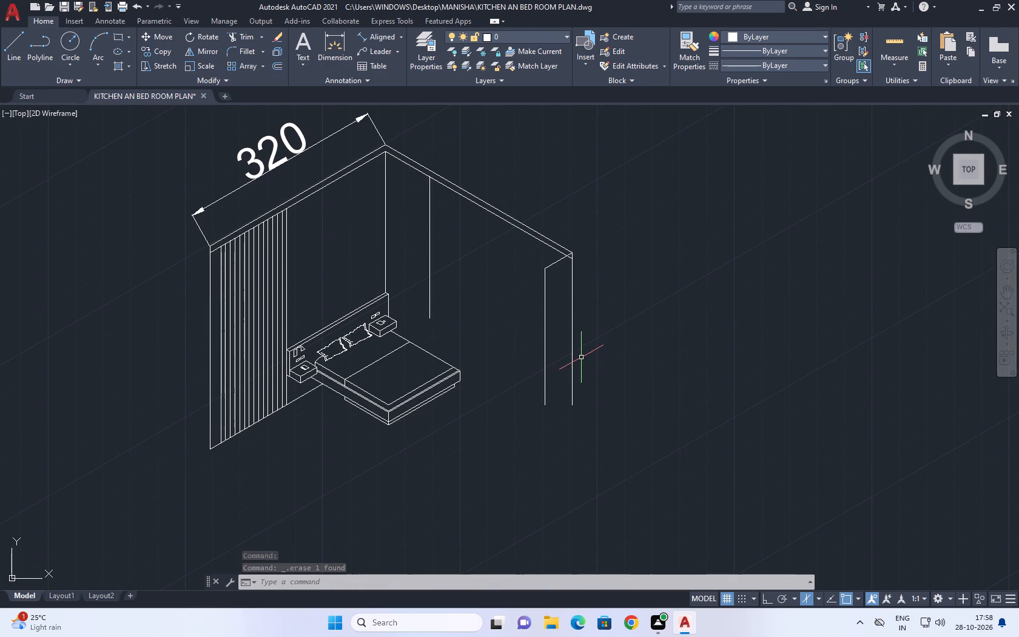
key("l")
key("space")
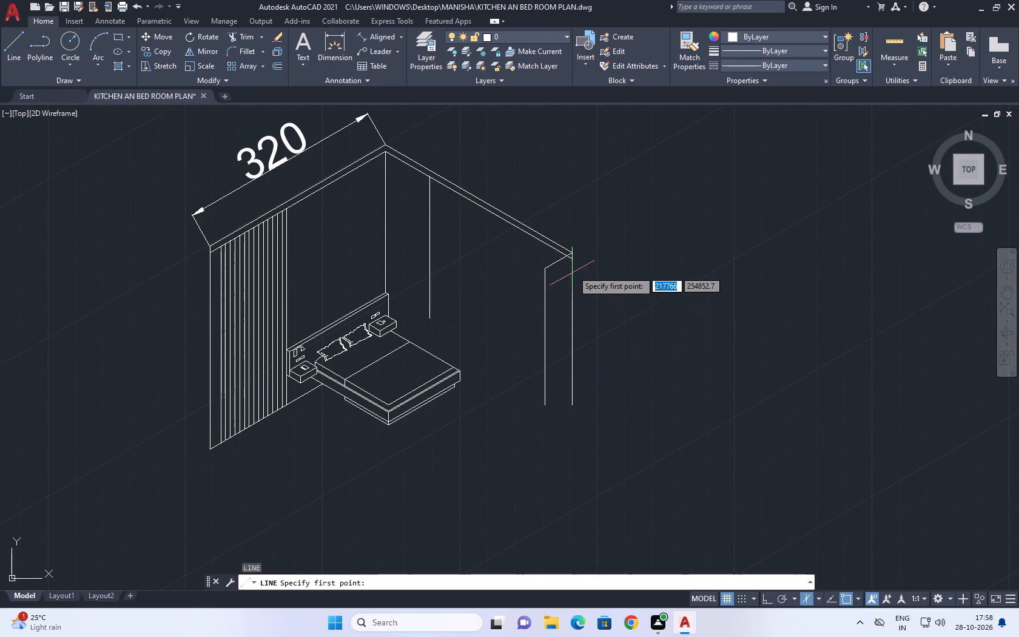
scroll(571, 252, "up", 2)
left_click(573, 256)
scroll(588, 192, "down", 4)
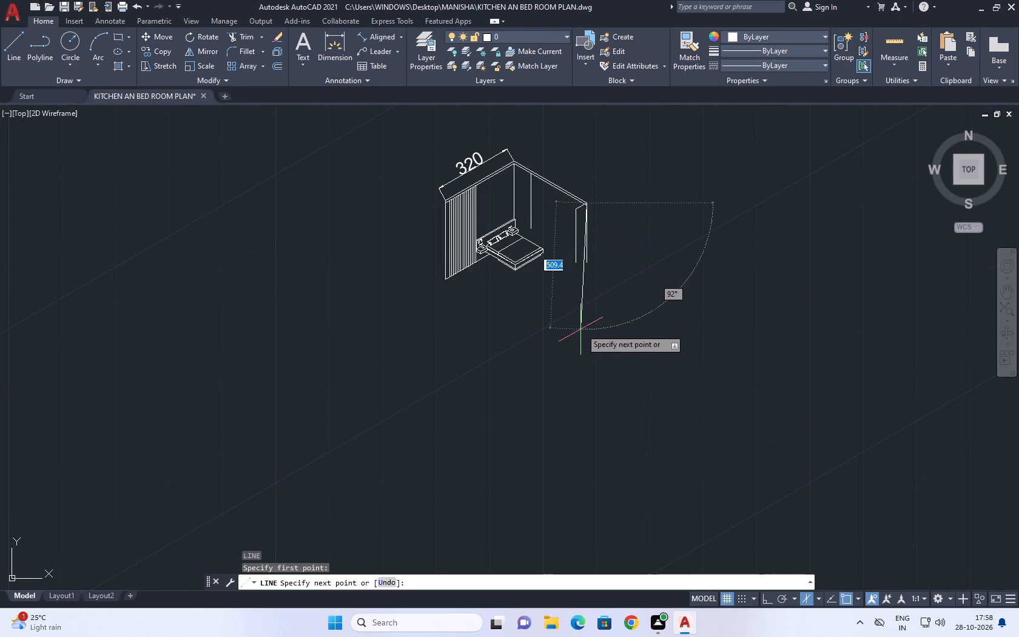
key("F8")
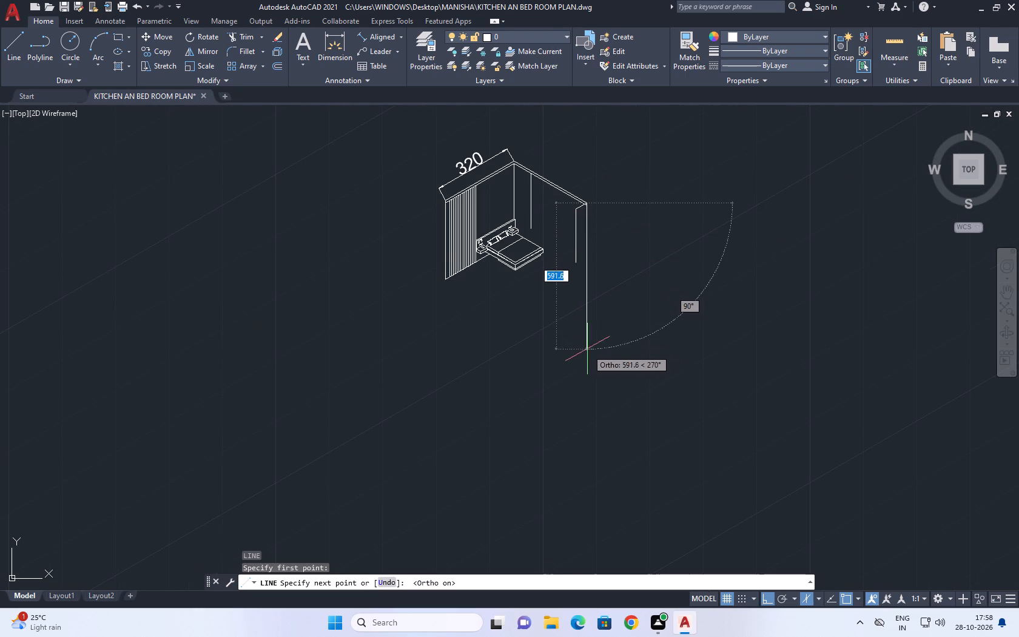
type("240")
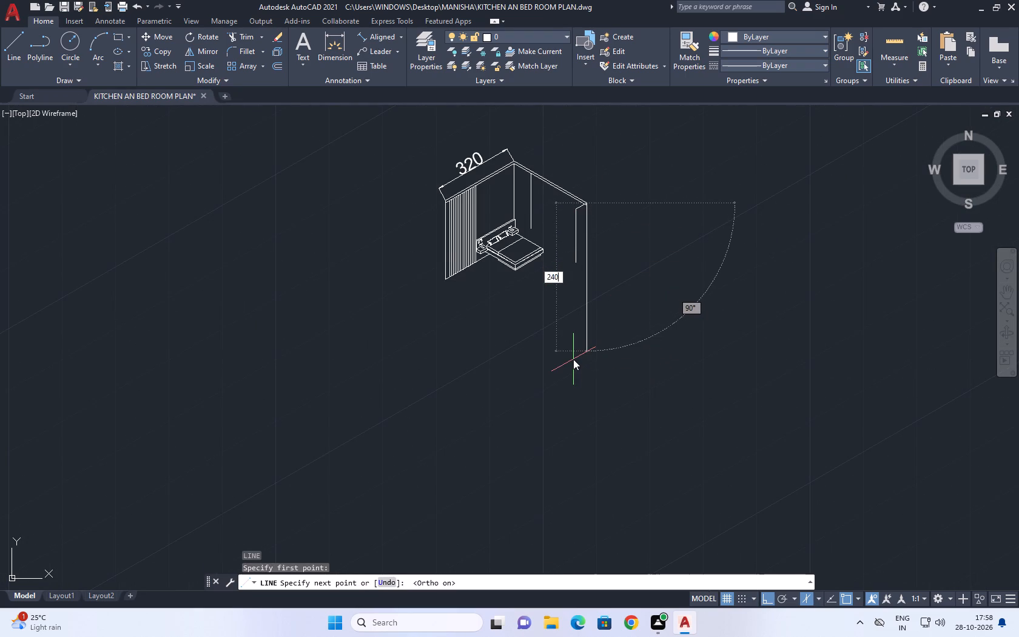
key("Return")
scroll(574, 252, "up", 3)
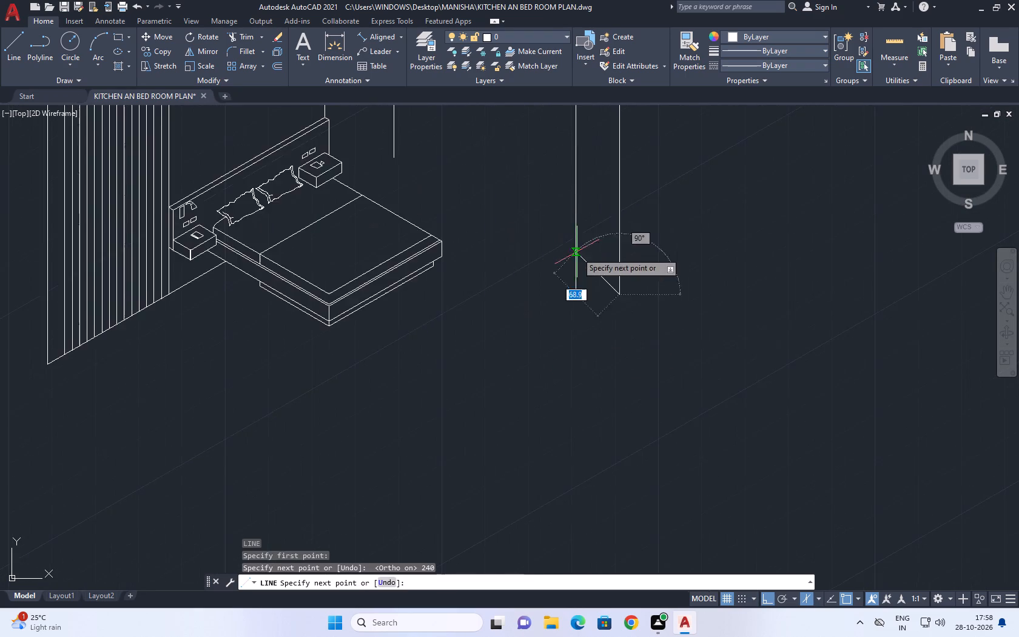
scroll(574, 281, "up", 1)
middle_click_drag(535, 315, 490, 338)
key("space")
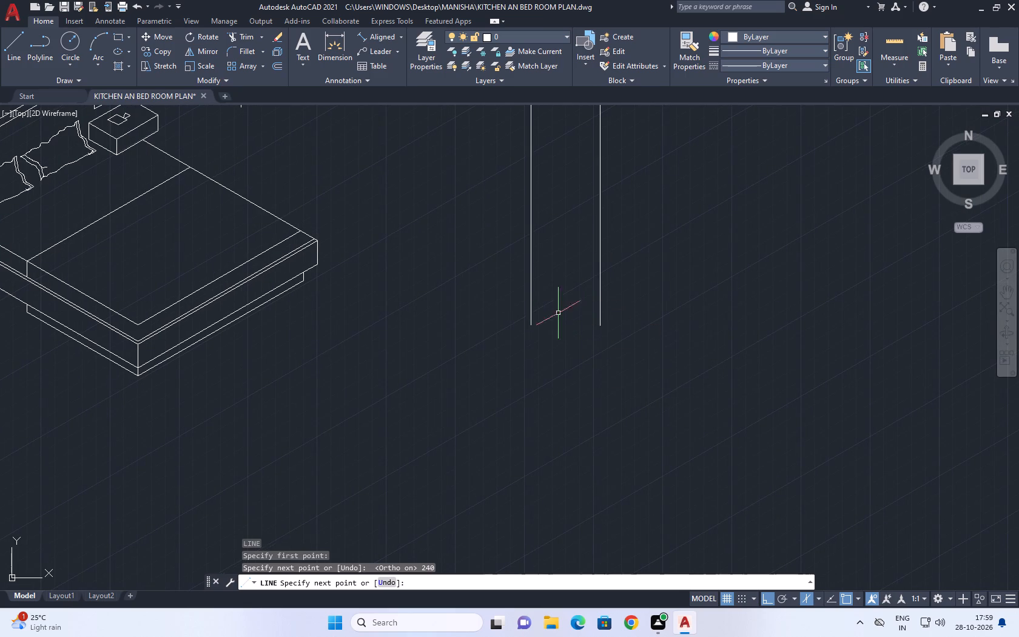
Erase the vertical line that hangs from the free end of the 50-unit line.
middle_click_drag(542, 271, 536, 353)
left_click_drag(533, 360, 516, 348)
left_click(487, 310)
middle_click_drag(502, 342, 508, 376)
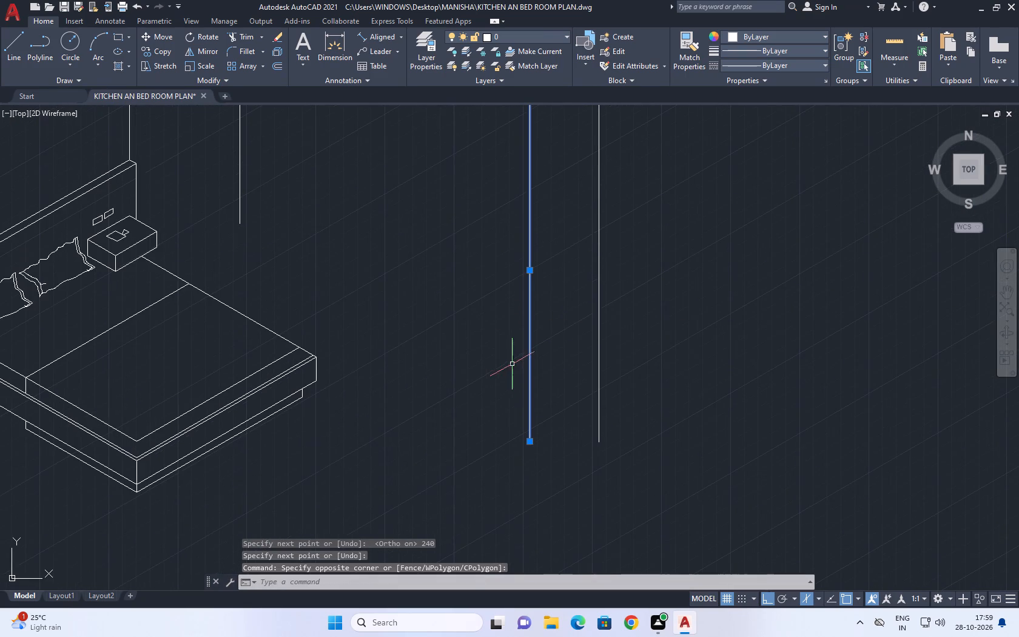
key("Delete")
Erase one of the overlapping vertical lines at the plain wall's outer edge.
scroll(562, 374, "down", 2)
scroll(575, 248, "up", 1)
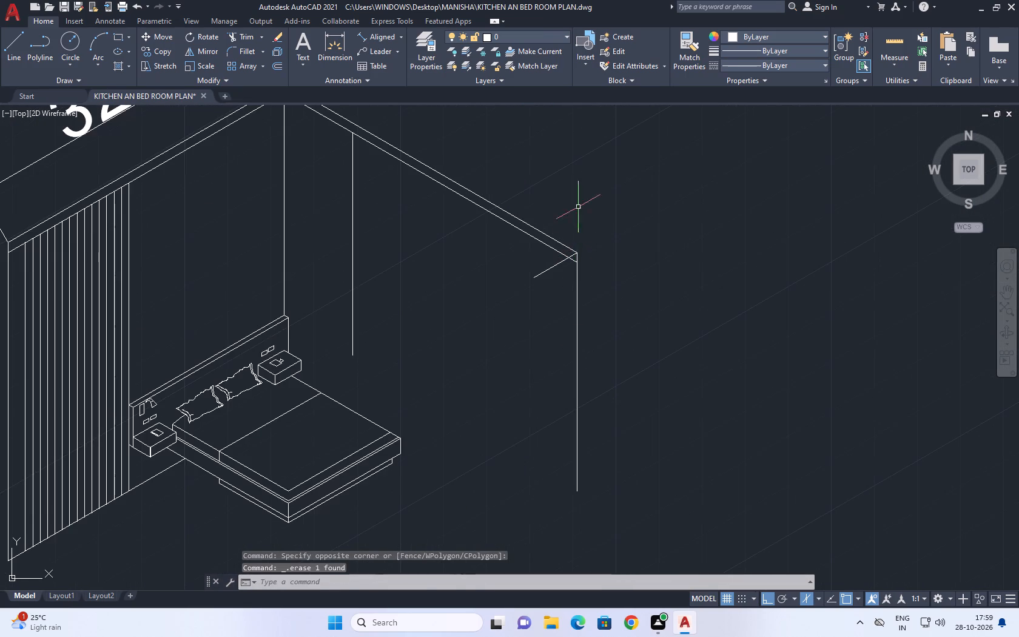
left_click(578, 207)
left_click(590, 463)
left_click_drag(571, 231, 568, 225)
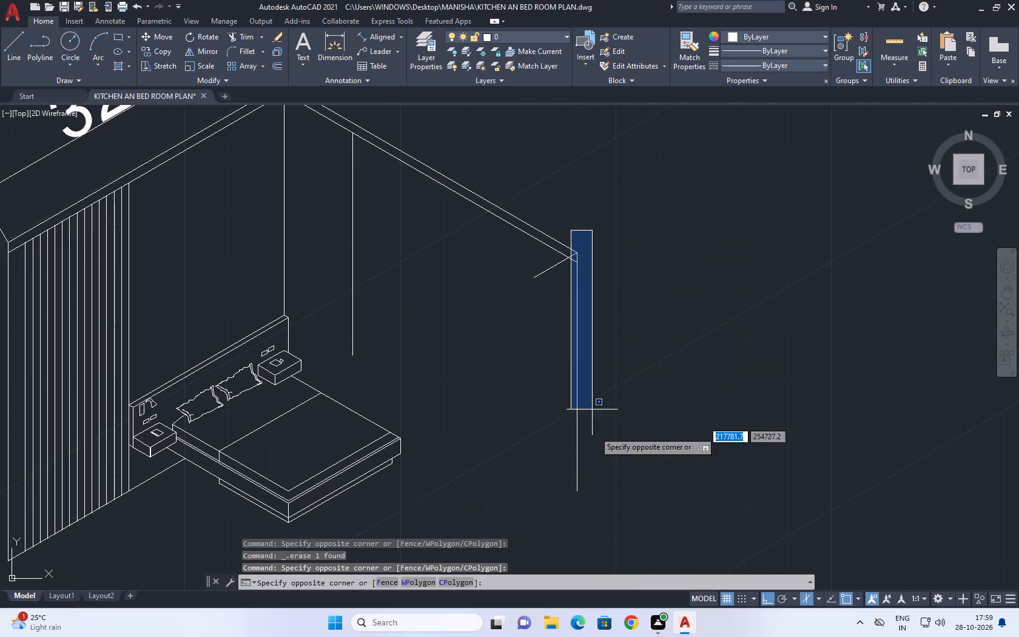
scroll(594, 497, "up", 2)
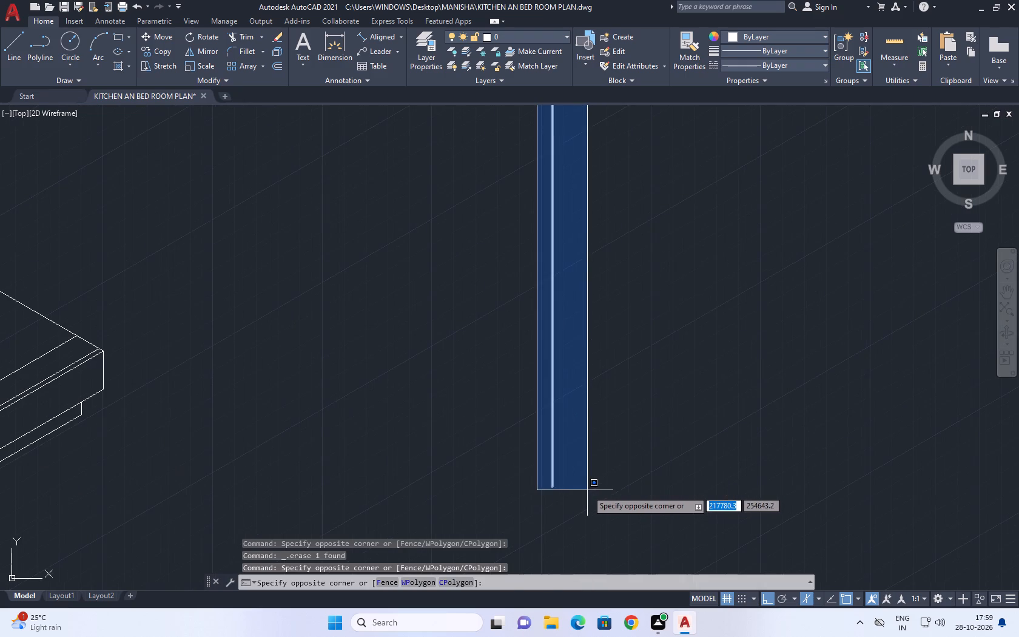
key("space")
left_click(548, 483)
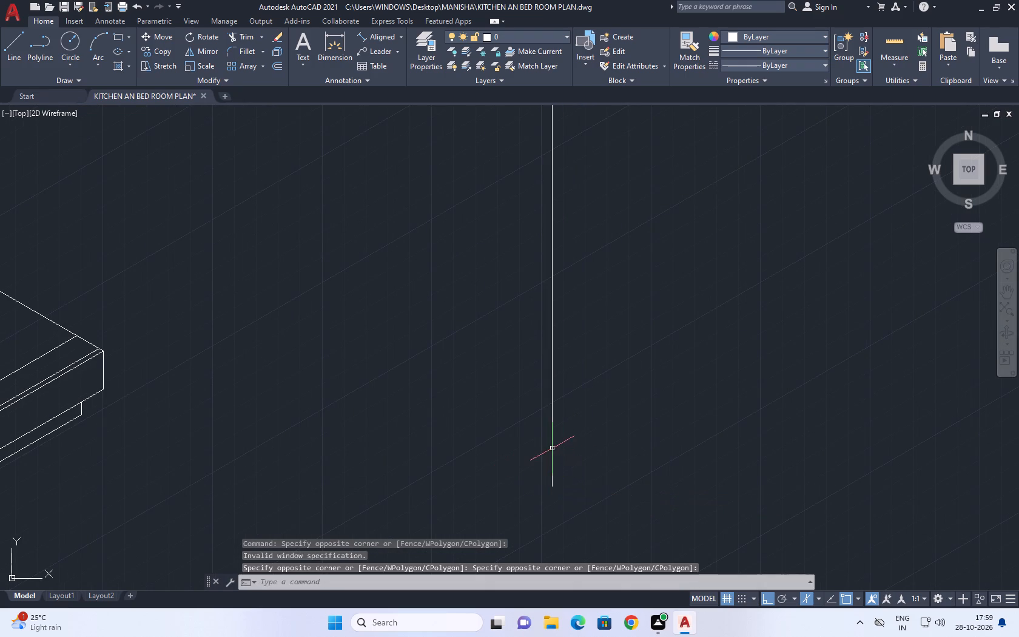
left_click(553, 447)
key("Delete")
Draw a 240-unit vertical line down from the free end of the 50-unit line at the plain wall's outer corner.
scroll(580, 460, "down", 4)
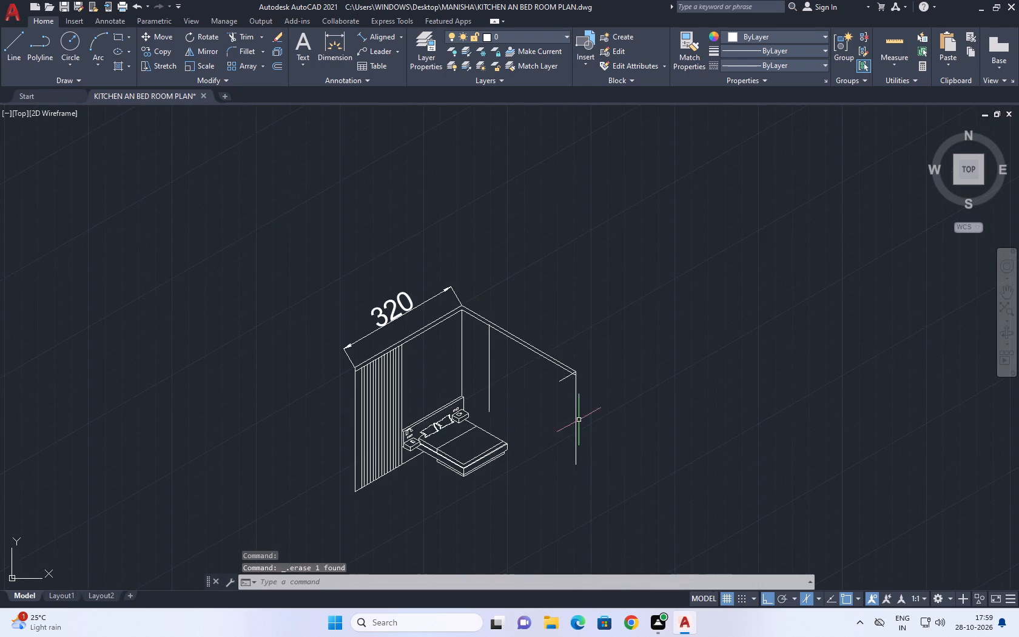
scroll(563, 407, "up", 3)
type("L")
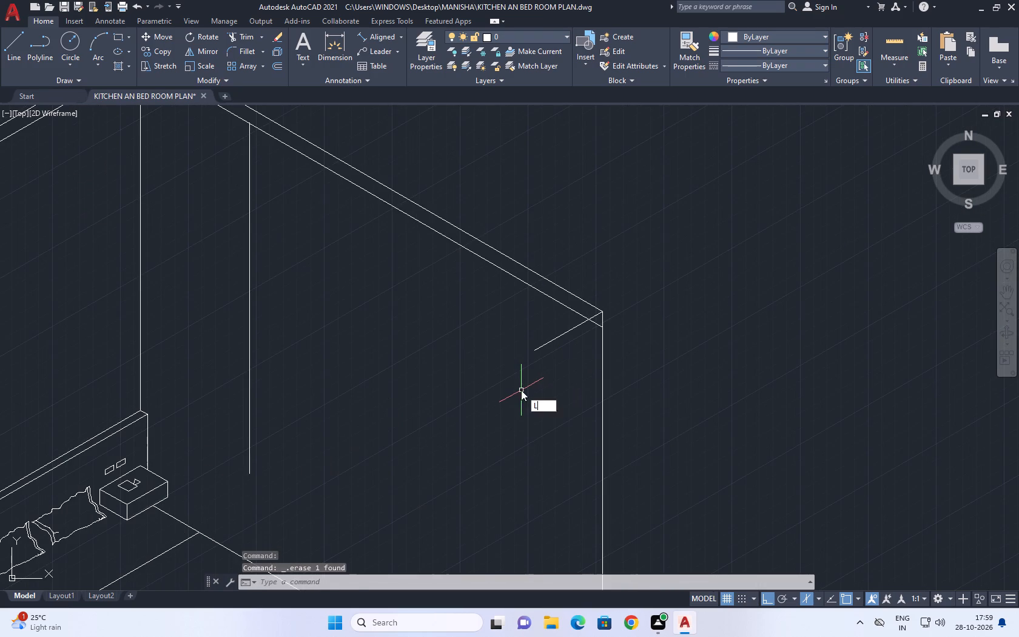
key("space")
left_click(531, 351)
scroll(514, 325, "down", 2)
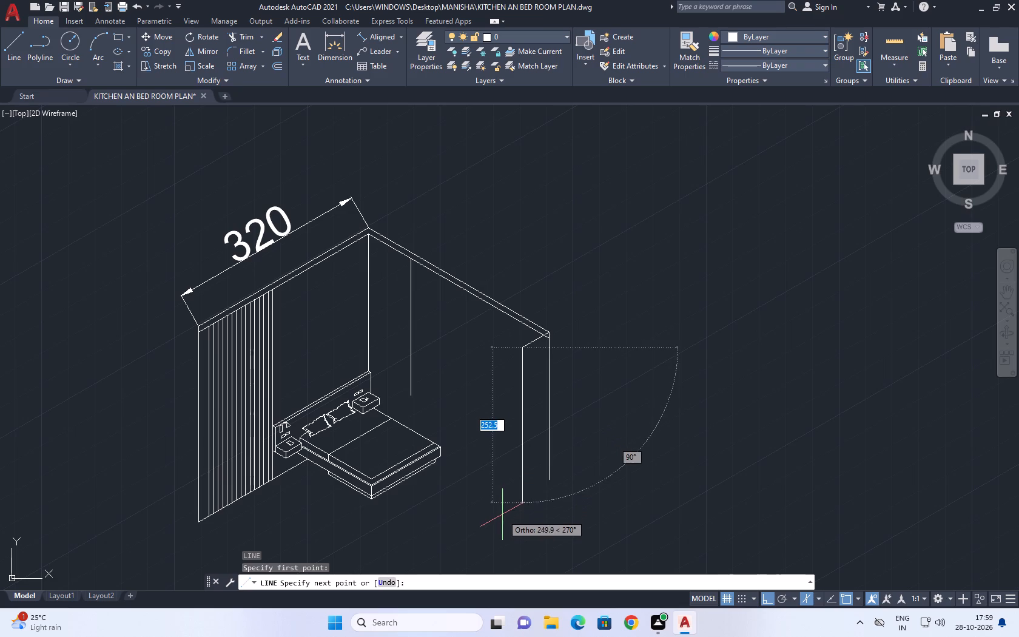
type("240")
key("Return")
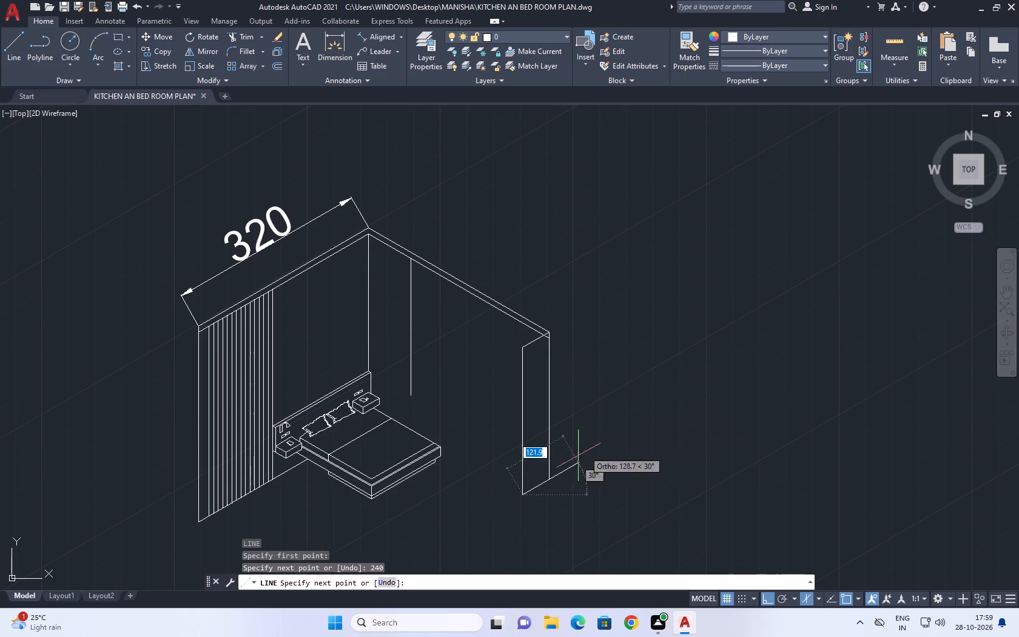
scroll(563, 489, "up", 2)
key("space")
Draw a three-point arc, with Ortho off, bulging outward between the bottom ends of the two vertical lines.
middle_click_drag(597, 422, 634, 425)
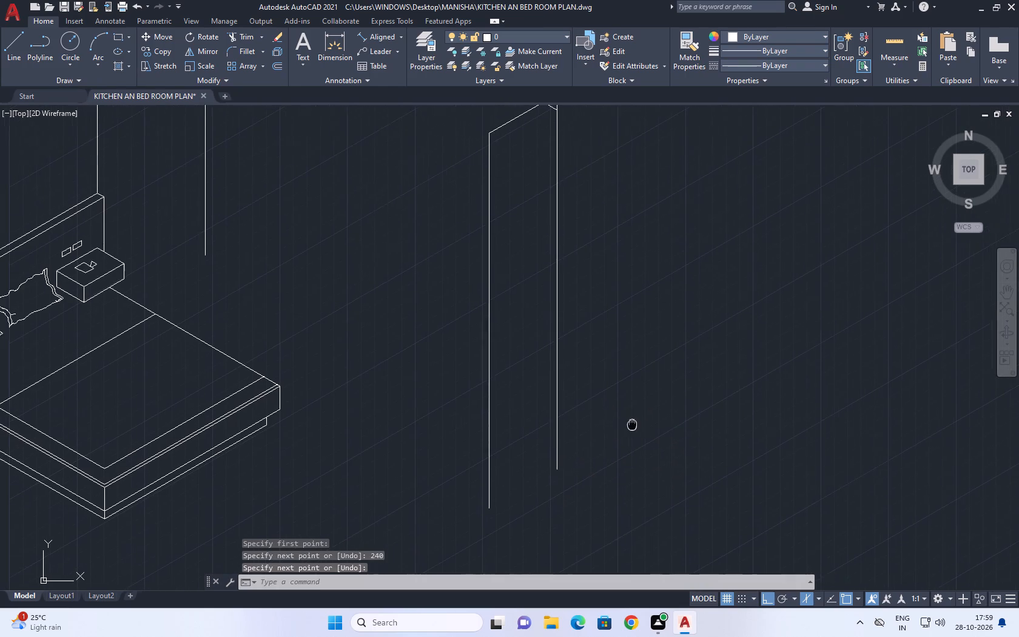
middle_click_drag(634, 425, 696, 432)
middle_click(696, 432)
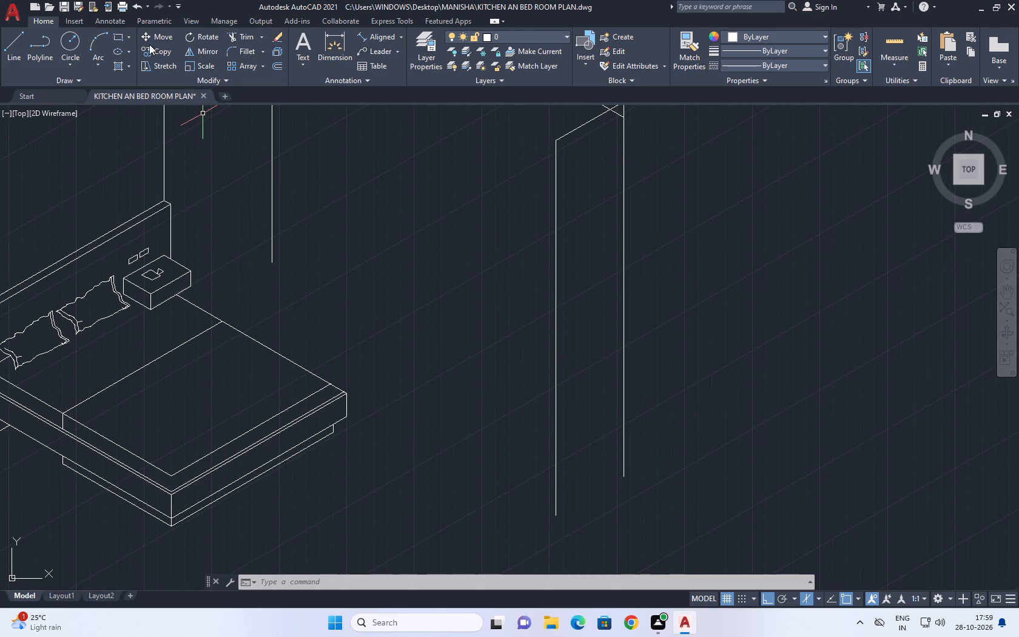
left_click(96, 41)
middle_click_drag(508, 301, 434, 179)
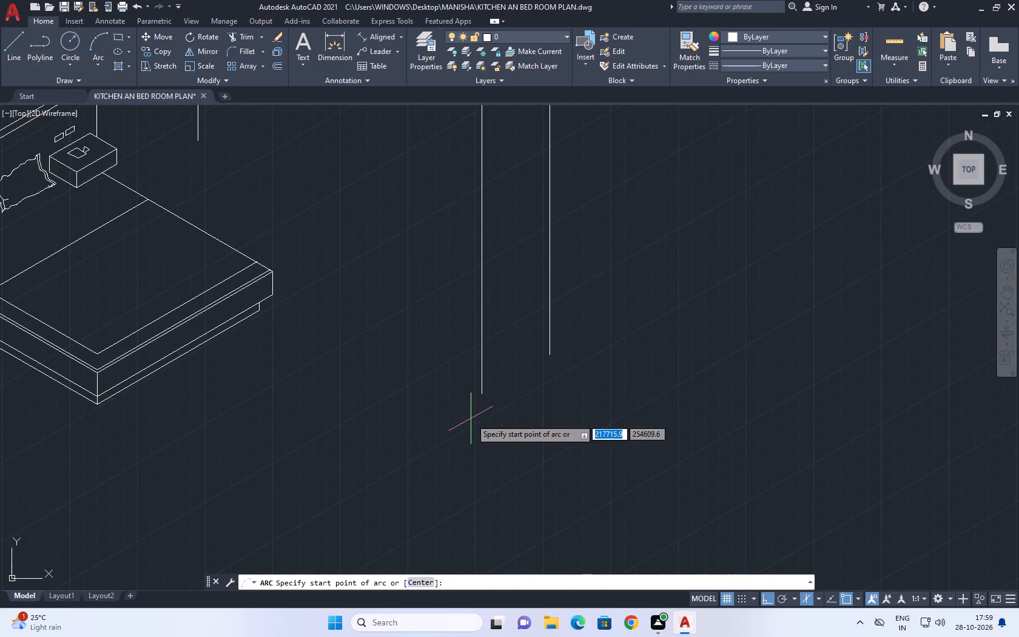
left_click(482, 391)
scroll(512, 386, "up", 2)
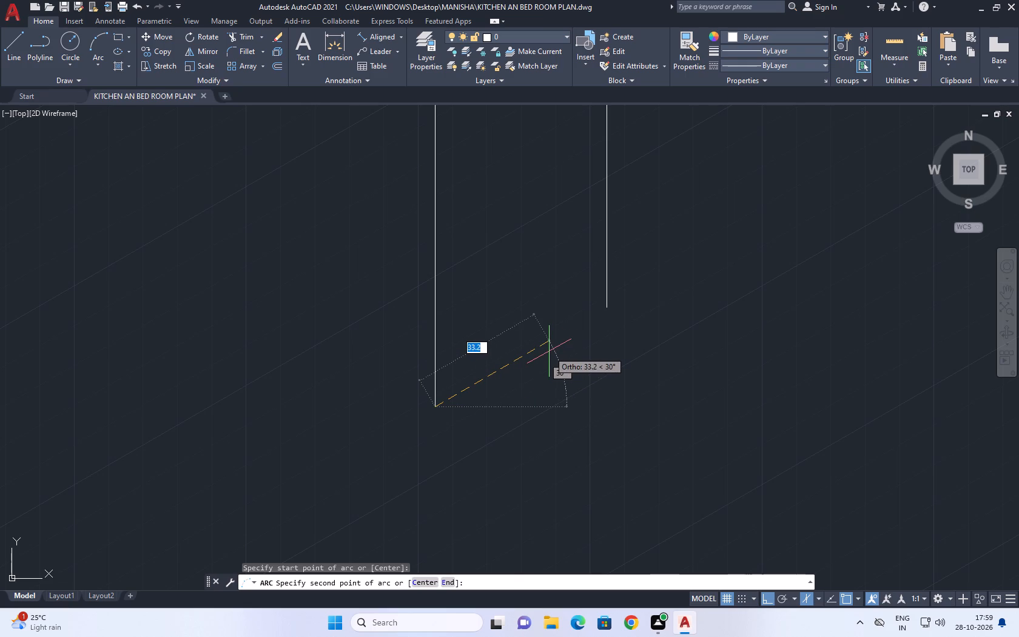
key("F8")
left_click(536, 379)
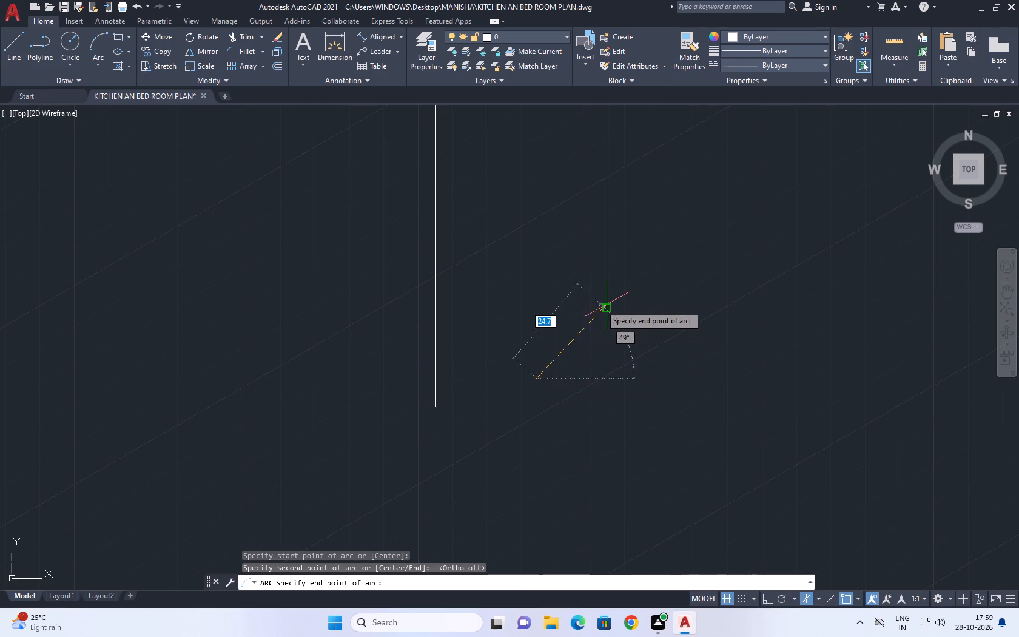
left_click(610, 306)
With Ortho back on, draw a 100-unit line parallel to the plain wall from the free end of the 50-unit line.
scroll(646, 330, "down", 5)
scroll(704, 350, "down", 3)
middle_click_drag(690, 348, 682, 338)
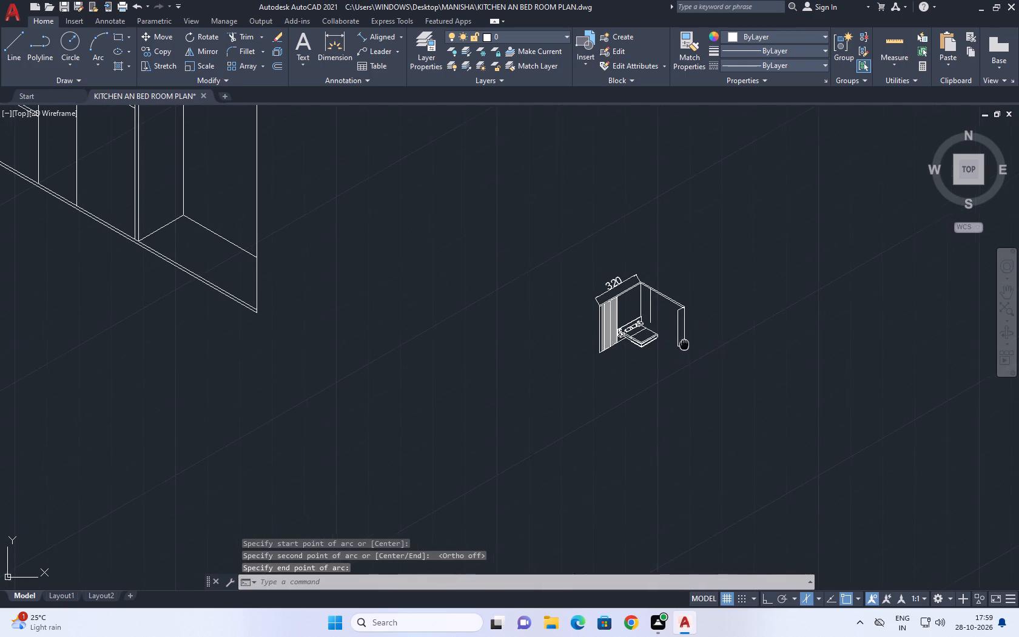
middle_click_drag(682, 338, 669, 317)
middle_click_drag(595, 302, 609, 337)
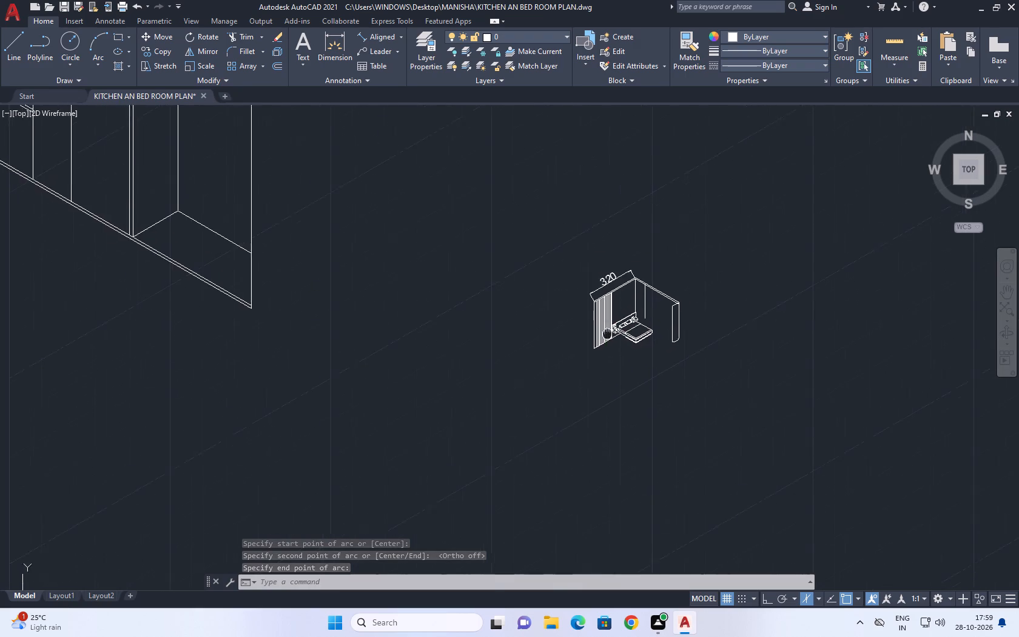
middle_click_drag(609, 337, 609, 339)
scroll(634, 350, "up", 1)
key("F8")
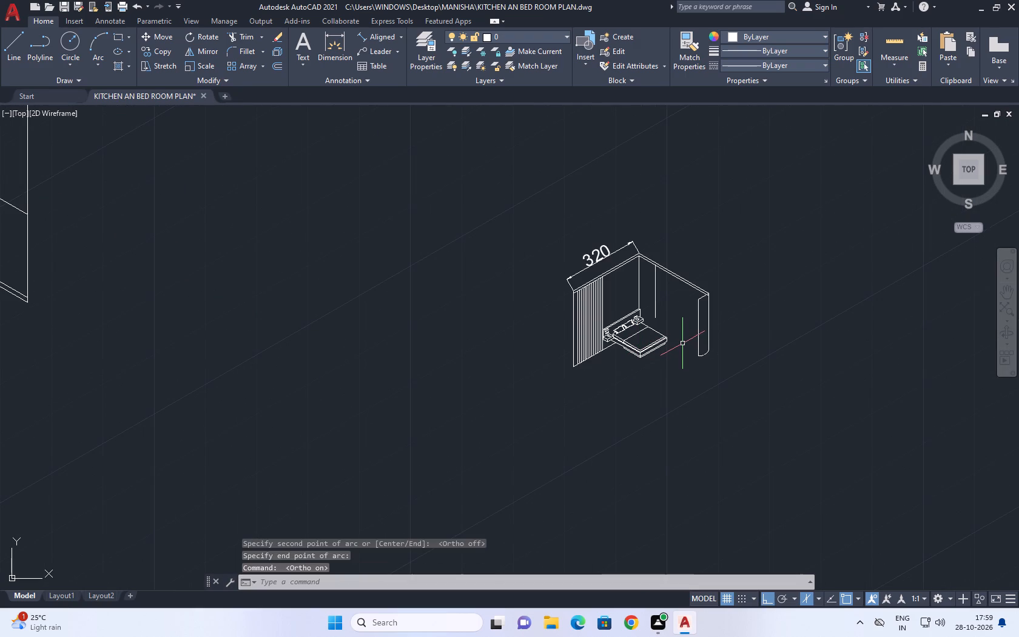
type("L")
key("space")
scroll(688, 301, "up", 3)
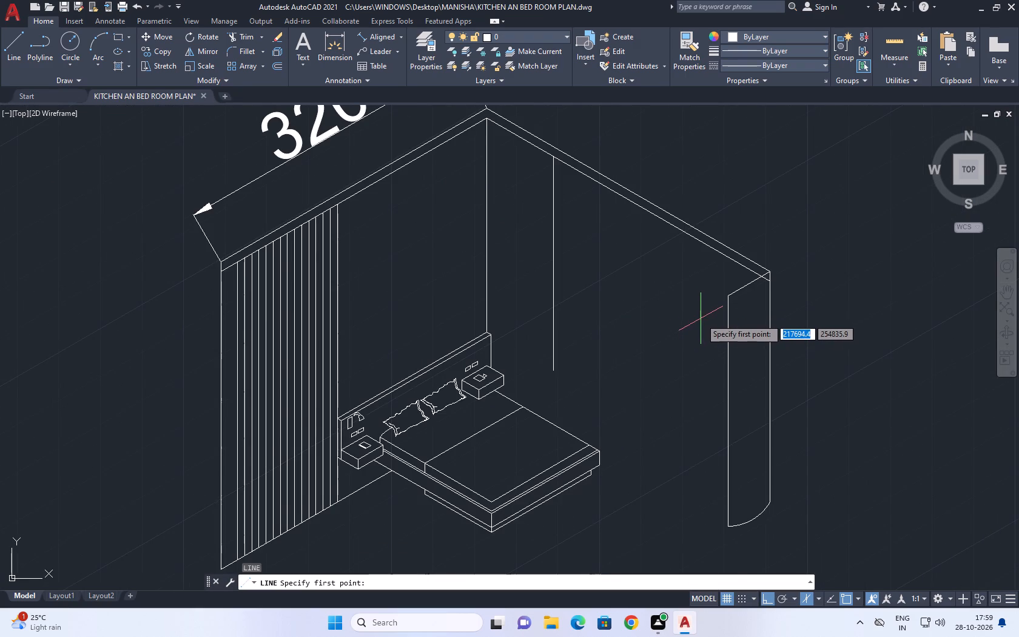
scroll(701, 318, "up", 1)
left_click(747, 283)
middle_click_drag(587, 245, 616, 289)
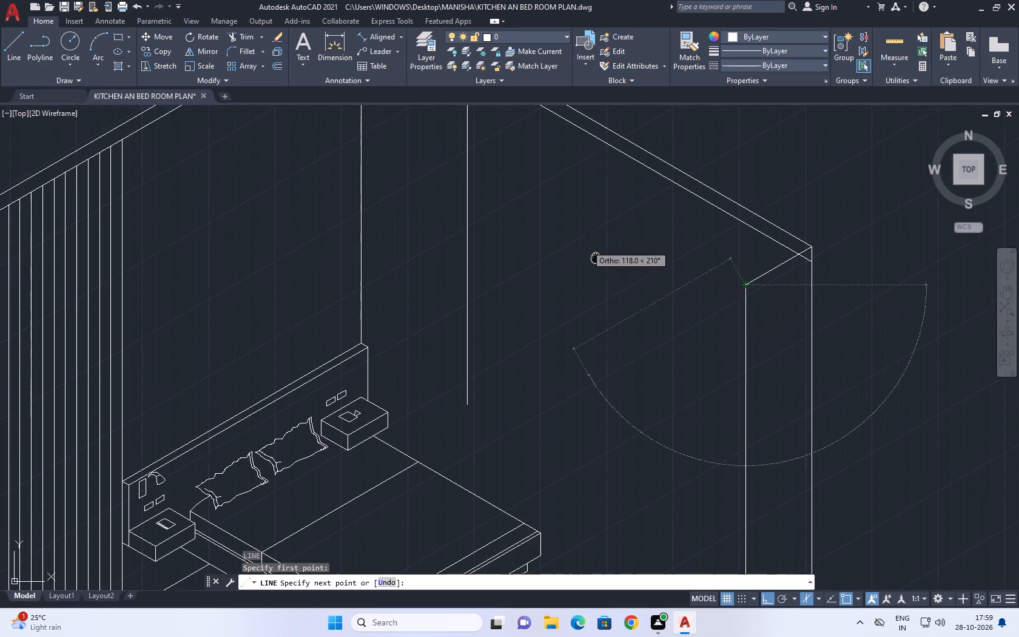
middle_click_drag(616, 289, 644, 331)
scroll(644, 331, "down", 1)
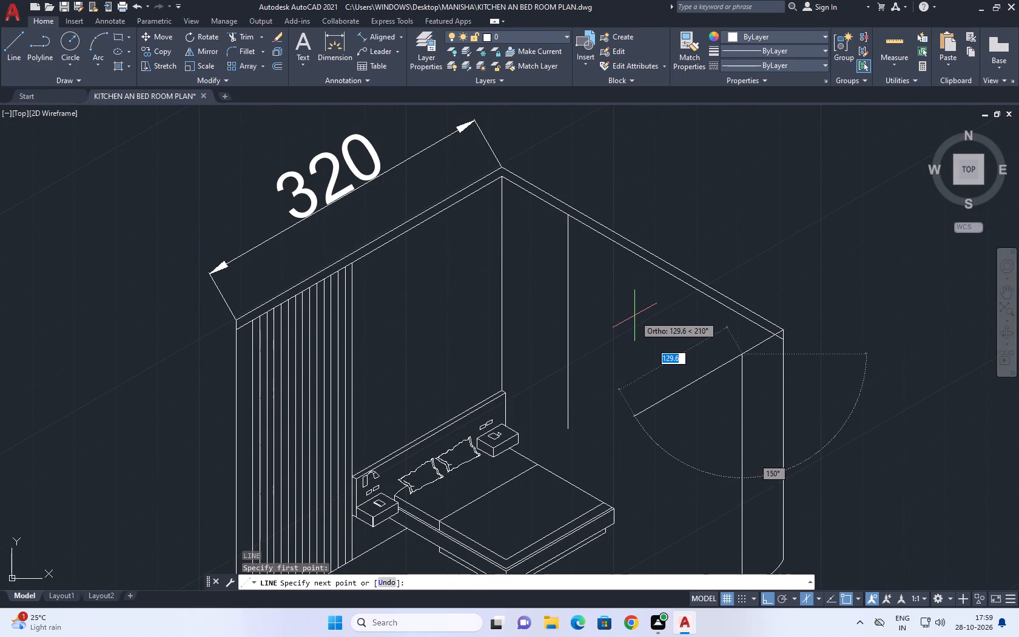
key("F5")
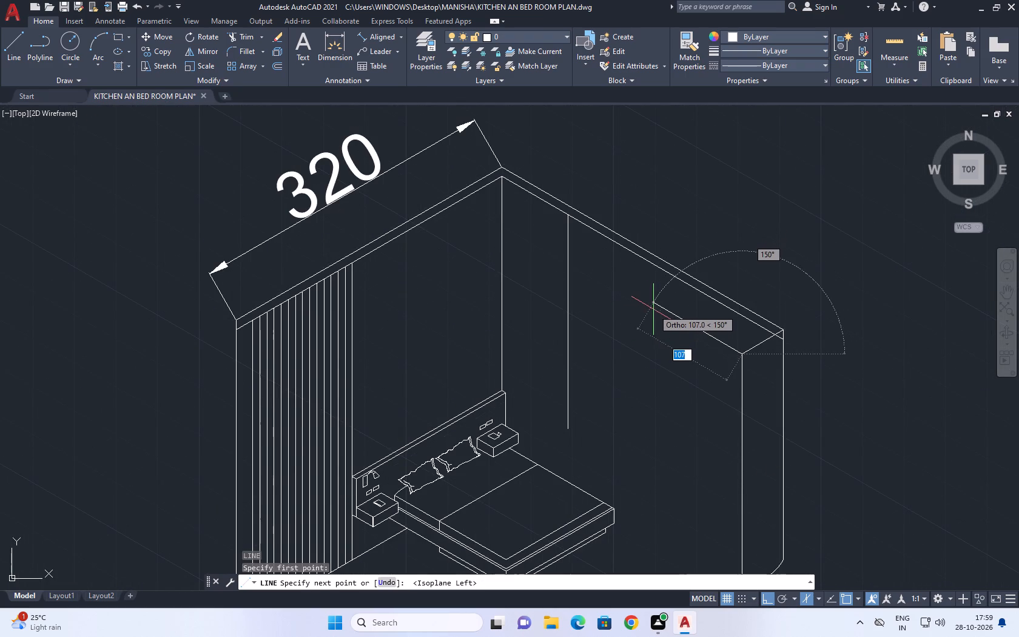
type("100")
key("Return")
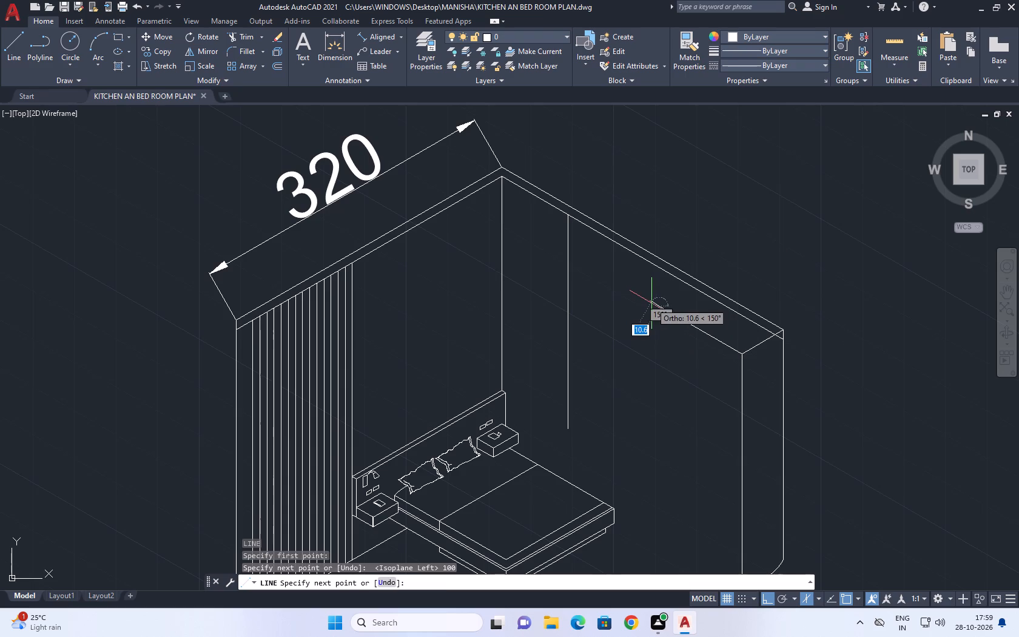
Continue from the end of the 100-unit line with a return line crossing both top lines of the plain wall.
key("F5")
left_click(735, 247)
right_click(745, 247)
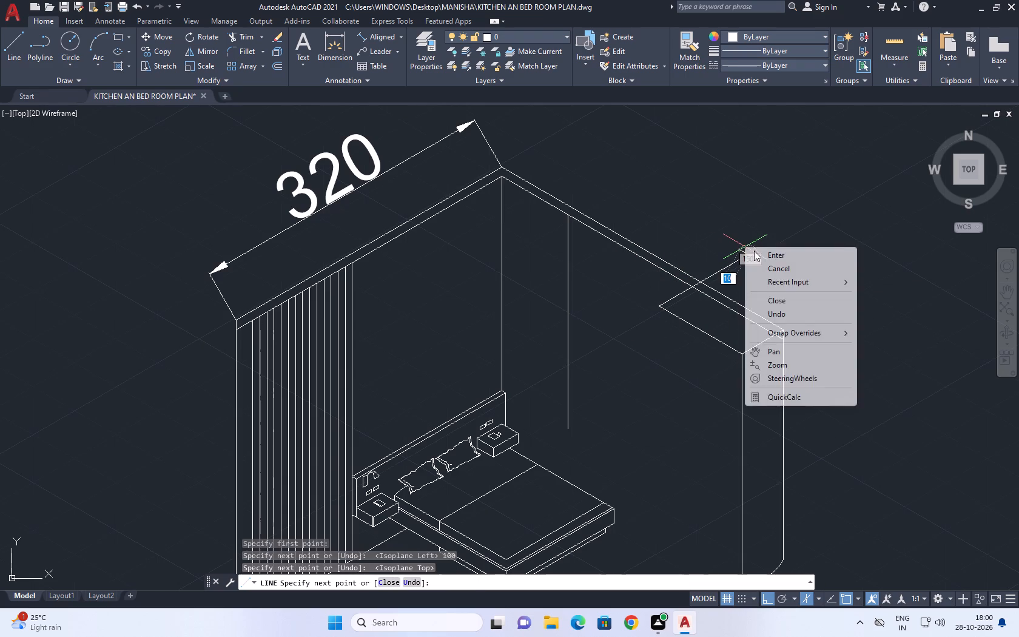
left_click(798, 271)
Trim the return line back to the plain wall's inner top line.
middle_click(603, 303)
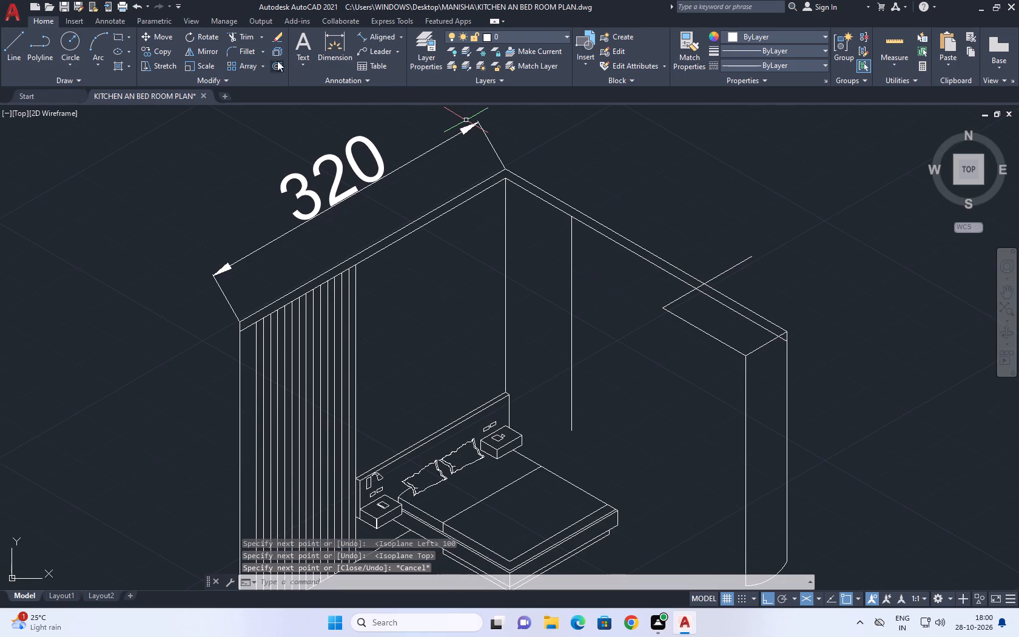
left_click(254, 39)
left_click_drag(741, 274, 734, 267)
left_click(710, 252)
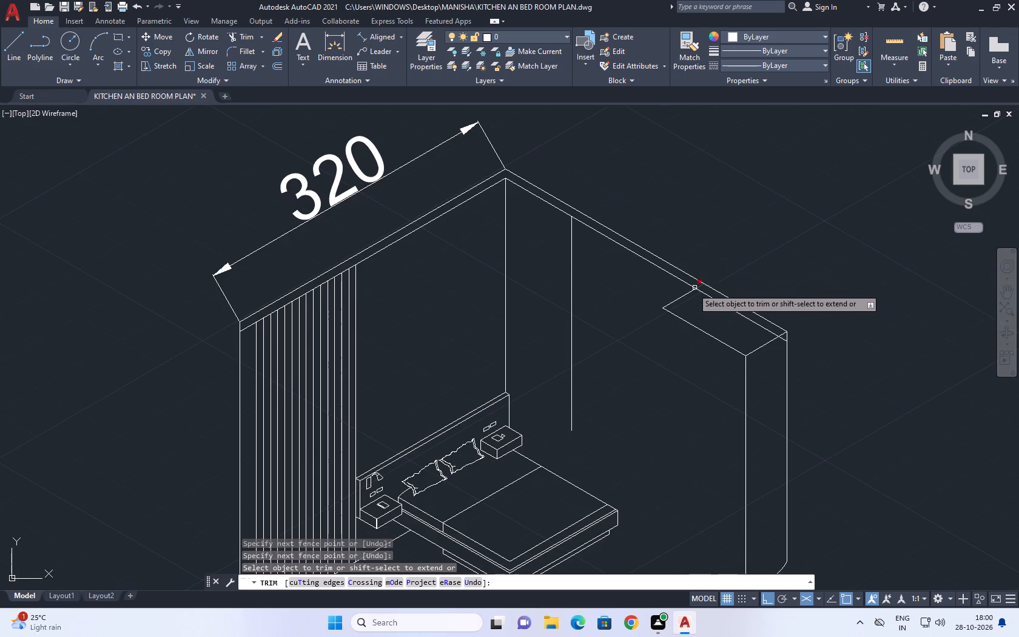
scroll(691, 289, "up", 2)
left_click(707, 283)
Trim the inner top line's overhang past the 50-unit line at the plain wall's outer corner.
middle_click_drag(753, 315, 554, 318)
scroll(555, 318, "up", 1)
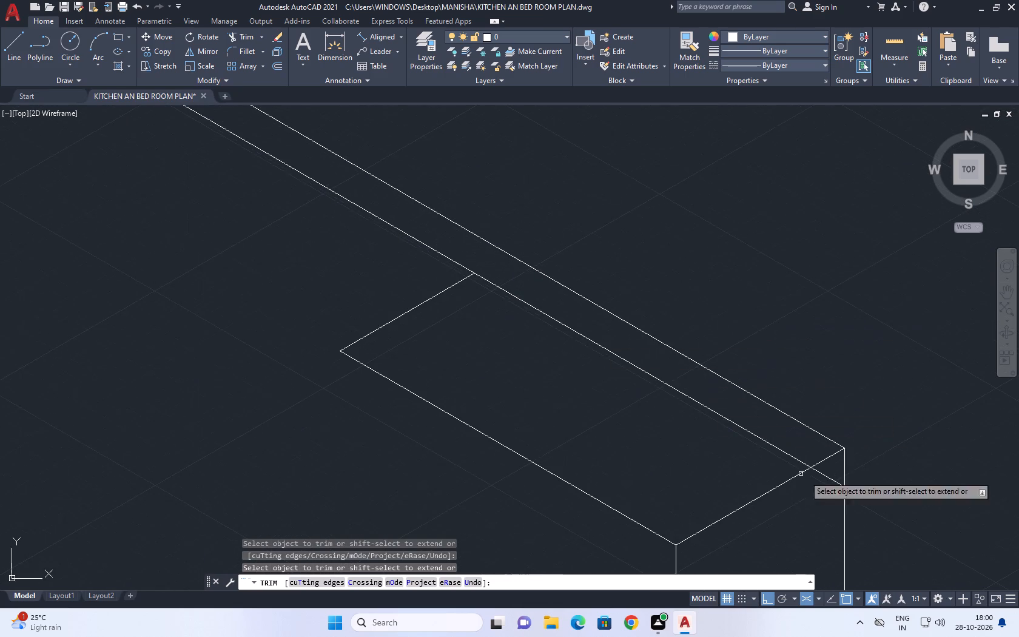
left_click(833, 474)
left_click(826, 484)
right_click(779, 314)
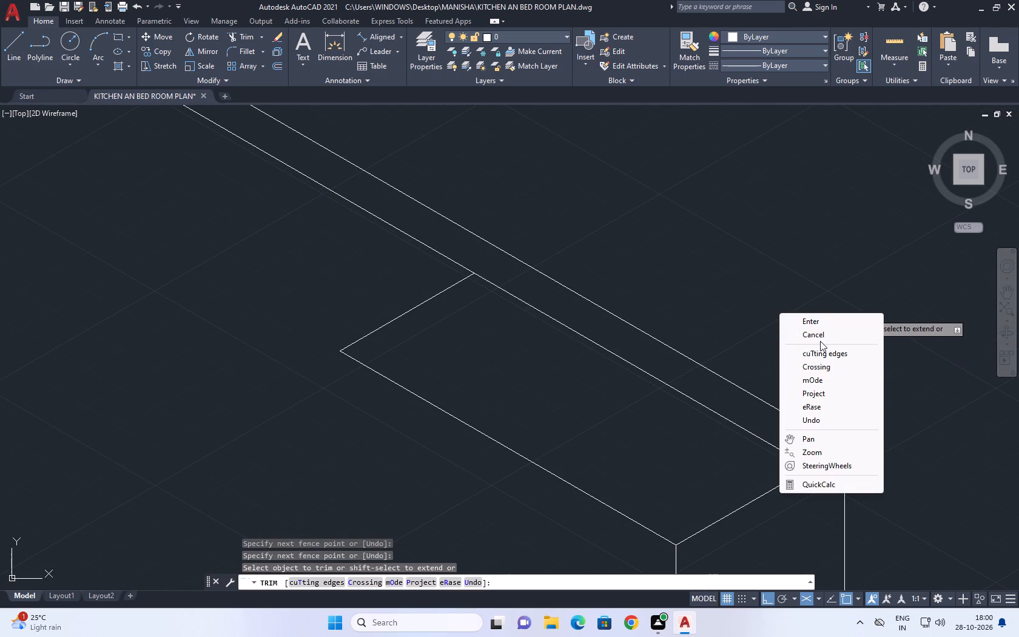
left_click(824, 331)
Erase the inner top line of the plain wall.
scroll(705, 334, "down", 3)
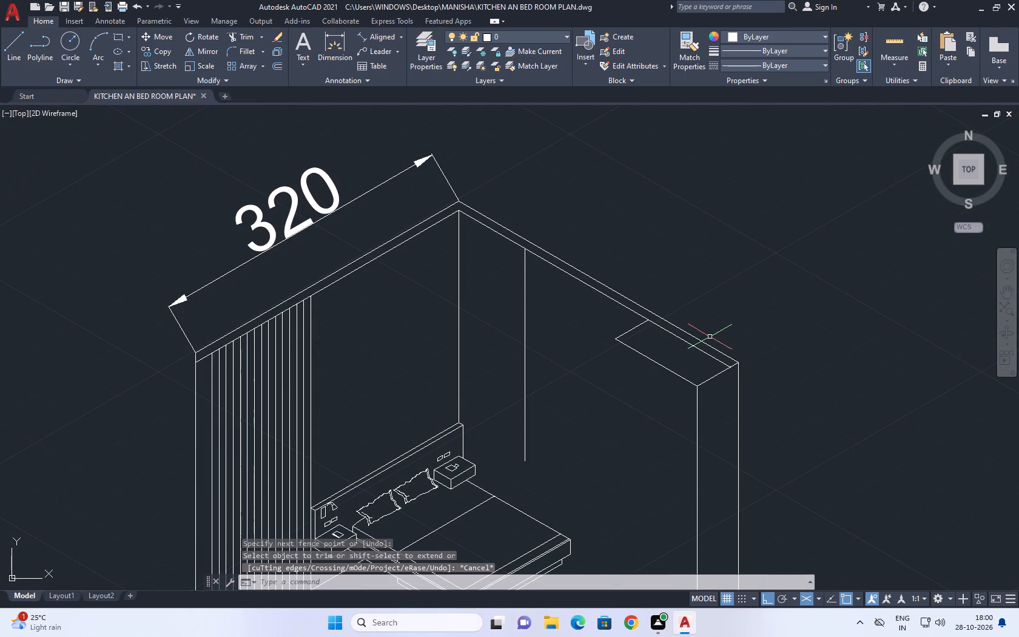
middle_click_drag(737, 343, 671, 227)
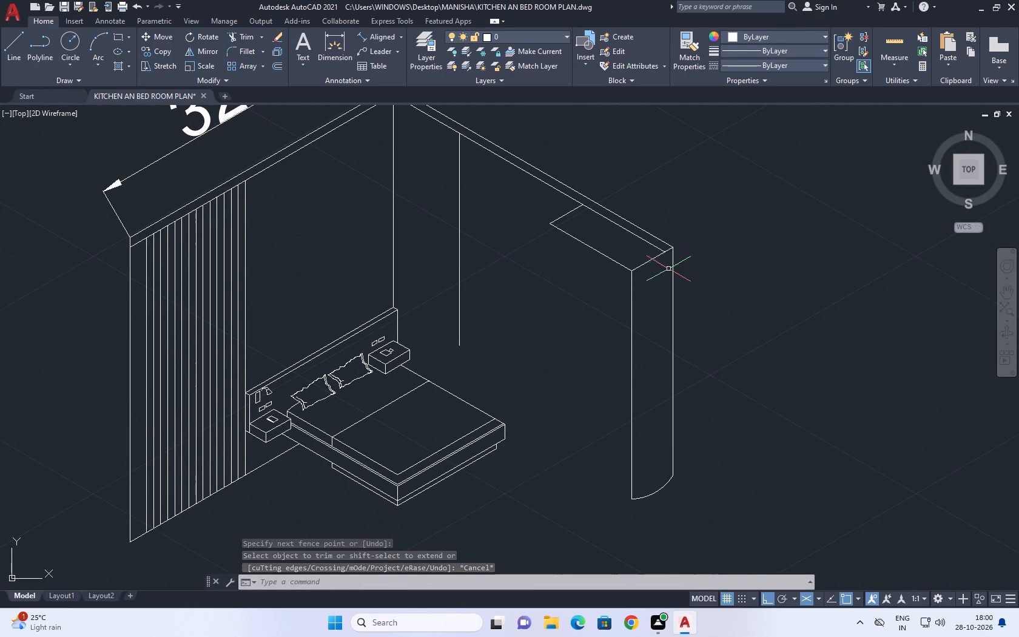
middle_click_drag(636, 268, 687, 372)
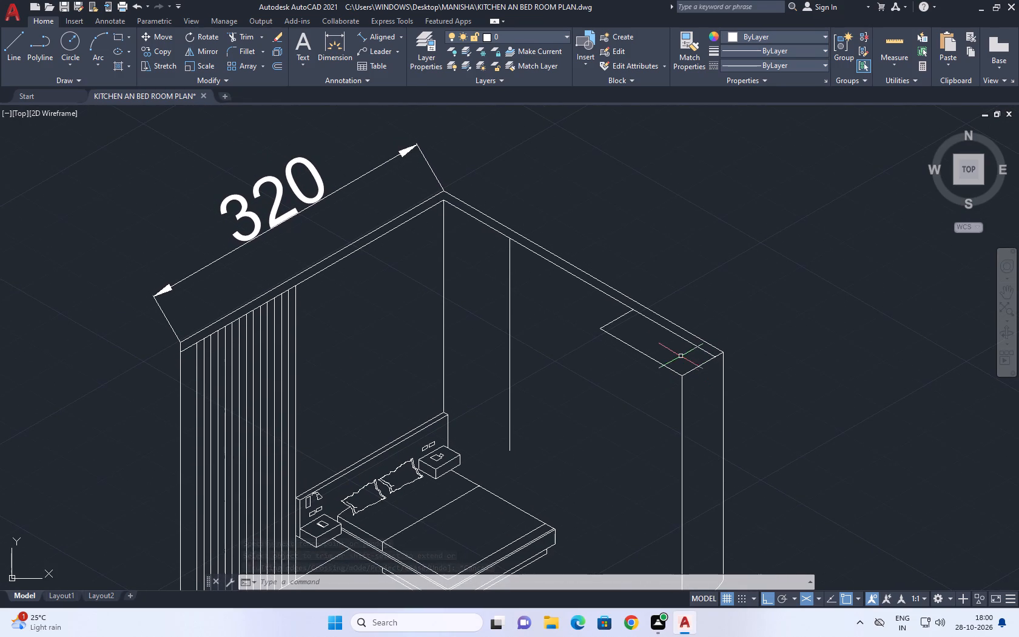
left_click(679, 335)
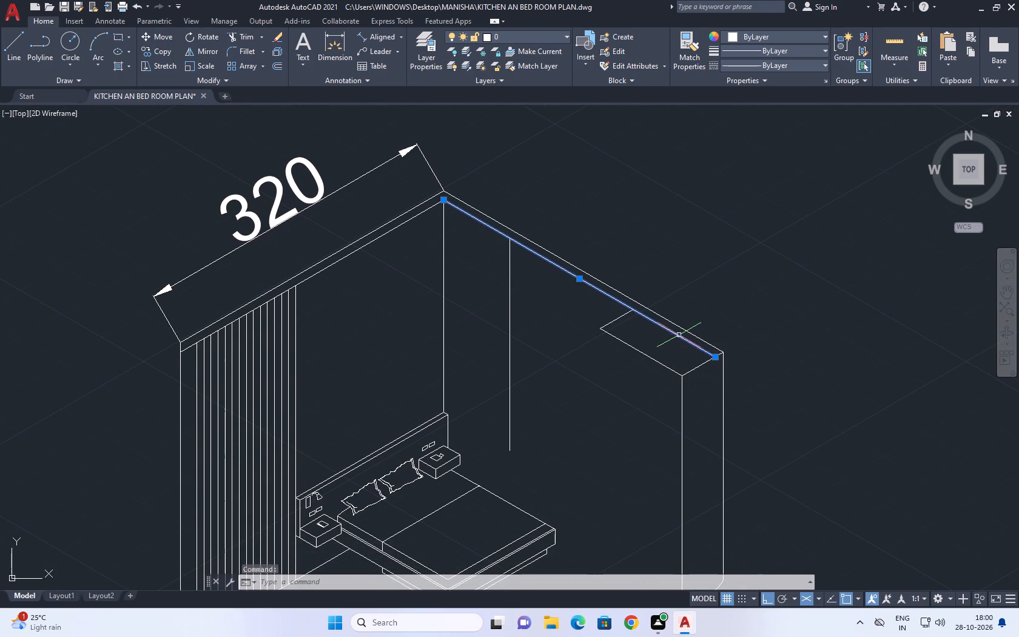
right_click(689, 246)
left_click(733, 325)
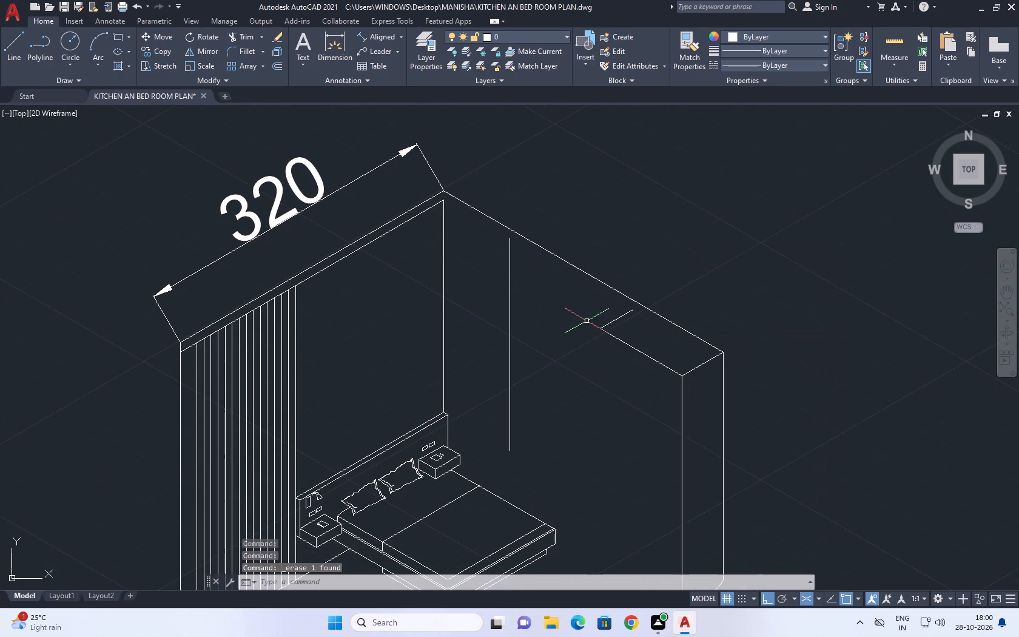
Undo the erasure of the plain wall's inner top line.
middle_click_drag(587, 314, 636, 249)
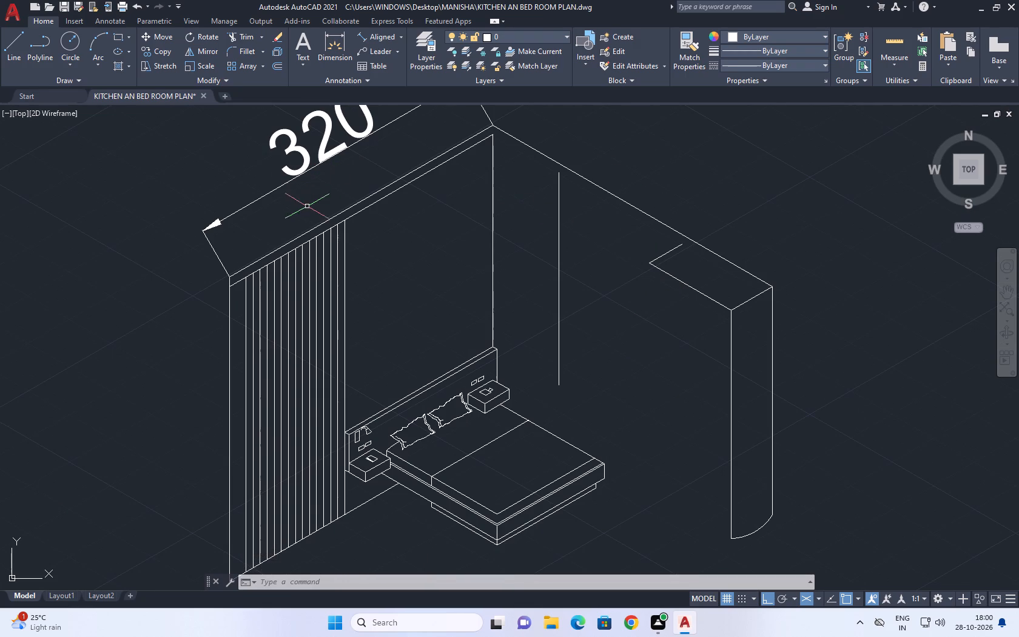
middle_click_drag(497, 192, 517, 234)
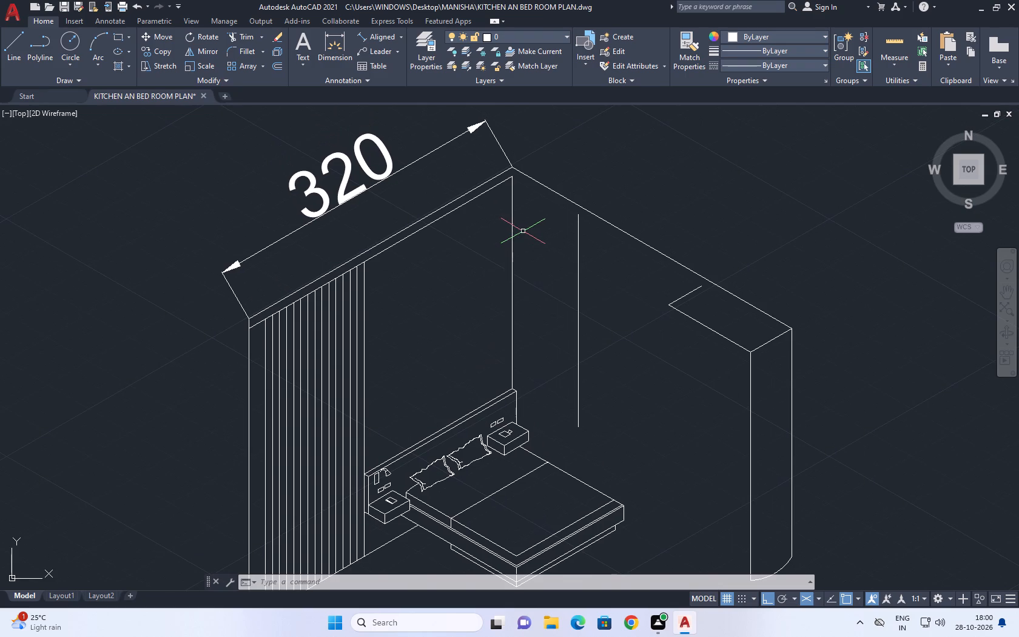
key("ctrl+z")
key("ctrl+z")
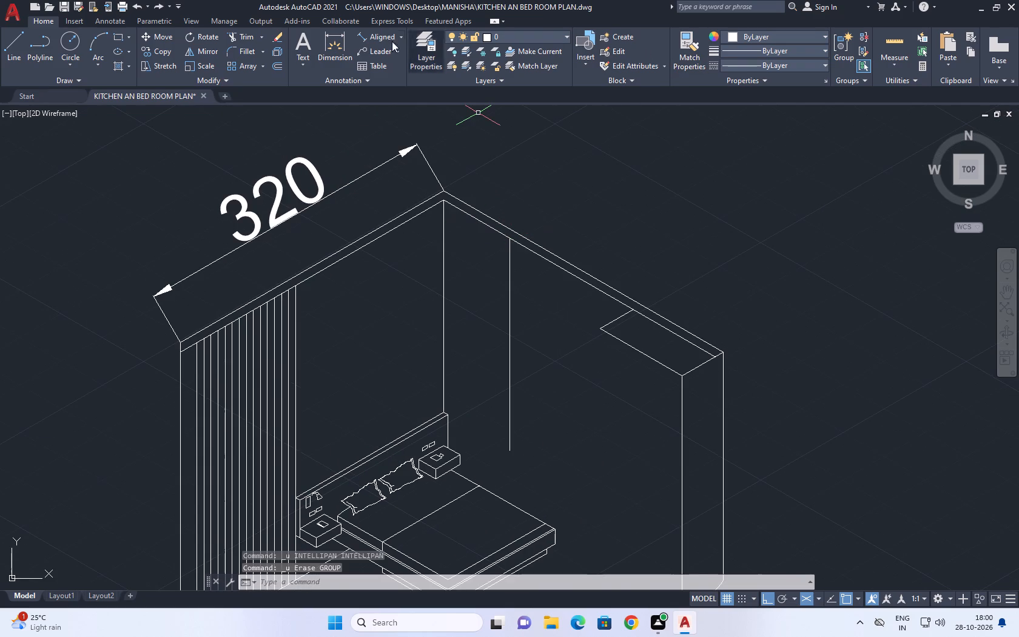
Check the height of the panelled wall's outer vertical edge using an aligned dimension, without placing it.
left_click(372, 35)
middle_click_drag(197, 353, 444, 190)
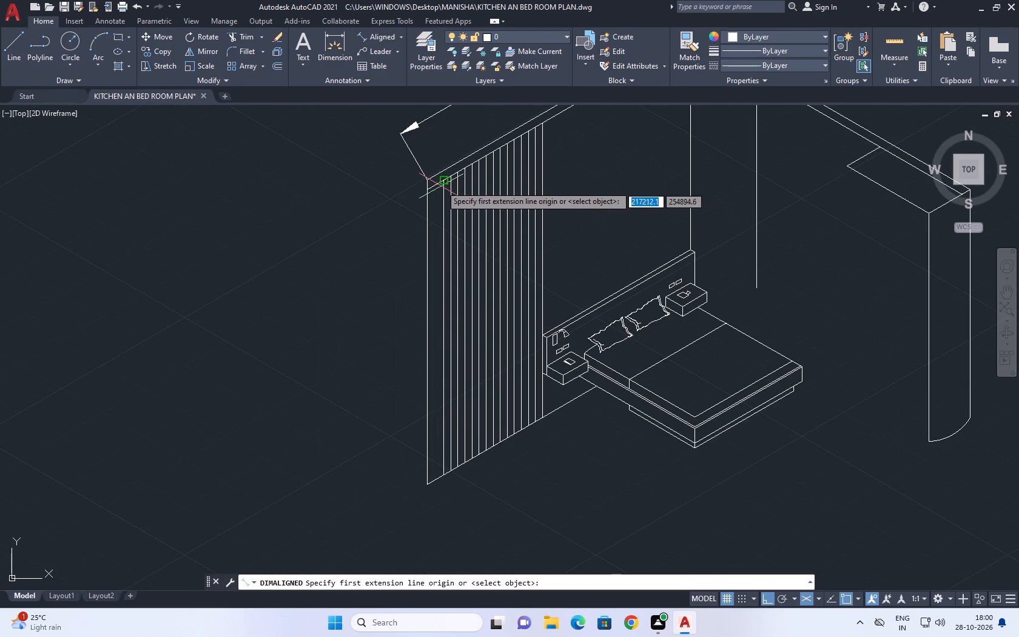
left_click_drag(426, 178, 425, 189)
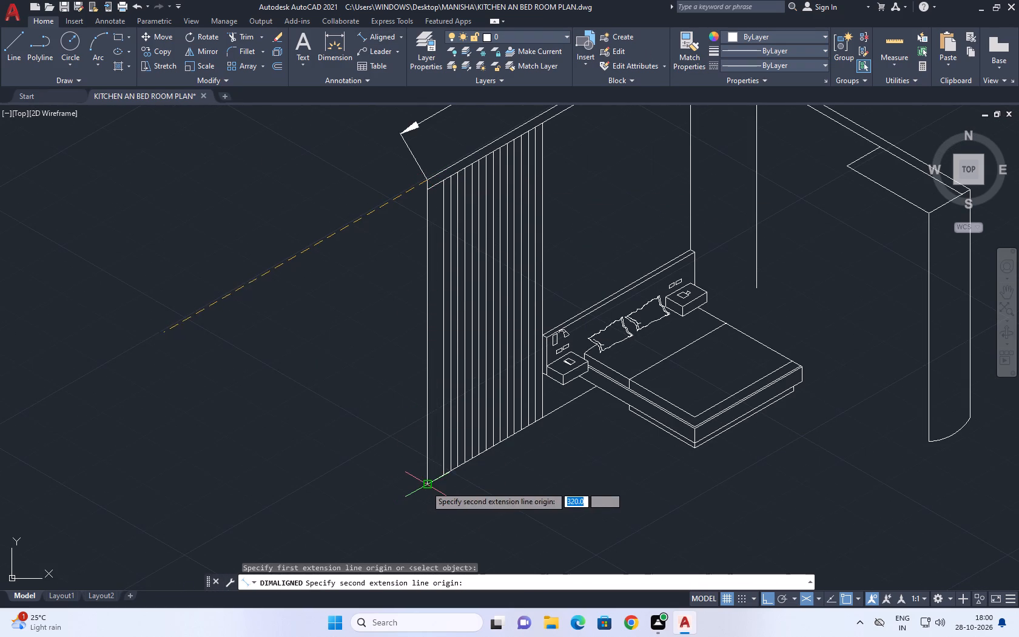
left_click(426, 486)
key("space")
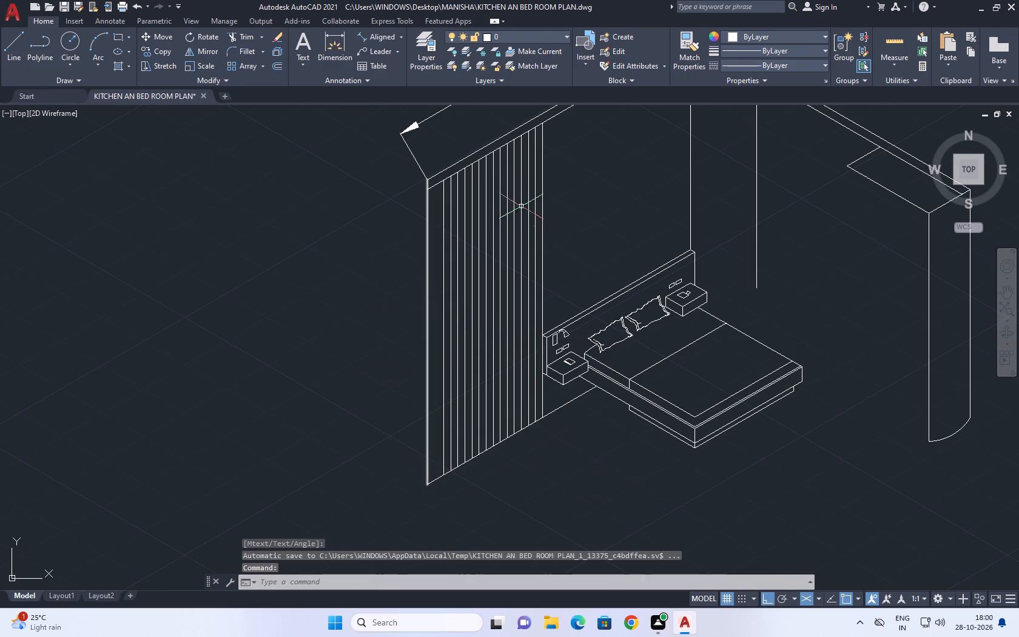
Erase the inner top lines of both the panelled wall and the plain wall.
middle_click_drag(522, 205, 378, 394)
left_click(468, 273)
left_click(573, 240)
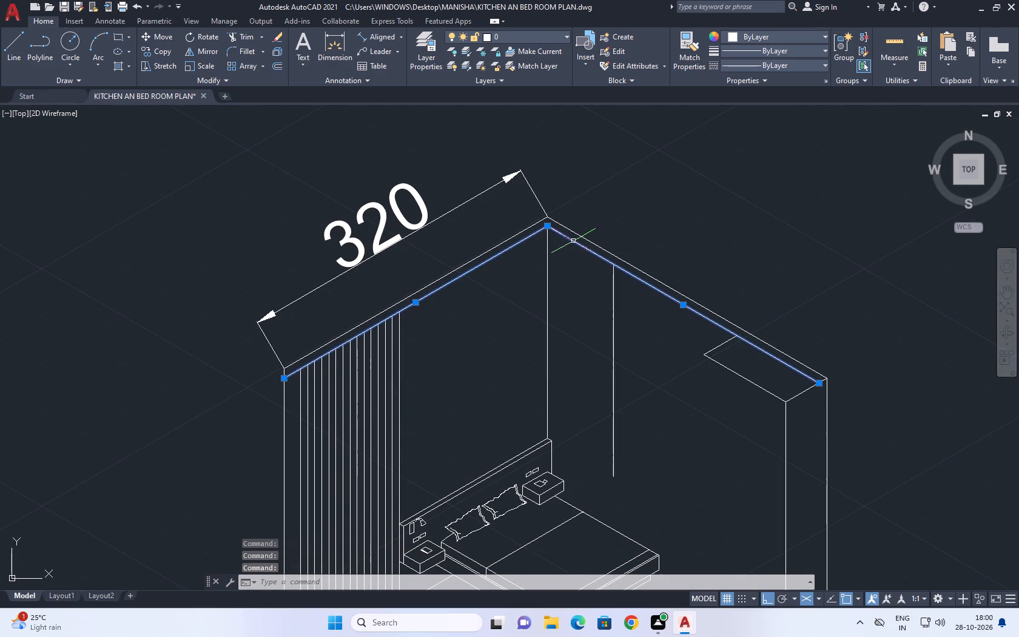
key("Delete")
Extend the feature's short top edge, the plain wall's vertical line and the room corner line to the outer wall top edges.
middle_click_drag(650, 310, 580, 331)
key("e")
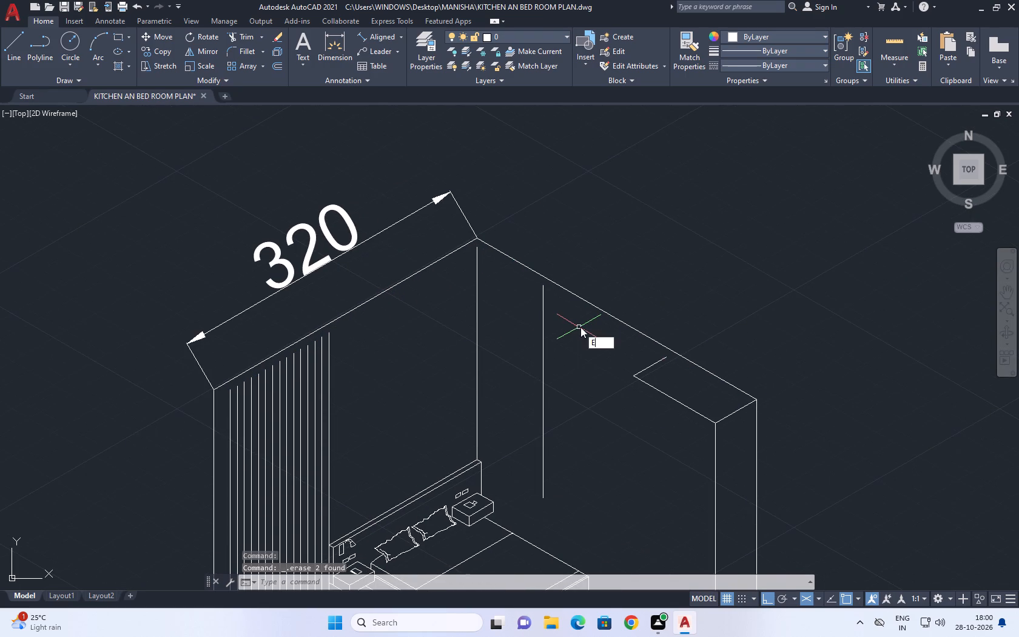
key("x")
key("space")
left_click(635, 368)
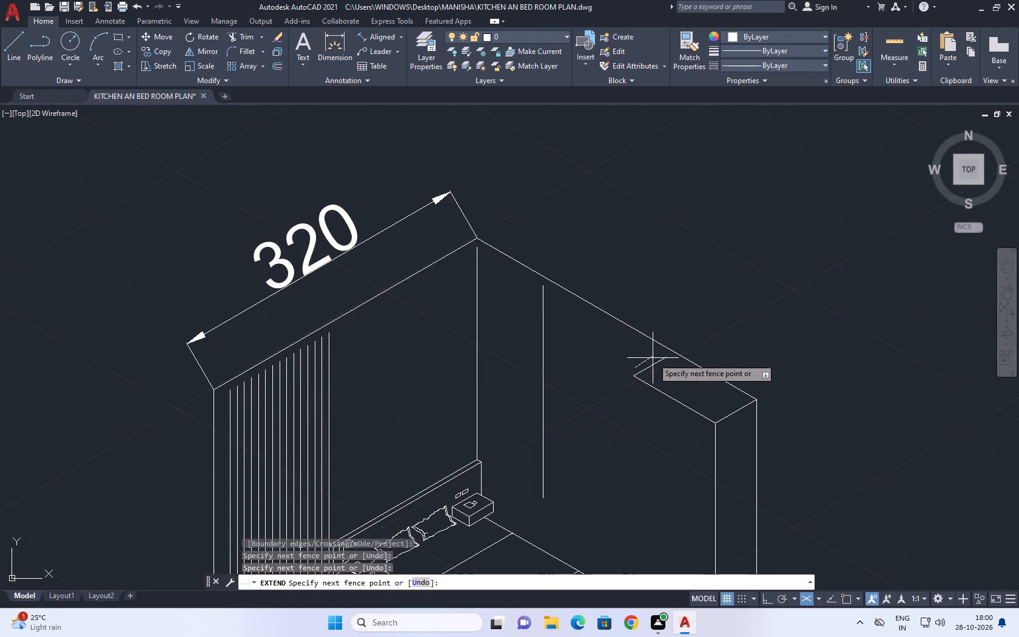
left_click(666, 365)
left_click_drag(546, 319, 538, 312)
left_click(449, 291)
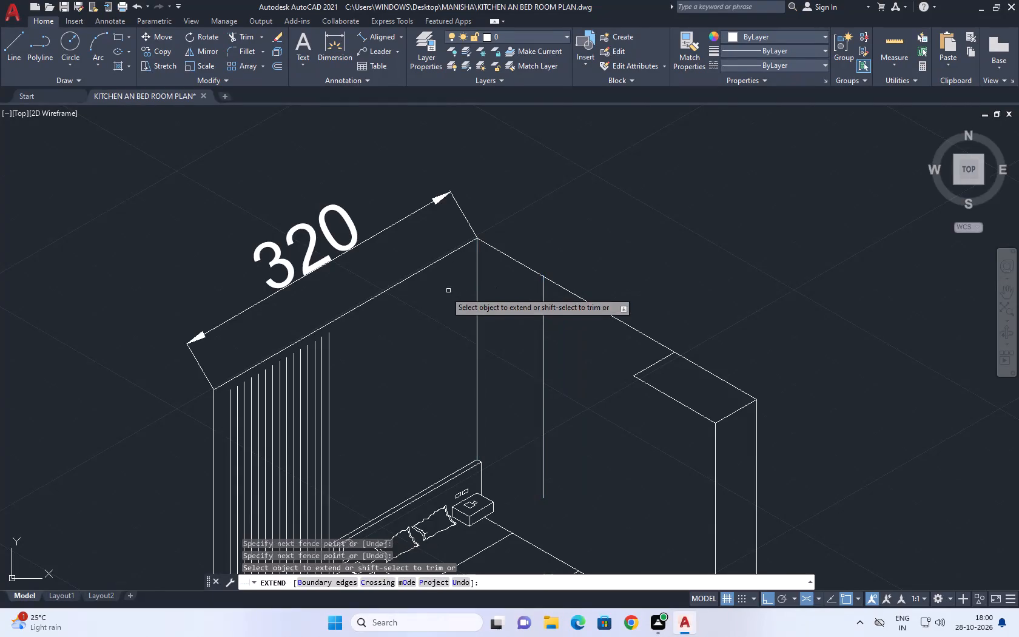
Extend all the vertical panel lines of the panelled wall up to its outer top edge.
middle_click_drag(346, 345, 425, 261)
left_click_drag(434, 277, 420, 280)
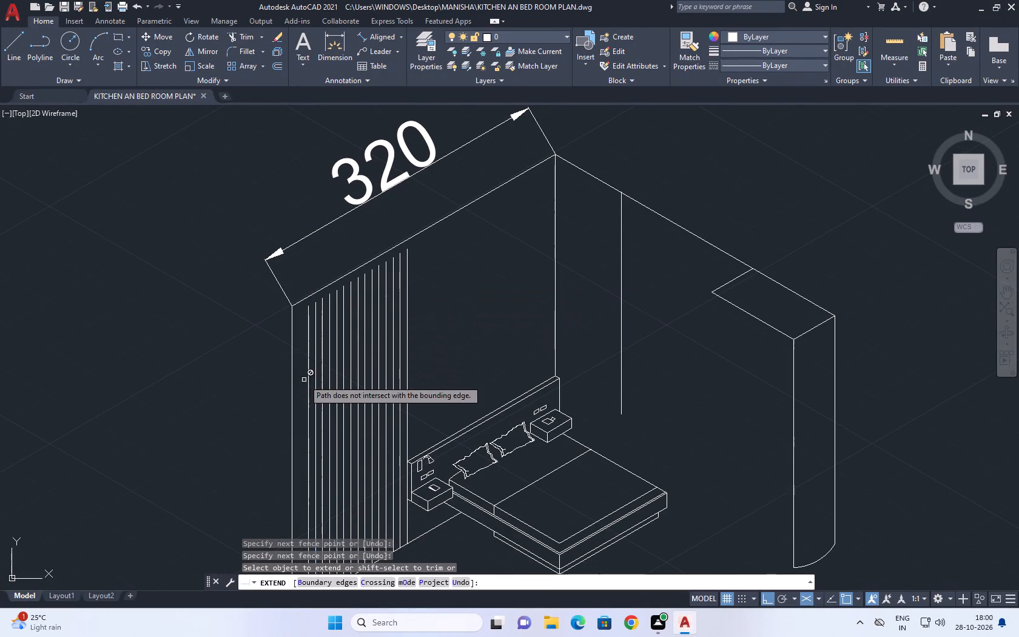
left_click(304, 380)
left_click(439, 269)
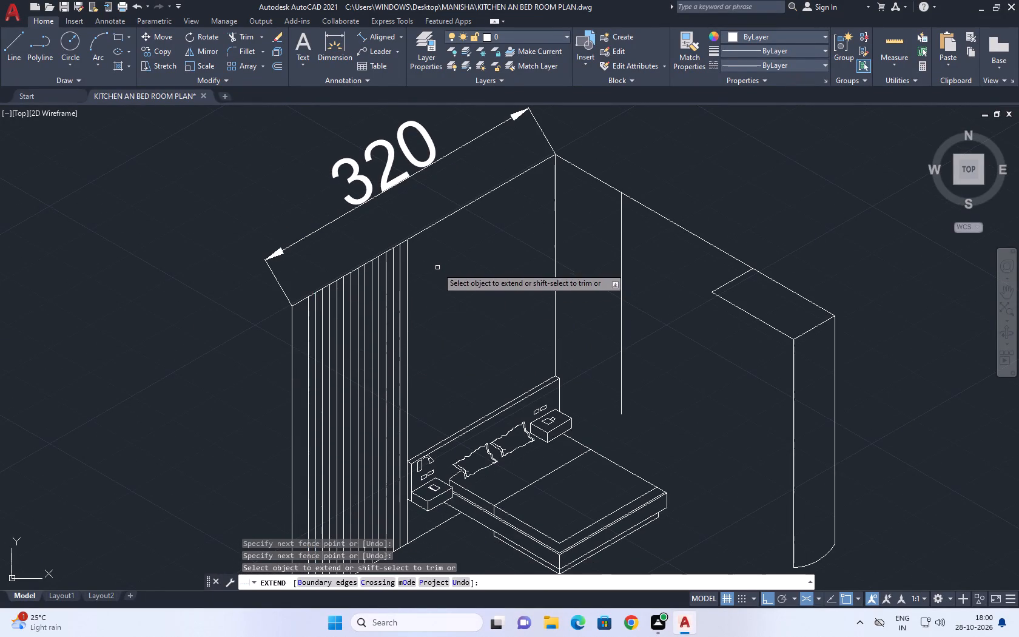
key("space")
Draw a vertical line down from the inner front corner of the feature's top, following the right isoplane.
scroll(434, 342, "down", 1)
middle_click_drag(525, 317, 501, 312)
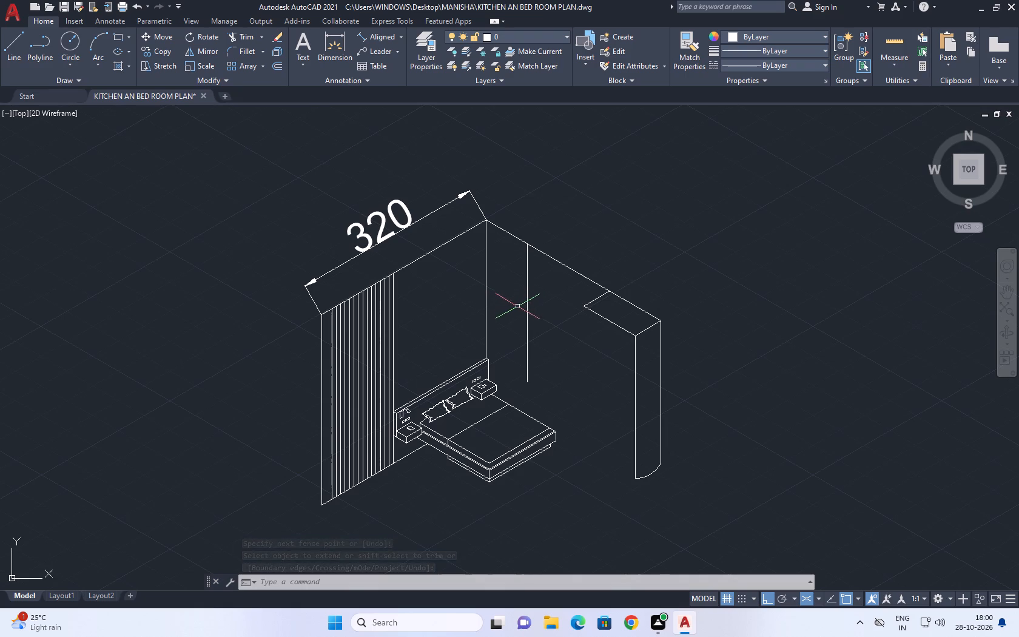
middle_click_drag(604, 318, 637, 322)
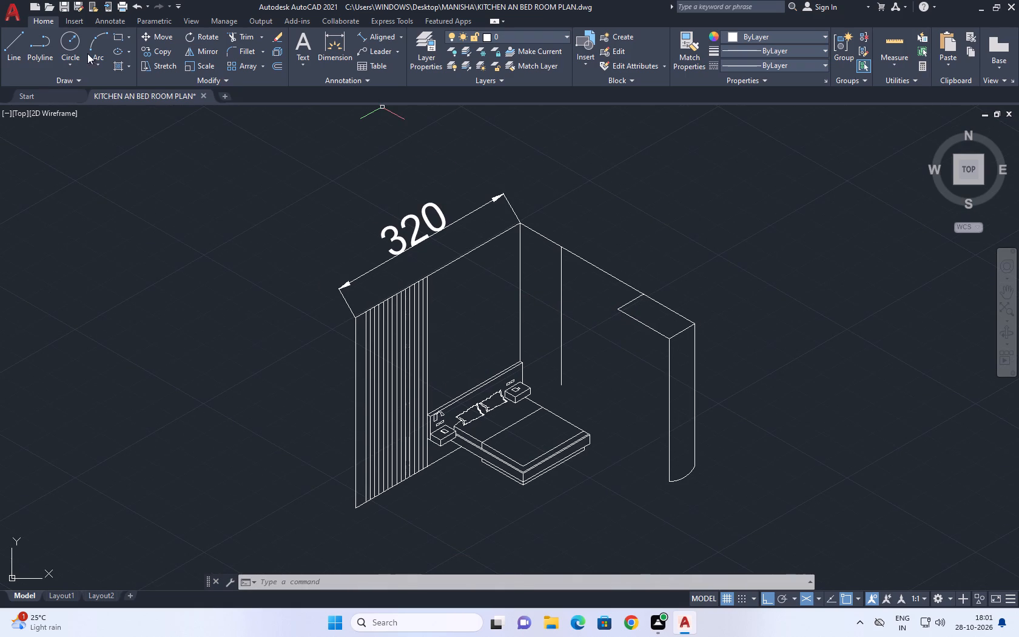
left_click(0, 42)
left_click(15, 41)
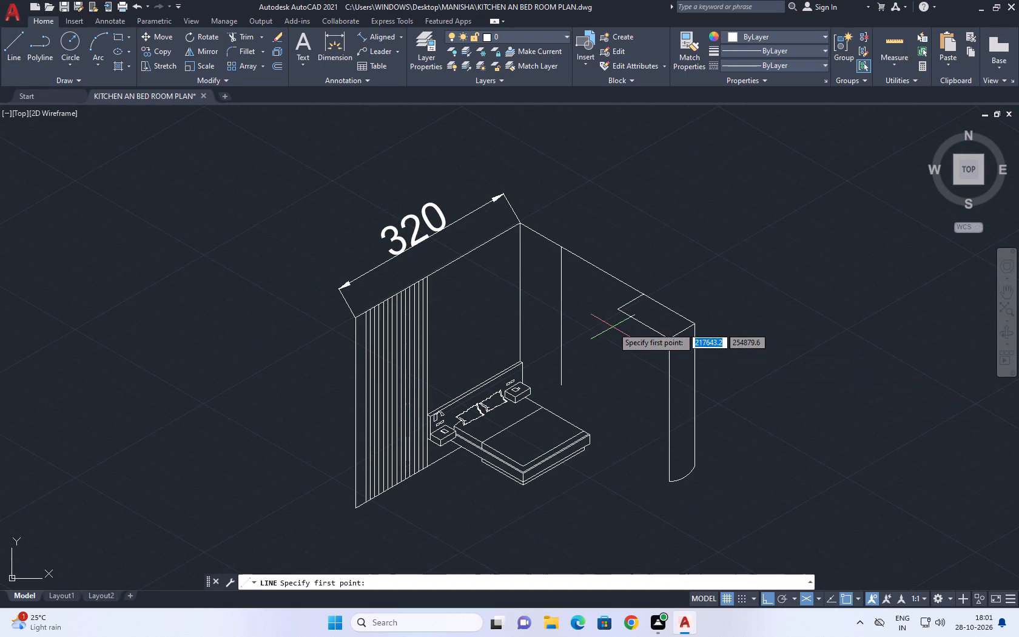
scroll(610, 323, "up", 2)
left_click(628, 289)
scroll(642, 279, "down", 6)
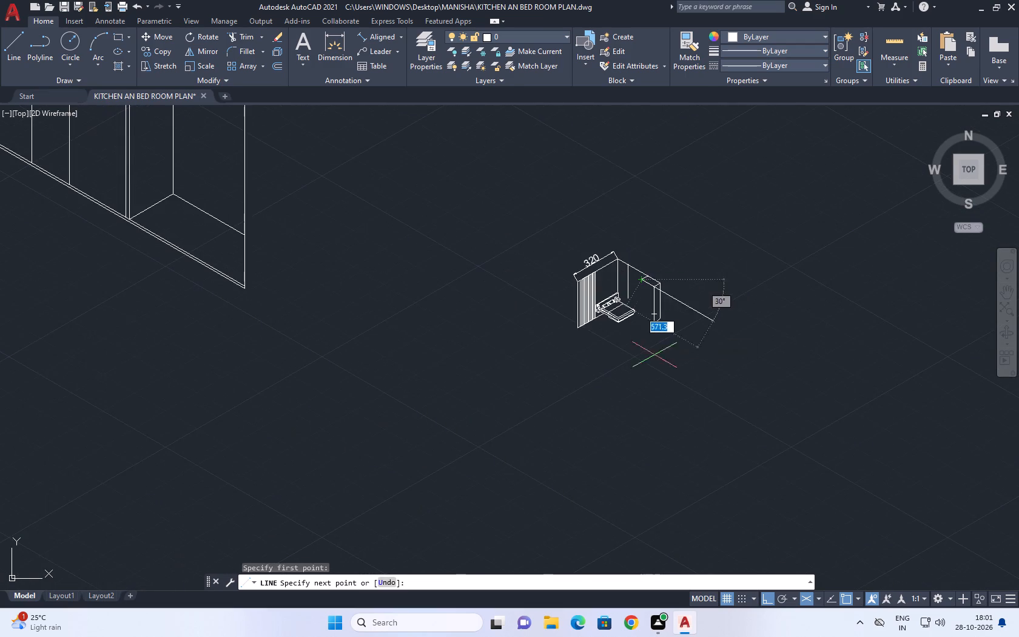
scroll(646, 314, "up", 3)
middle_click_drag(643, 288, 650, 306)
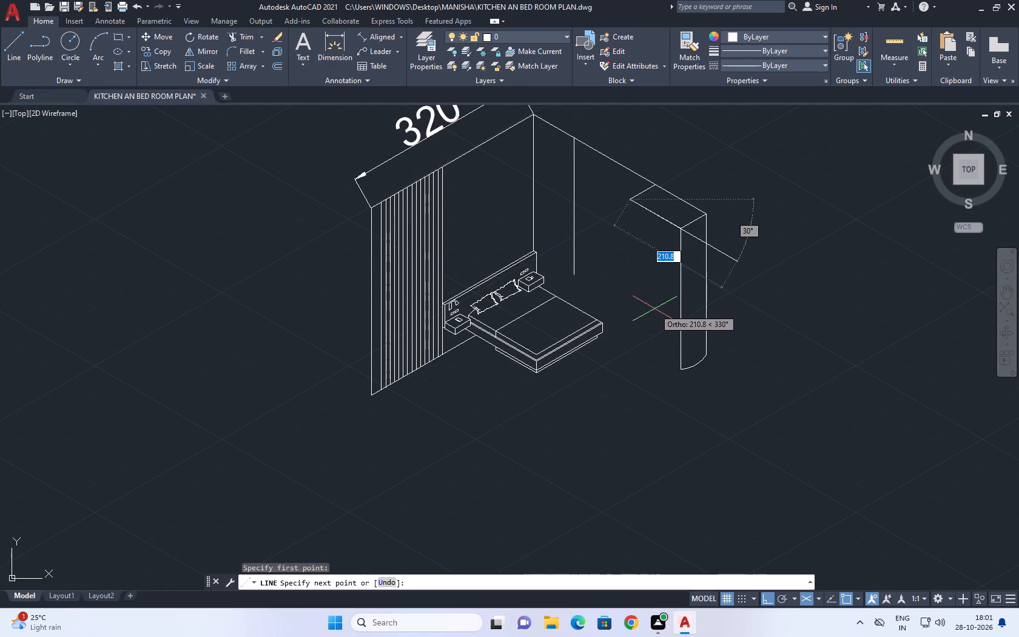
key("F5")
middle_click_drag(648, 312, 657, 349)
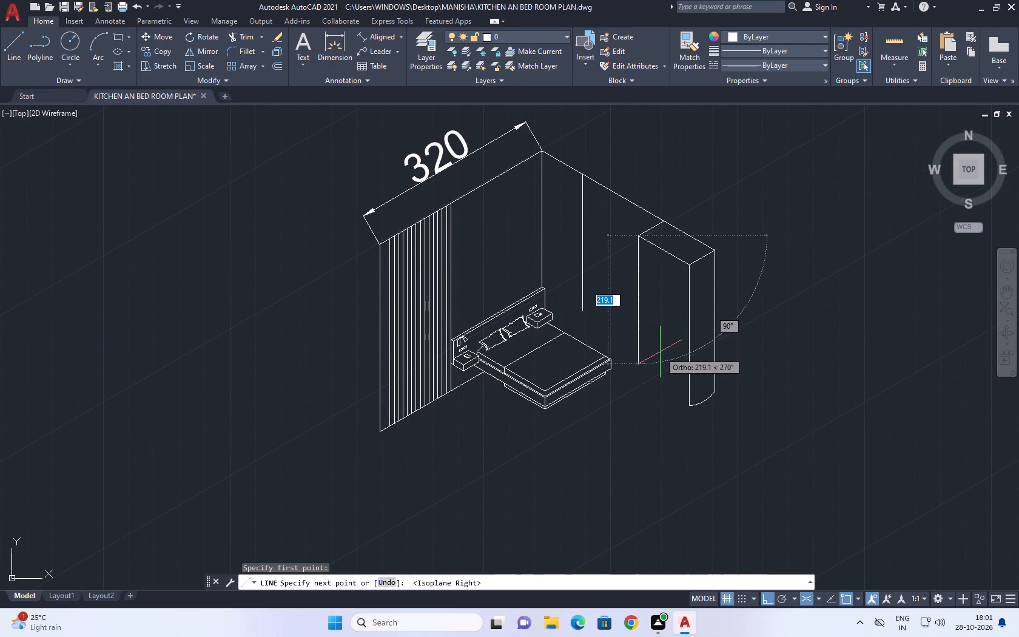
left_click(659, 358)
key("space")
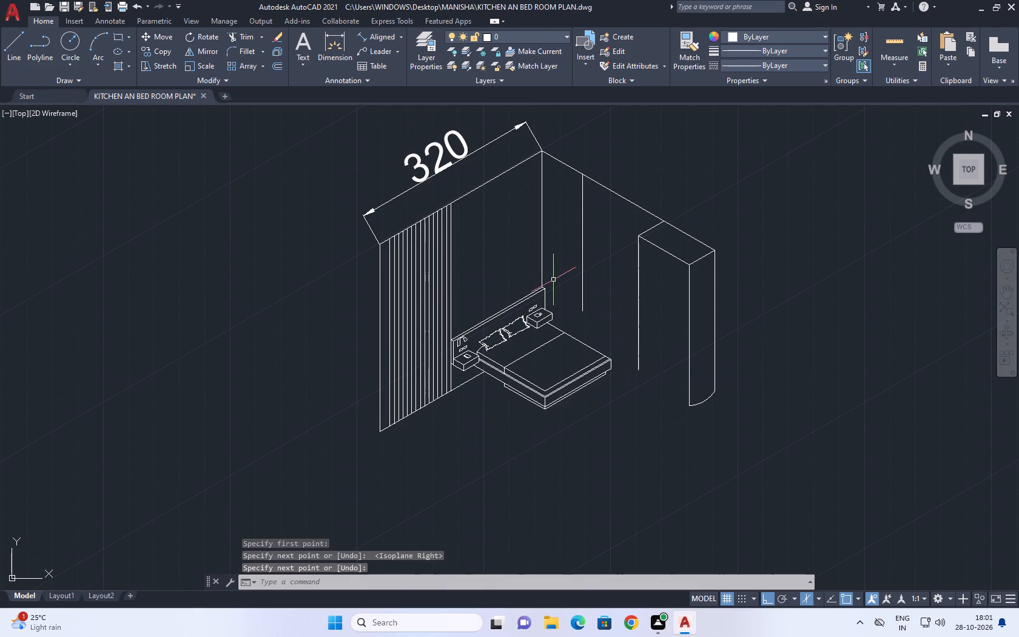
Draw a base line from the feature's lower front corner back past the bed, parallel to the plain wall.
key("space")
middle_click_drag(590, 311, 568, 302)
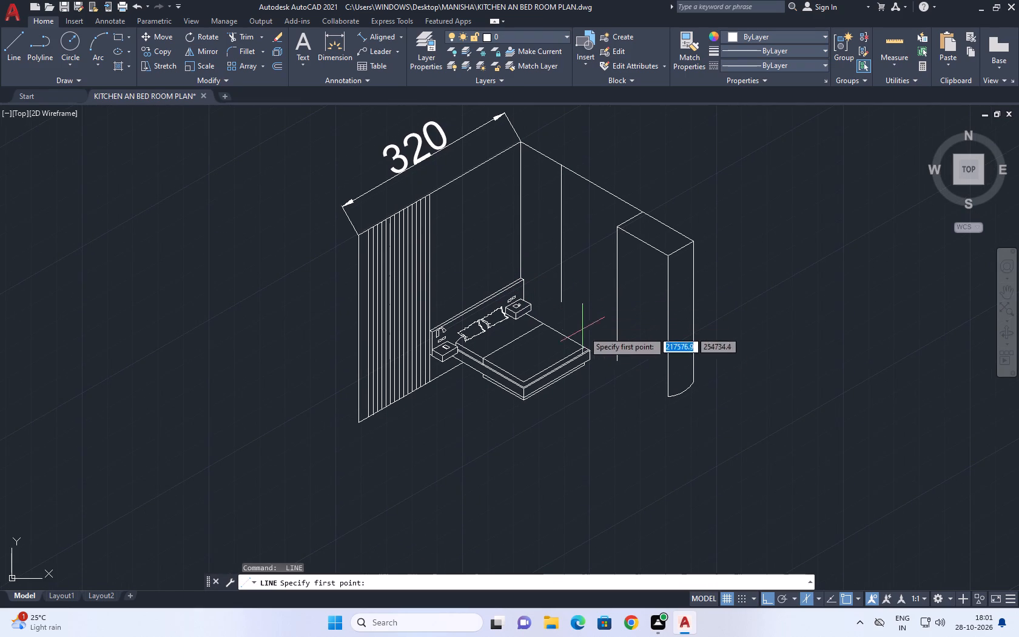
scroll(684, 398, "up", 1)
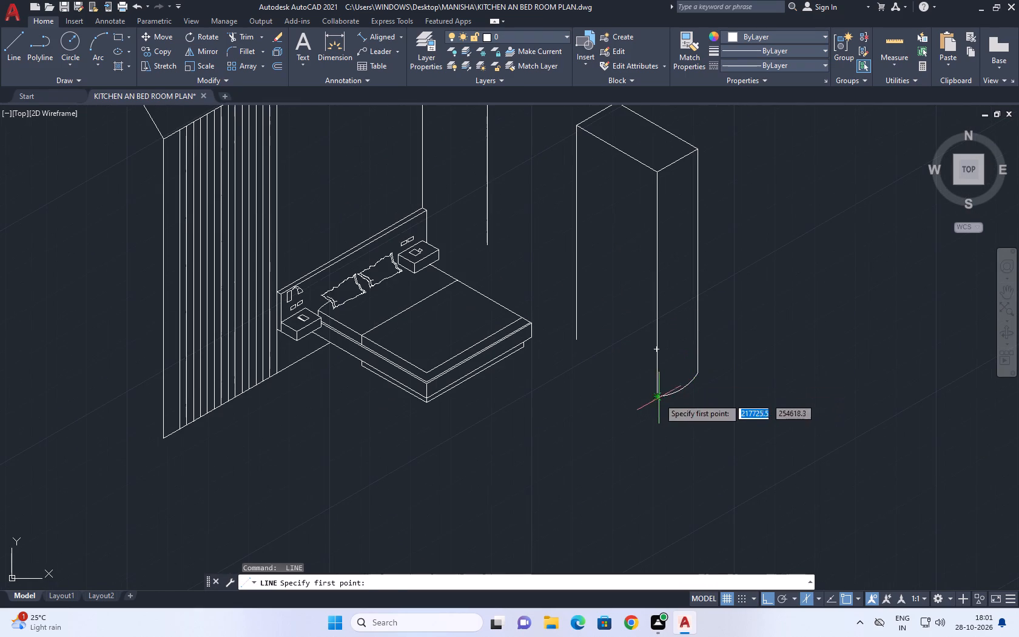
left_click(658, 397)
middle_click_drag(502, 272, 596, 427)
scroll(567, 388, "up", 1)
key("F5")
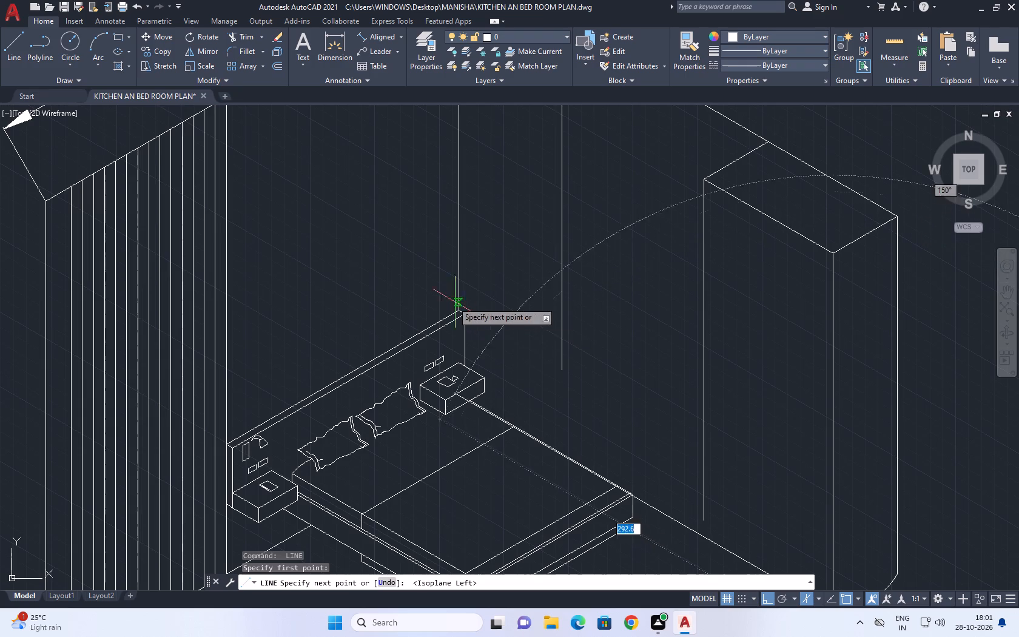
scroll(426, 293, "up", 2)
left_click(385, 278)
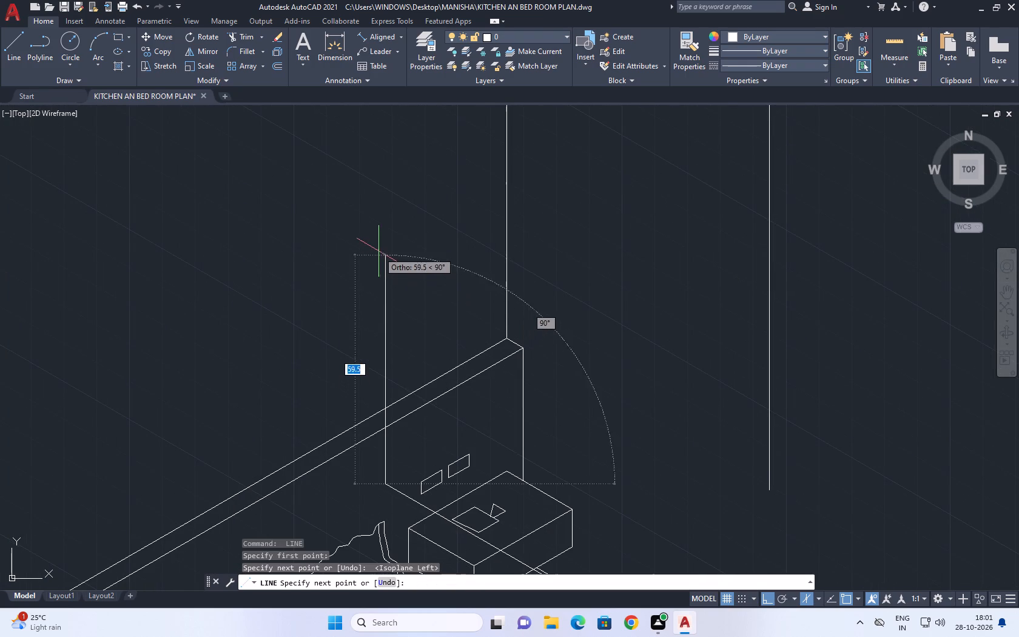
key("space")
Move the new base line from its crossing with the bed's foot edge to the bed's upper foot corner.
scroll(406, 232, "down", 3)
scroll(548, 408, "up", 1)
scroll(547, 344, "up", 2)
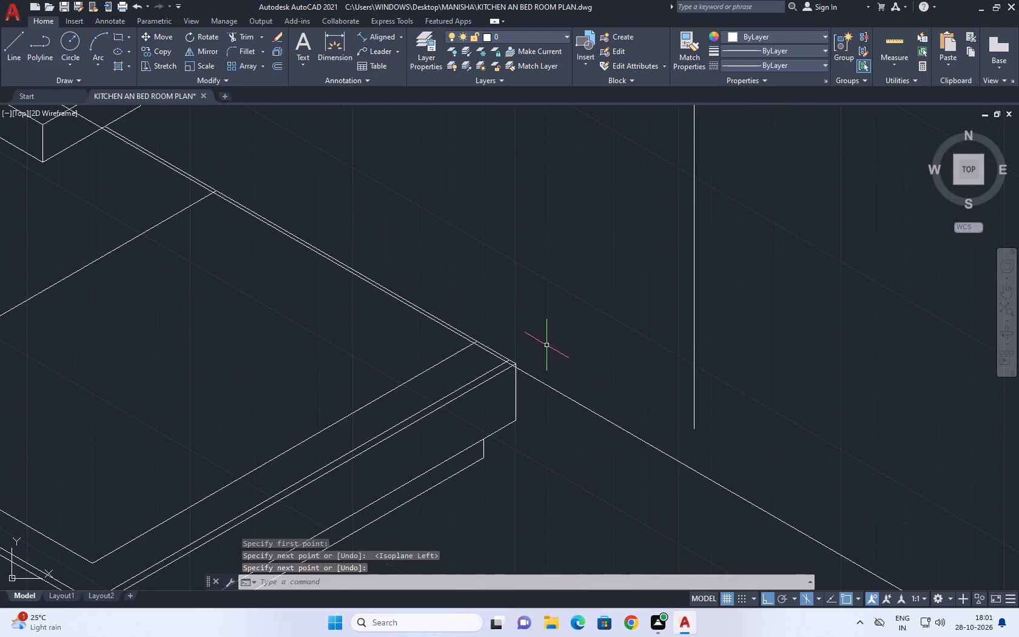
middle_click_drag(595, 392, 514, 275)
scroll(568, 293, "down", 2)
middle_click_drag(696, 358, 670, 363)
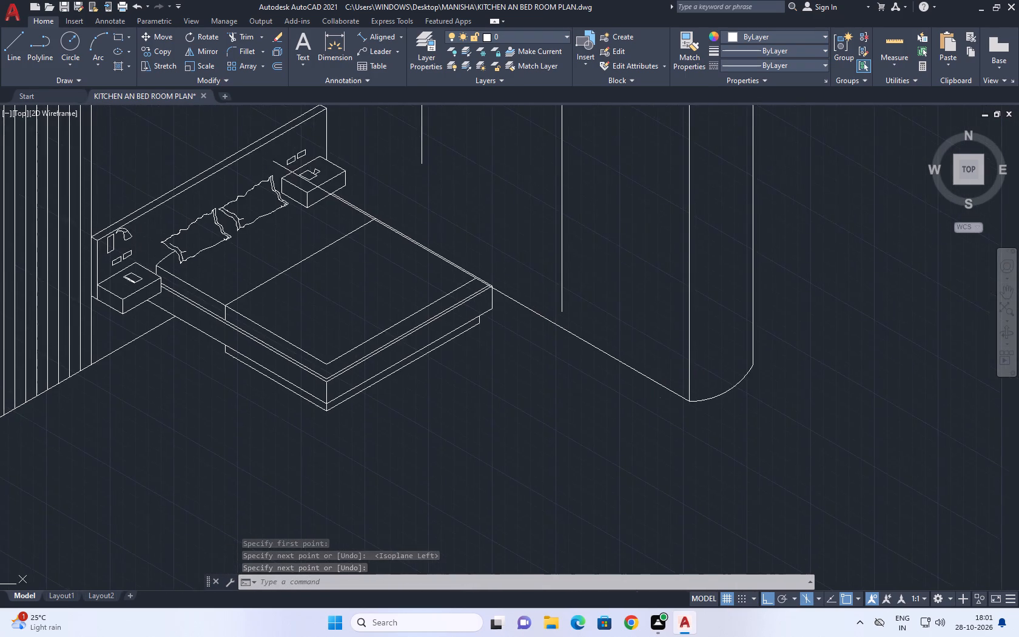
scroll(654, 402, "up", 1)
left_click(674, 383)
key("m")
key("space")
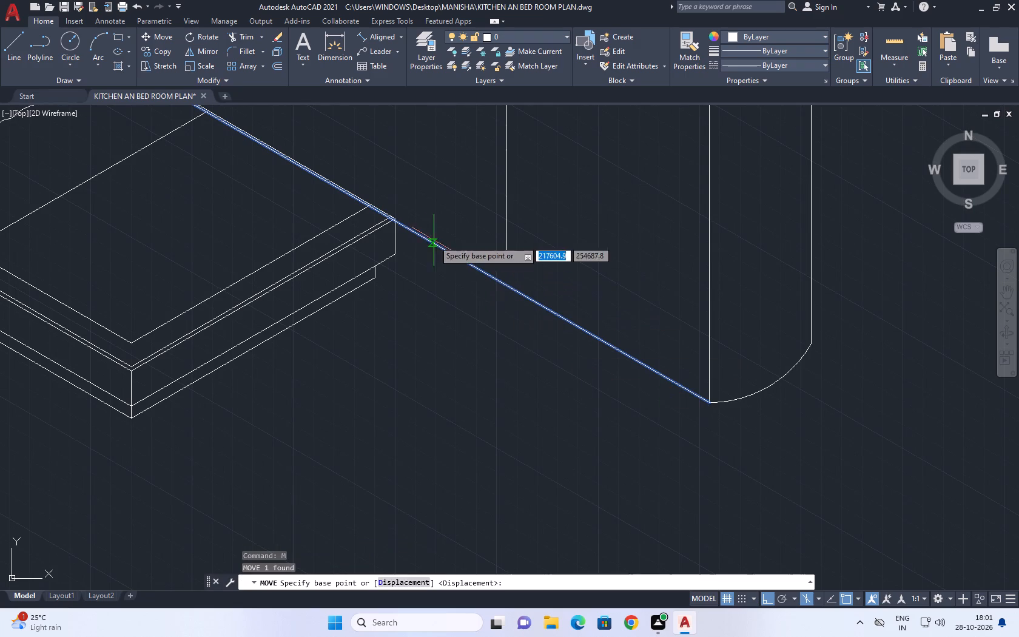
scroll(381, 228, "up", 7)
left_click(411, 253)
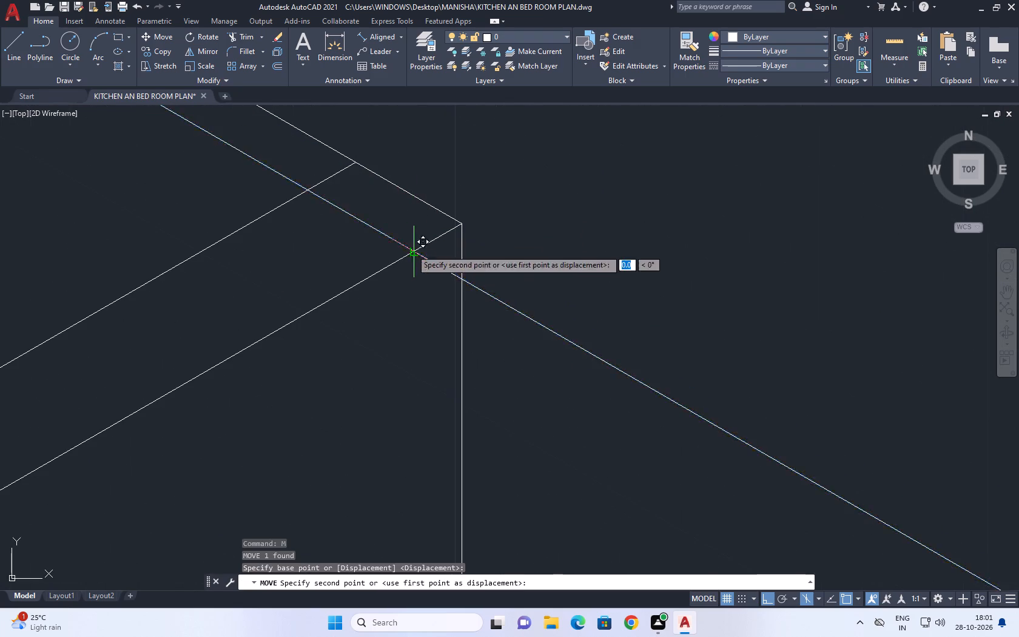
left_click(458, 223)
Stretch the lower ends of the feature's front vertical edge and base arc up to the moved base line.
scroll(512, 260, "down", 12)
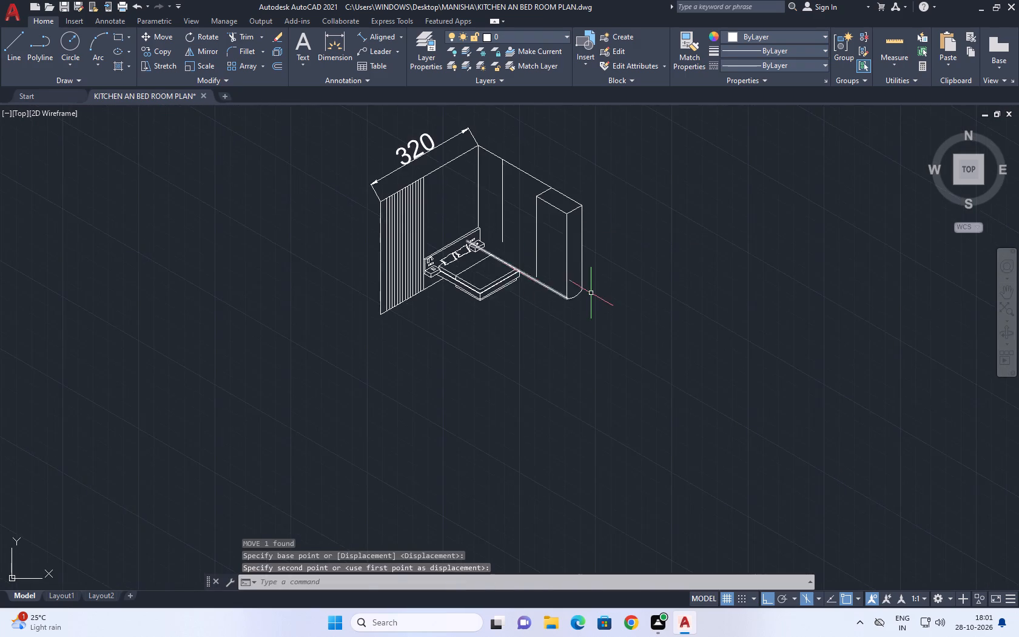
scroll(591, 293, "up", 4)
scroll(385, 360, "up", 4)
middle_click_drag(537, 227, 489, 403)
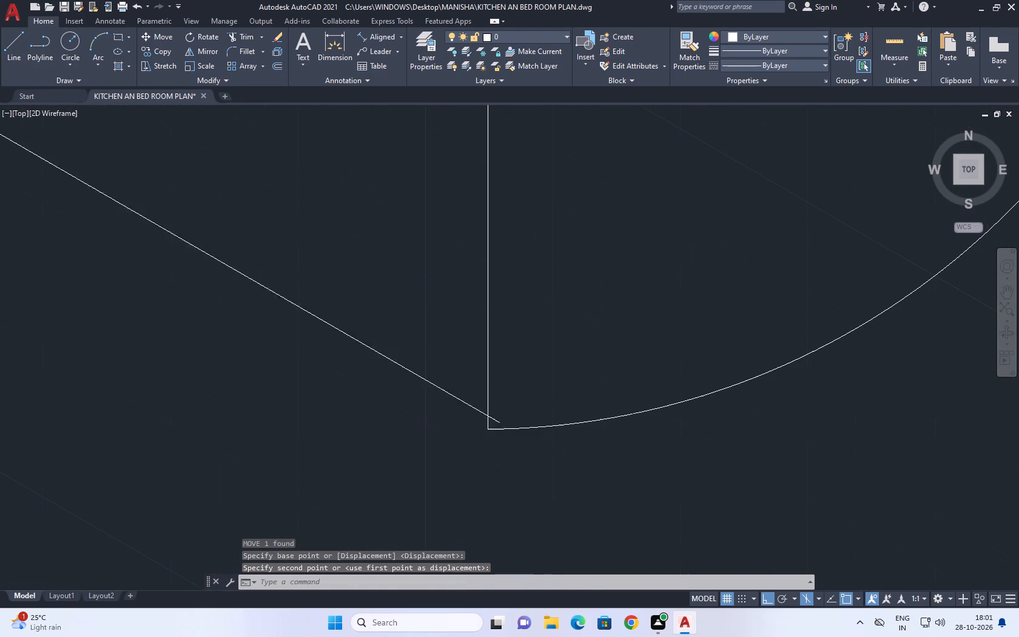
left_click_drag(493, 401, 491, 394)
left_click(465, 323)
scroll(485, 425, "up", 1)
left_click(489, 431)
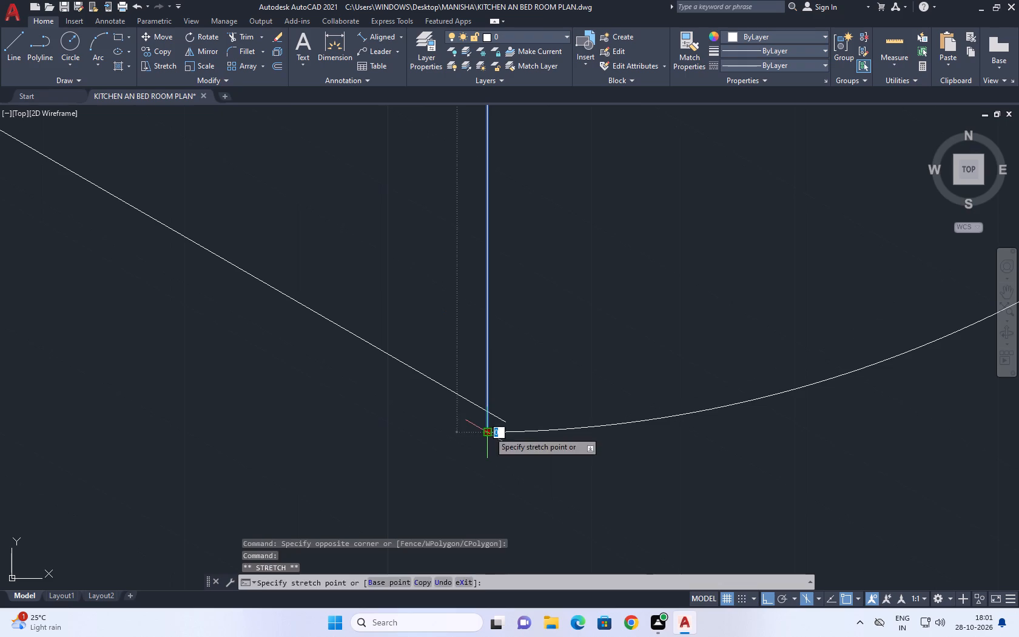
left_click(489, 411)
left_click(509, 442)
left_click(507, 431)
left_click(485, 434)
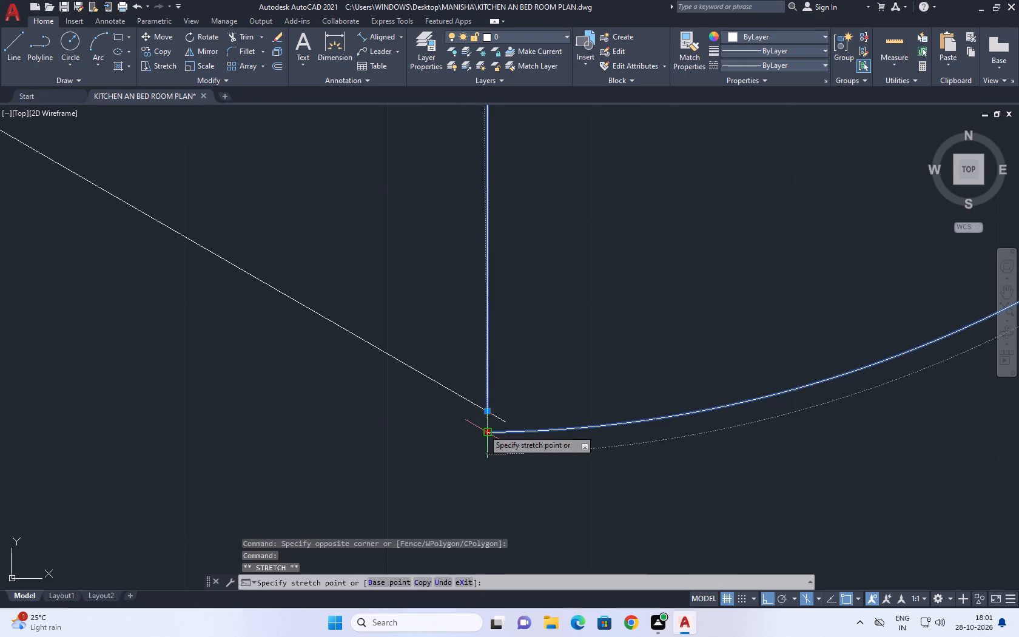
left_click(483, 411)
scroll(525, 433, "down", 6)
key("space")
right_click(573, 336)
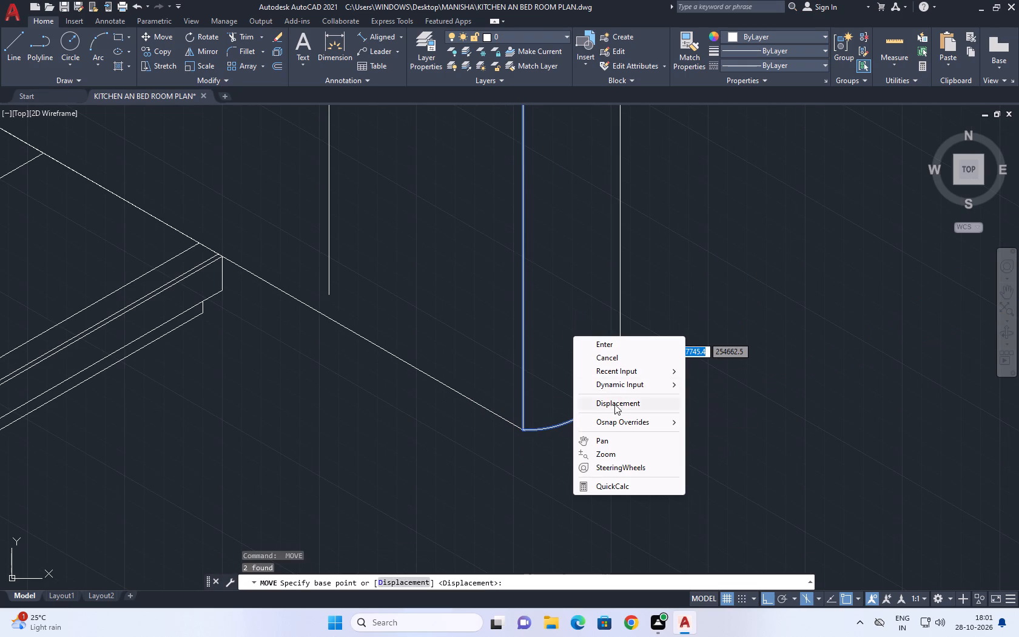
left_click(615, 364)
Move the base line along its direction so its overshooting end meets the feature's lower front corner.
scroll(620, 417, "down", 4)
scroll(603, 412, "up", 3)
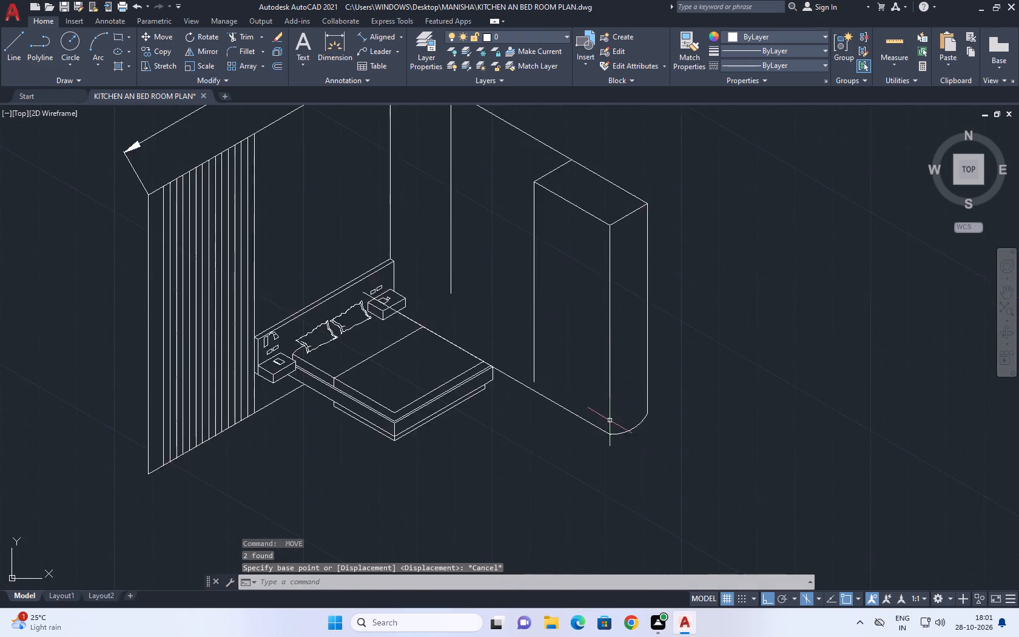
scroll(610, 420, "up", 2)
scroll(598, 491, "up", 9)
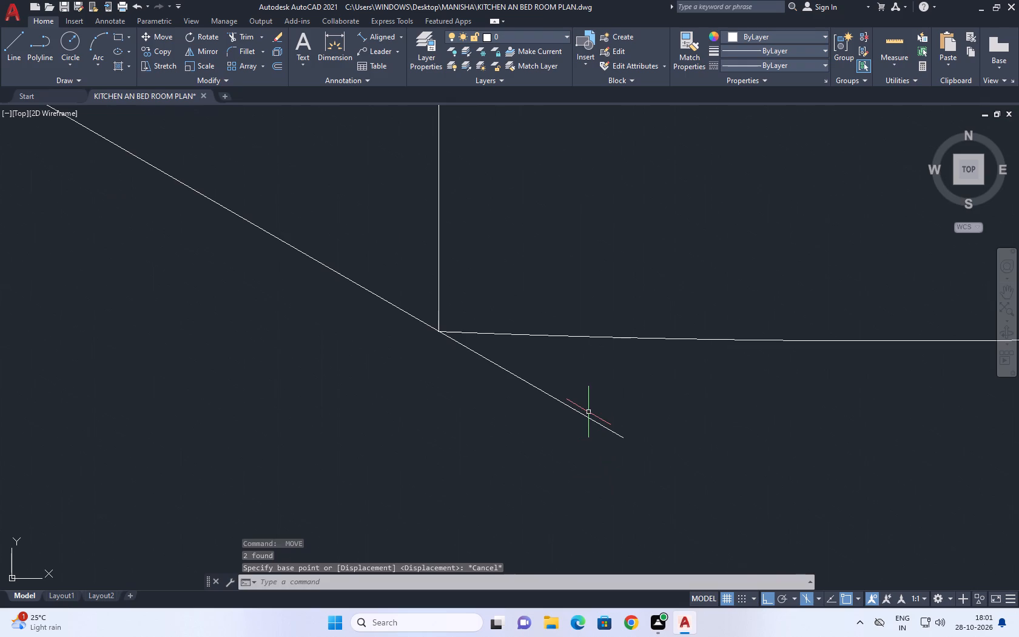
left_click(638, 405)
left_click(567, 441)
key("m")
key("space")
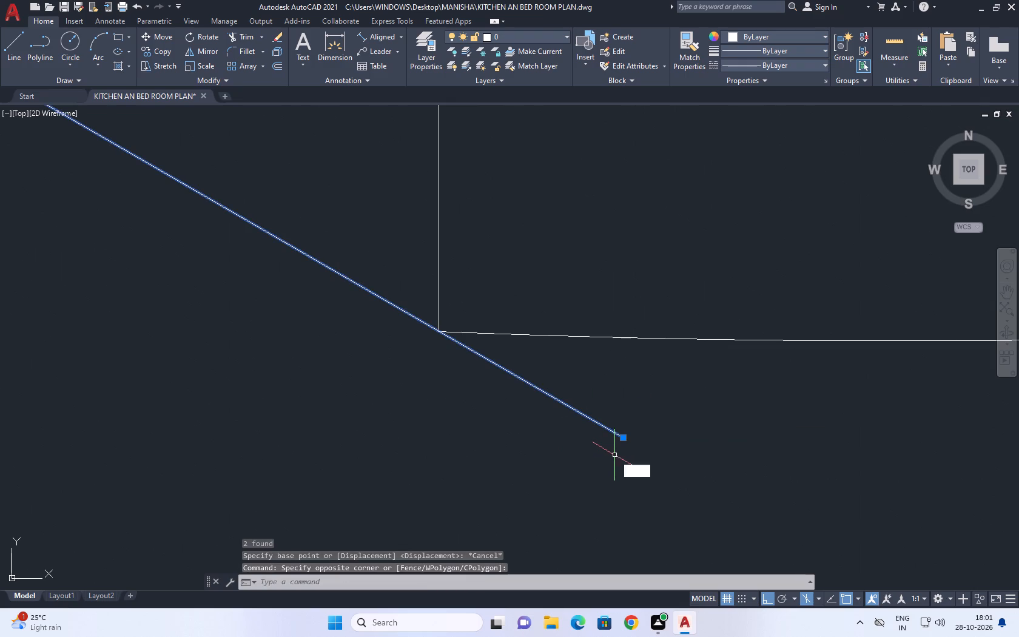
left_click(621, 439)
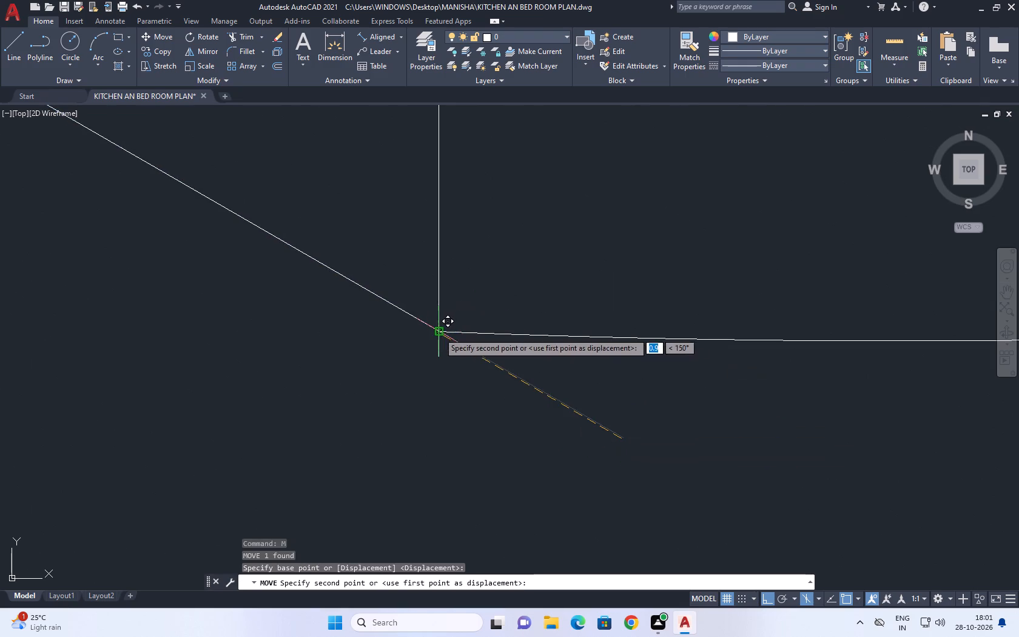
left_click(438, 332)
Move the base line's end exactly onto the lower endpoint of the feature's front vertical edge.
scroll(453, 348, "up", 5)
scroll(460, 279, "up", 2)
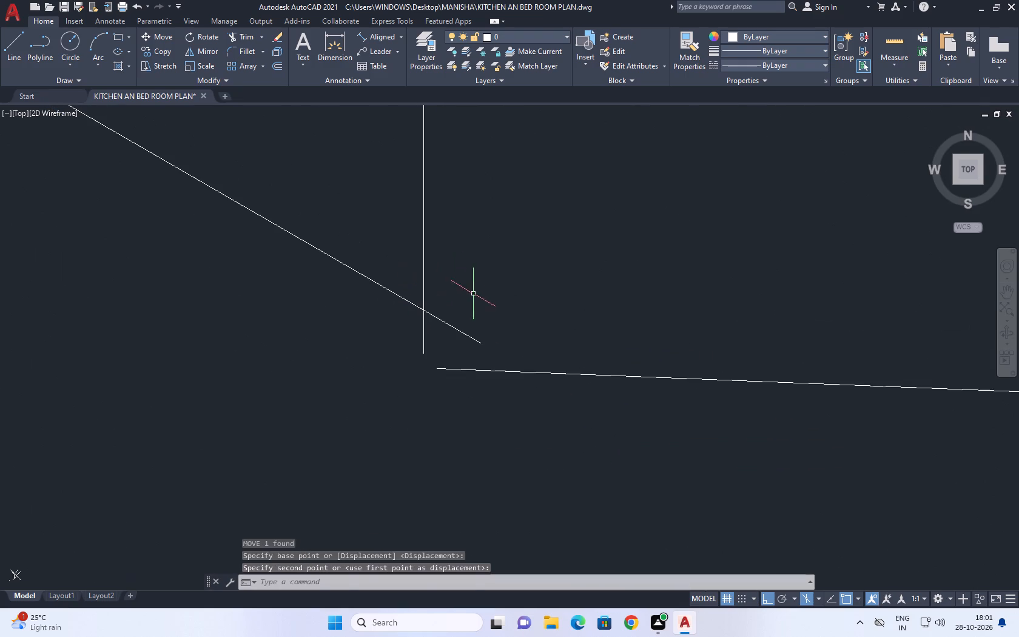
left_click(474, 297)
left_click(445, 344)
type("M")
key("space")
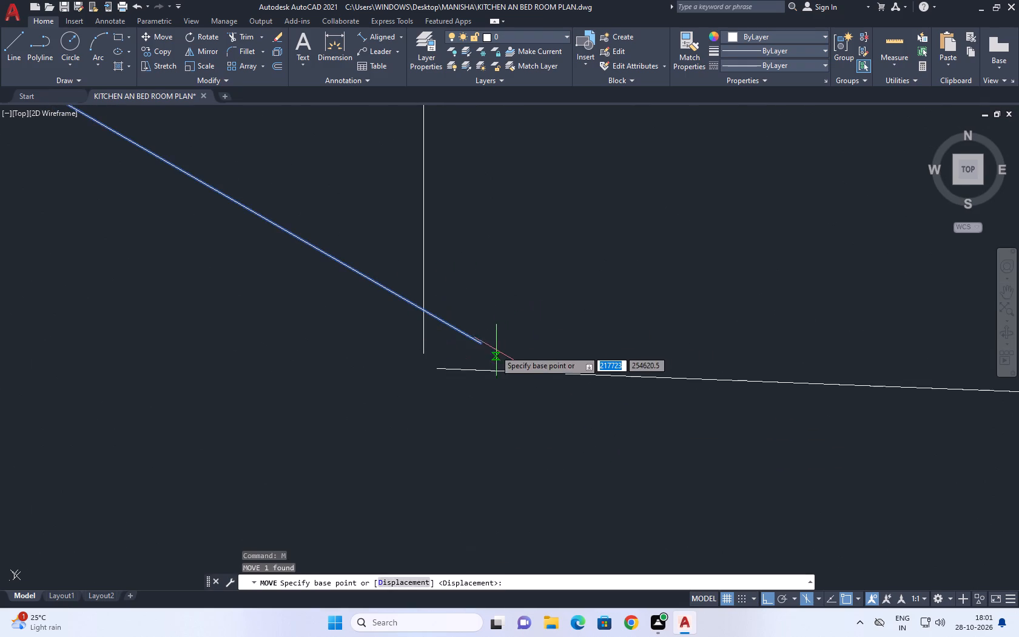
left_click(481, 344)
left_click(422, 352)
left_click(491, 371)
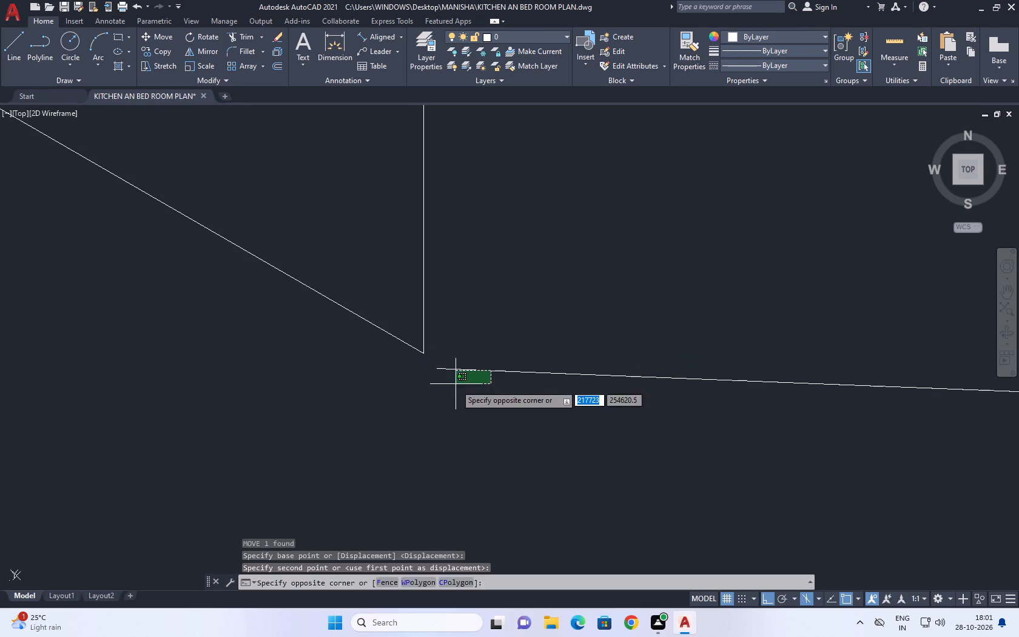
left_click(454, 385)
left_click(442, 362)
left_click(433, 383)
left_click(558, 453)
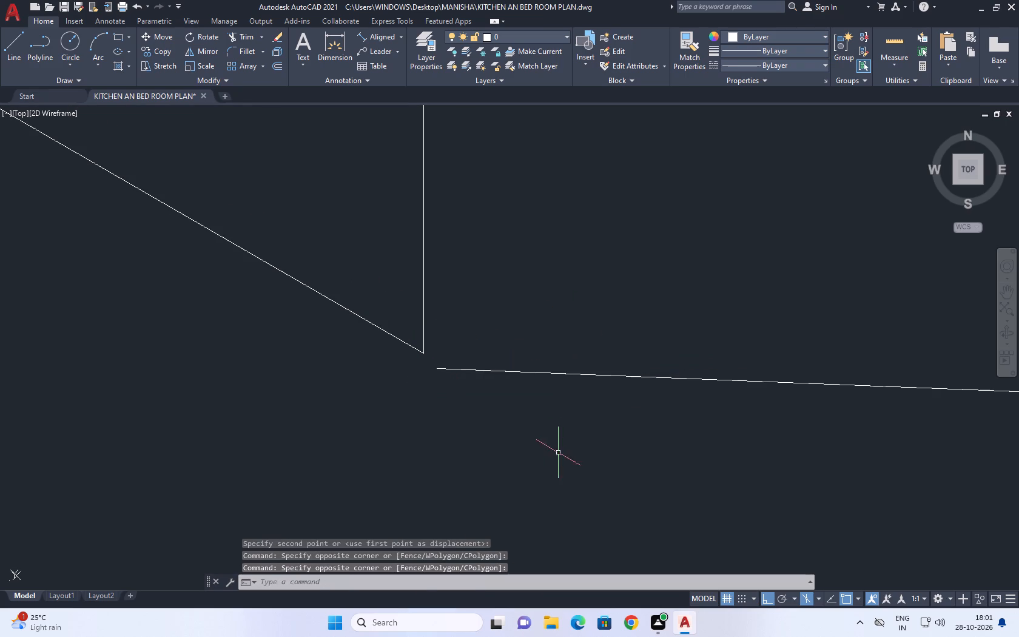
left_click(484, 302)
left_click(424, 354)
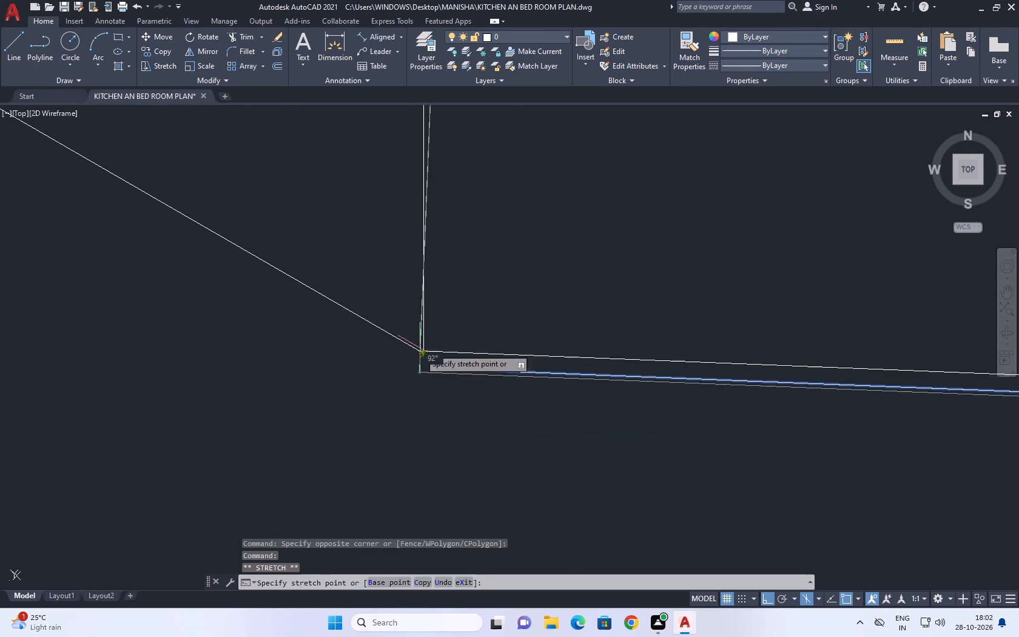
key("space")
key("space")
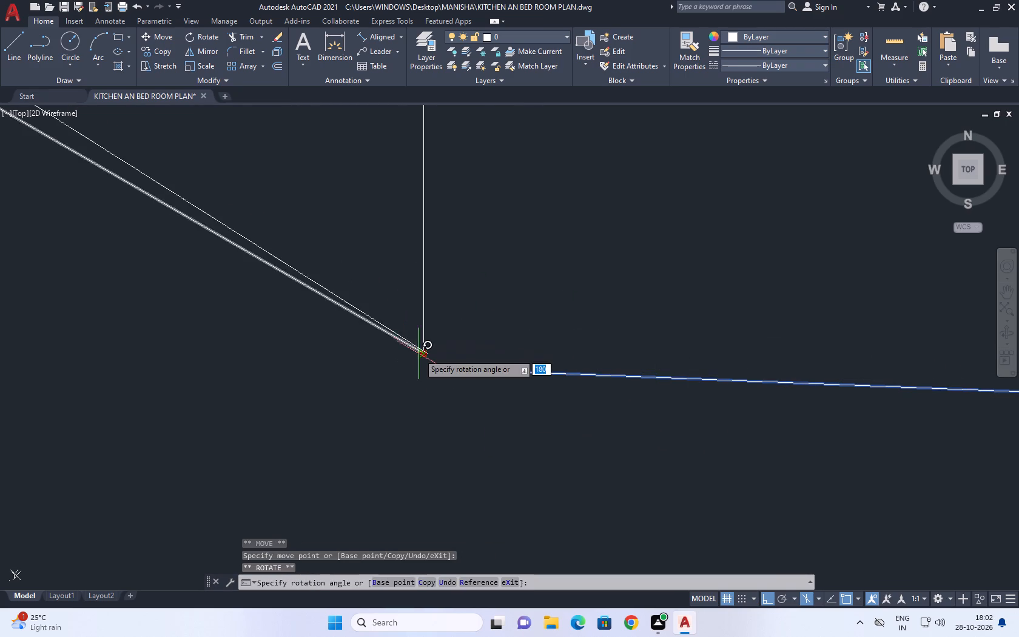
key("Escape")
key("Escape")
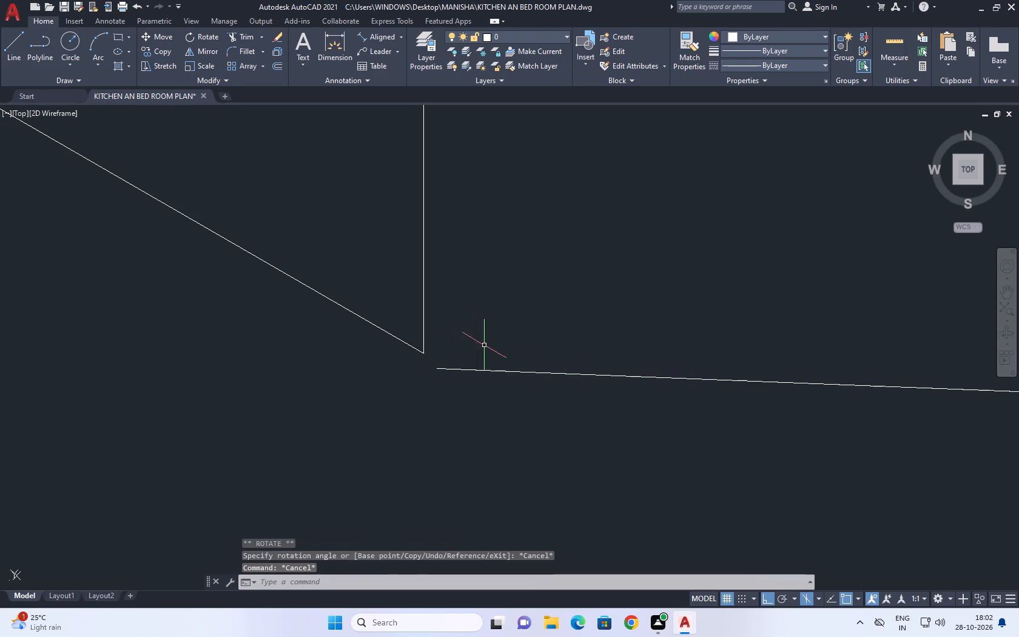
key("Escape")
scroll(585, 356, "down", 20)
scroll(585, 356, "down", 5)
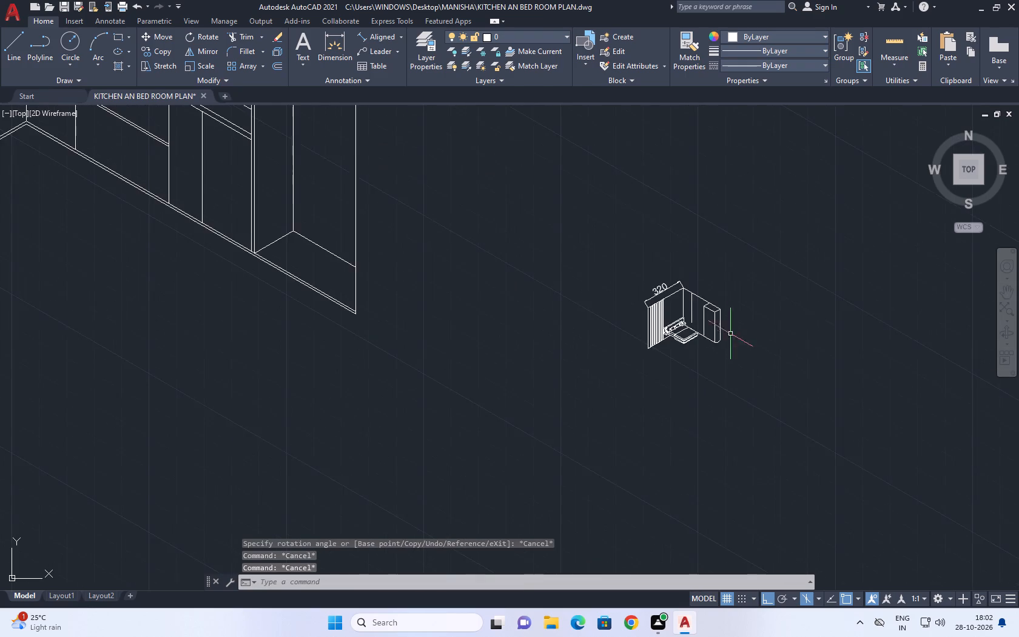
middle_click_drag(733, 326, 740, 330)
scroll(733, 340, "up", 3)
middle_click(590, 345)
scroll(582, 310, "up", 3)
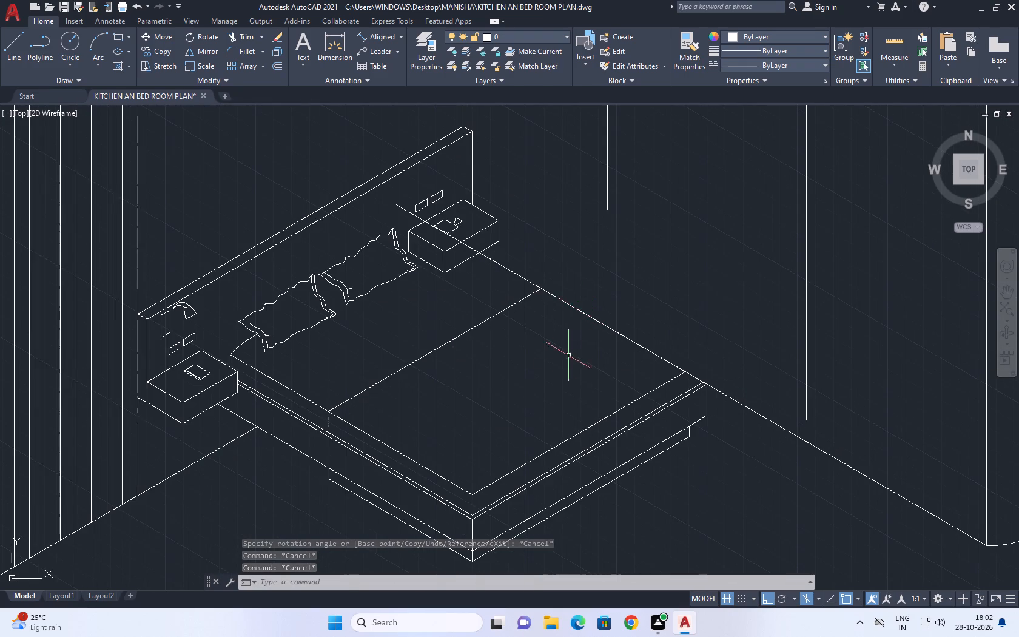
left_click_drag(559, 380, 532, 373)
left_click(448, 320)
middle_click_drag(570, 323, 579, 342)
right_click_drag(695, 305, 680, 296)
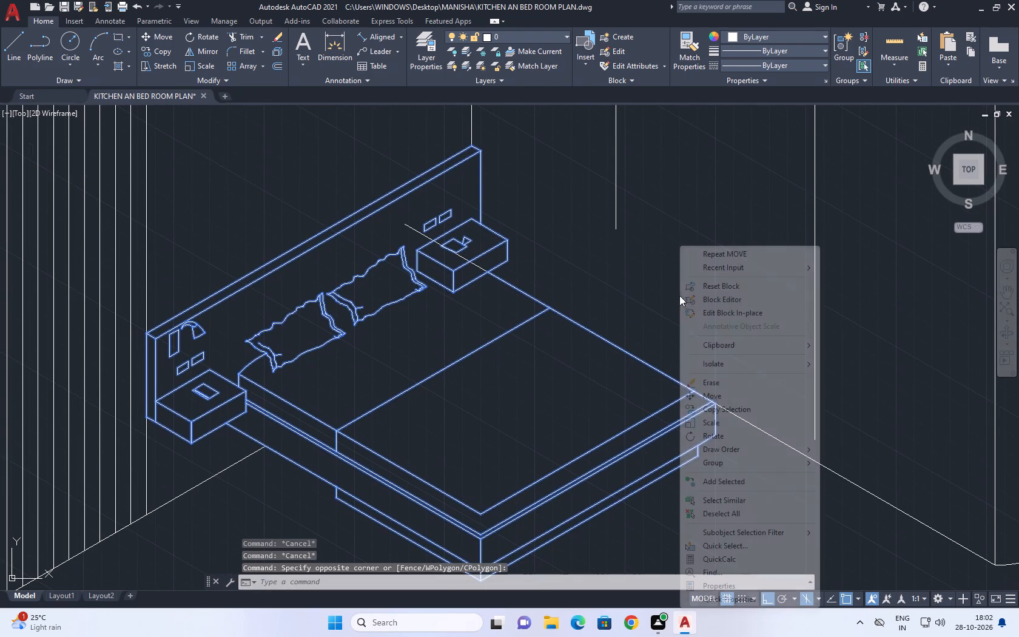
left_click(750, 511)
Shorten the feature's base line by stretching its upper end to the bed's upper foot corner.
left_click(736, 418)
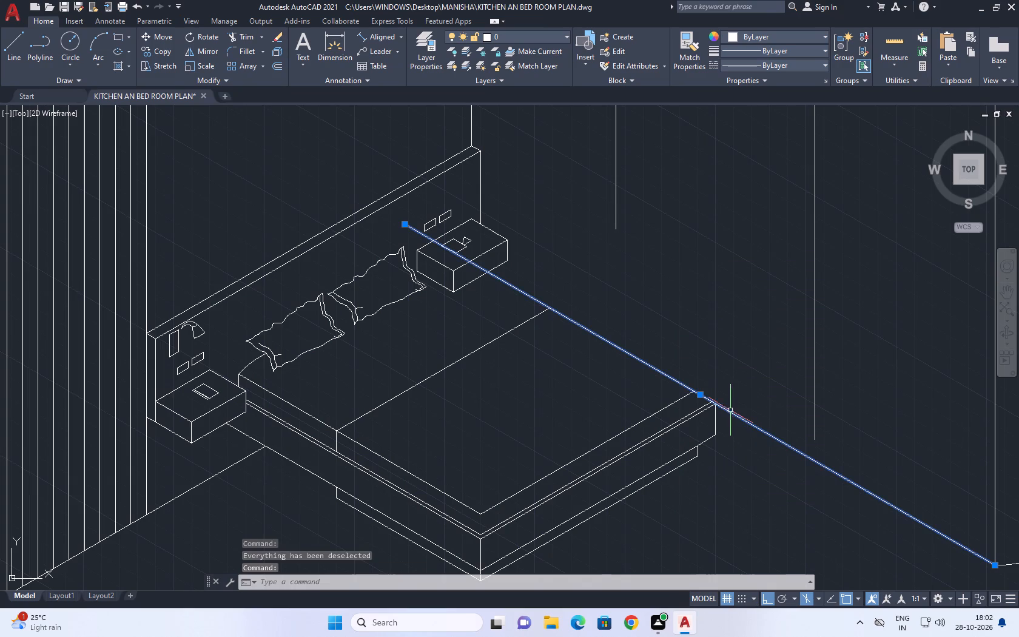
left_click(403, 222)
scroll(731, 403, "up", 2)
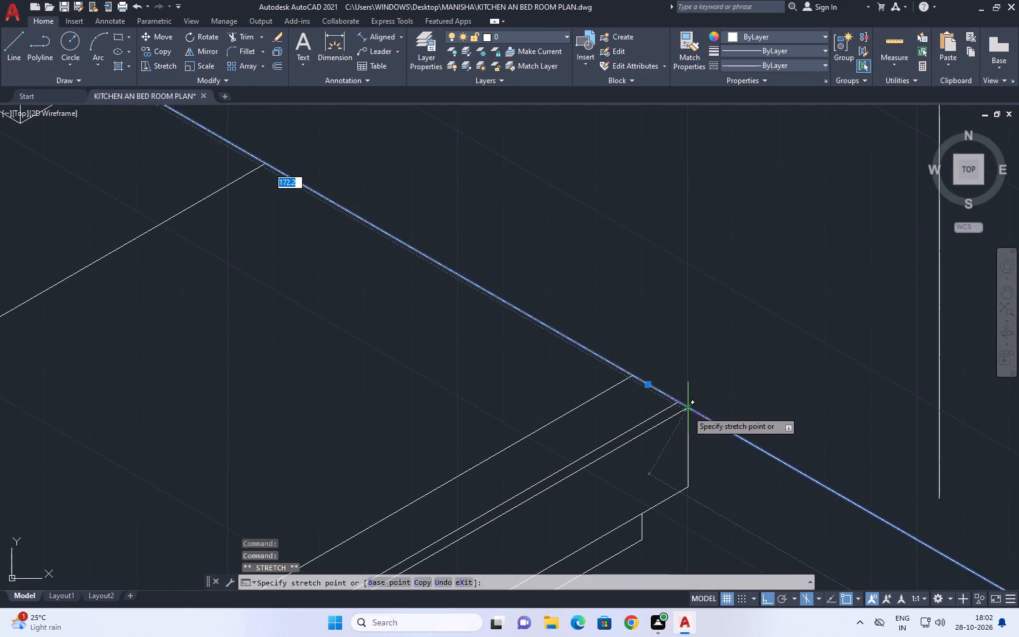
left_click(687, 411)
right_click(702, 302)
left_click(732, 512)
Draw a line along the plain wall's top edge from the vertical wall line near the room corner to the feature's back top corner.
scroll(660, 461, "down", 3)
middle_click_drag(776, 449, 663, 397)
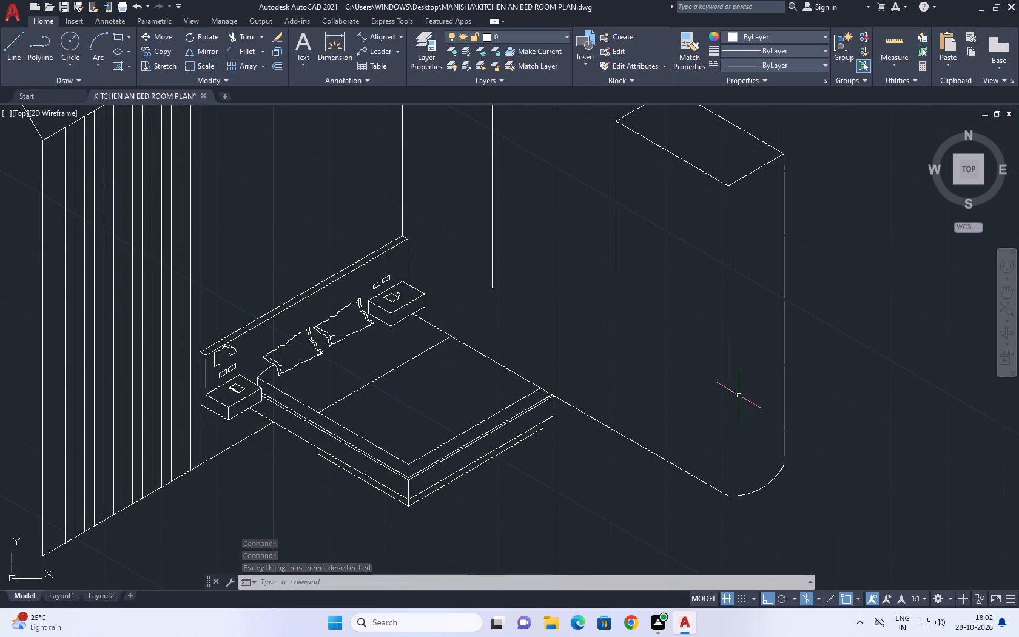
middle_click_drag(534, 382, 546, 393)
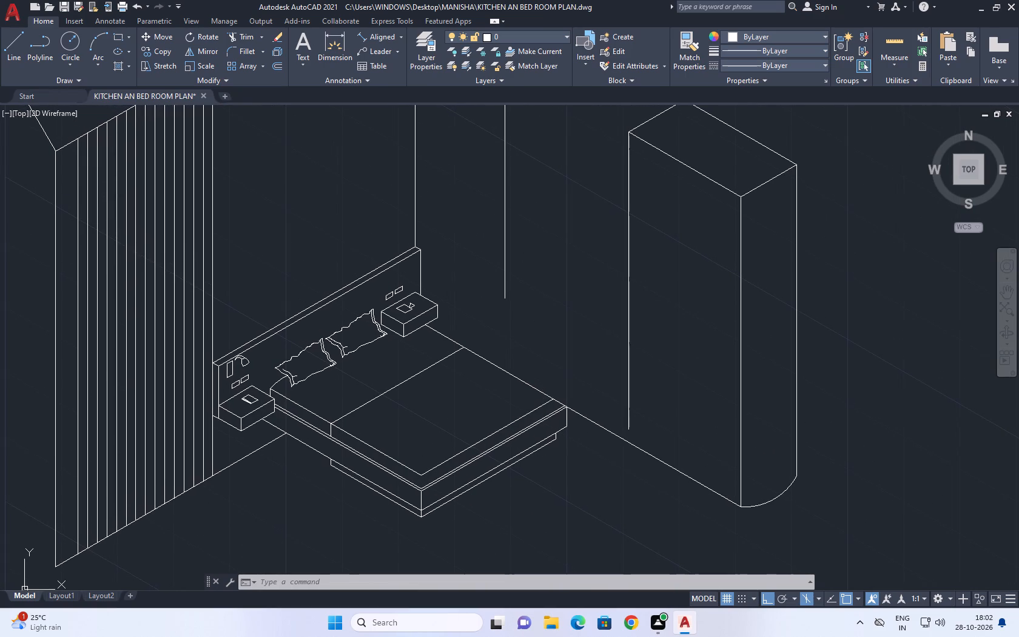
middle_click_drag(678, 372, 688, 421)
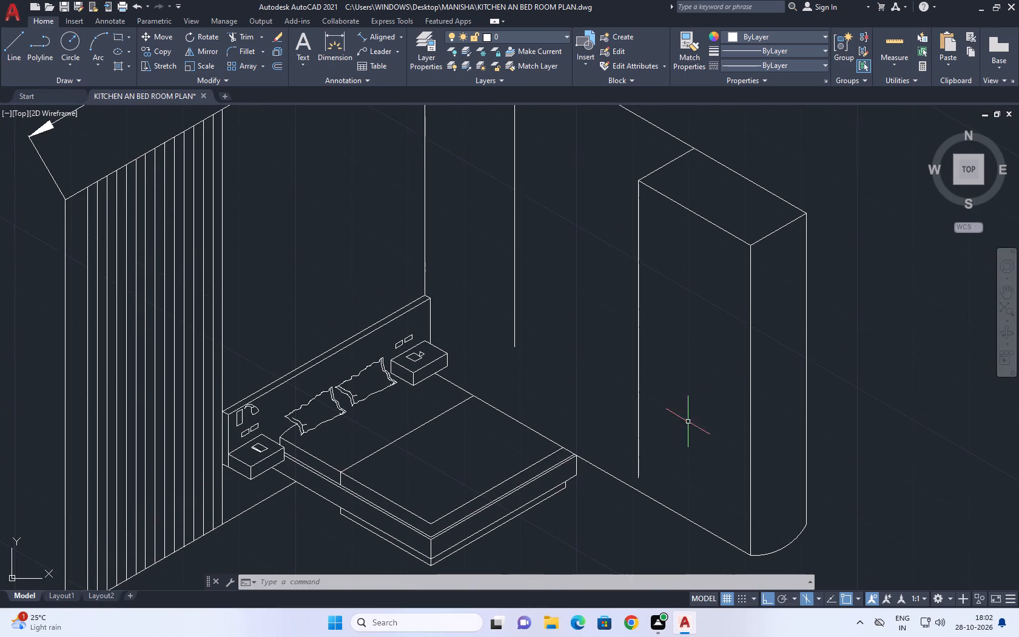
scroll(688, 422, "down", 1)
middle_click_drag(707, 389, 673, 396)
left_click(665, 293)
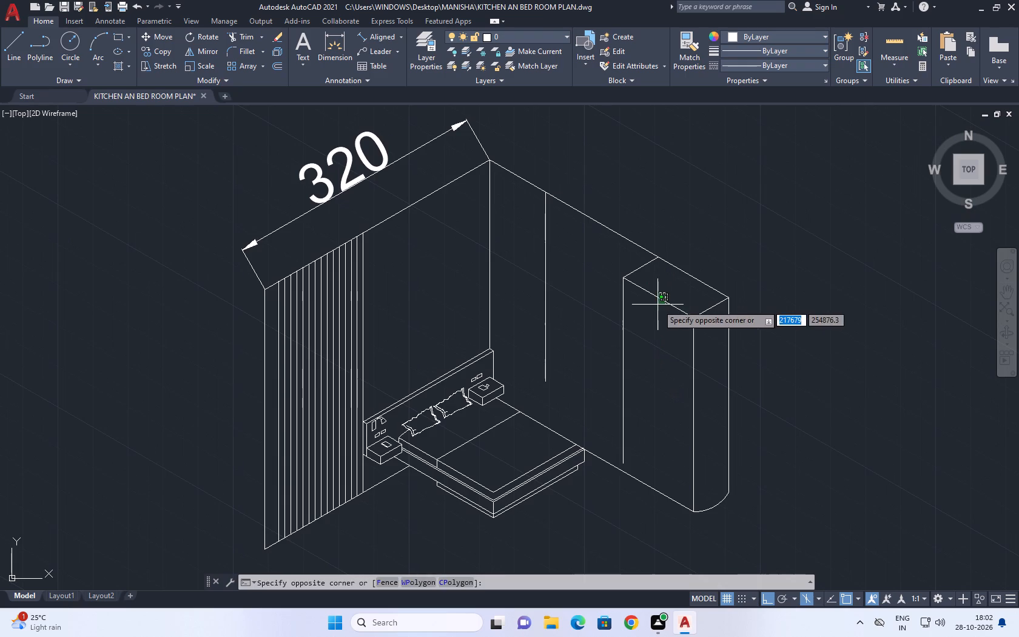
left_click(678, 280)
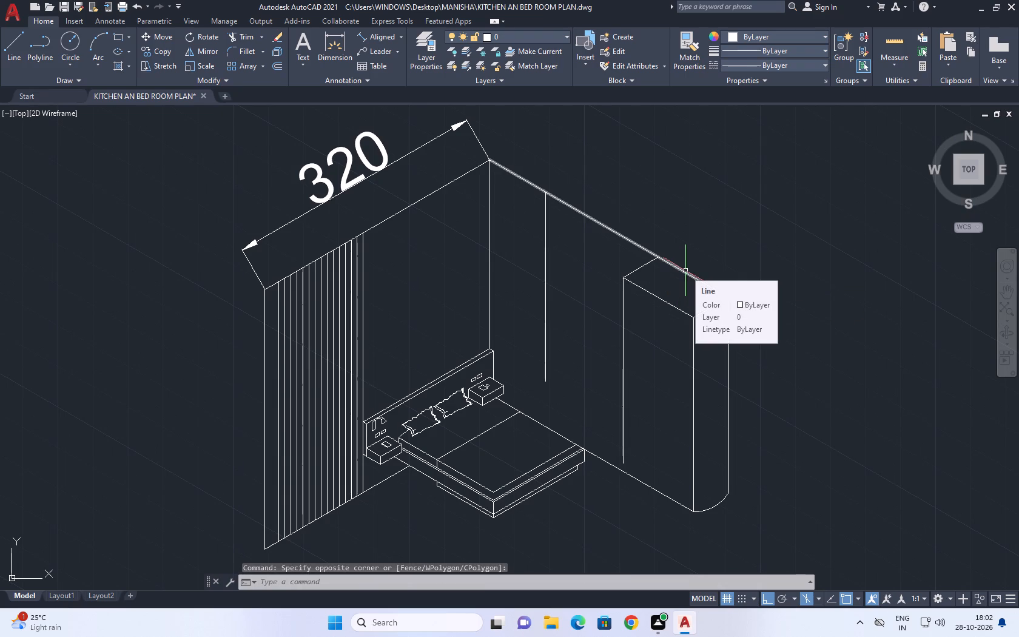
middle_click_drag(570, 277, 617, 335)
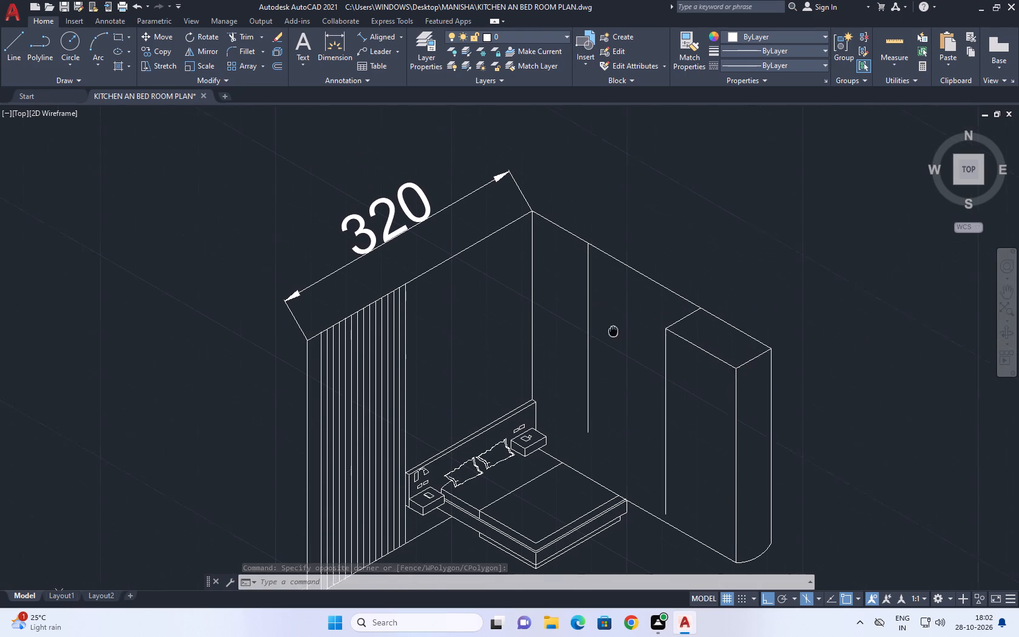
middle_click_drag(617, 335, 641, 368)
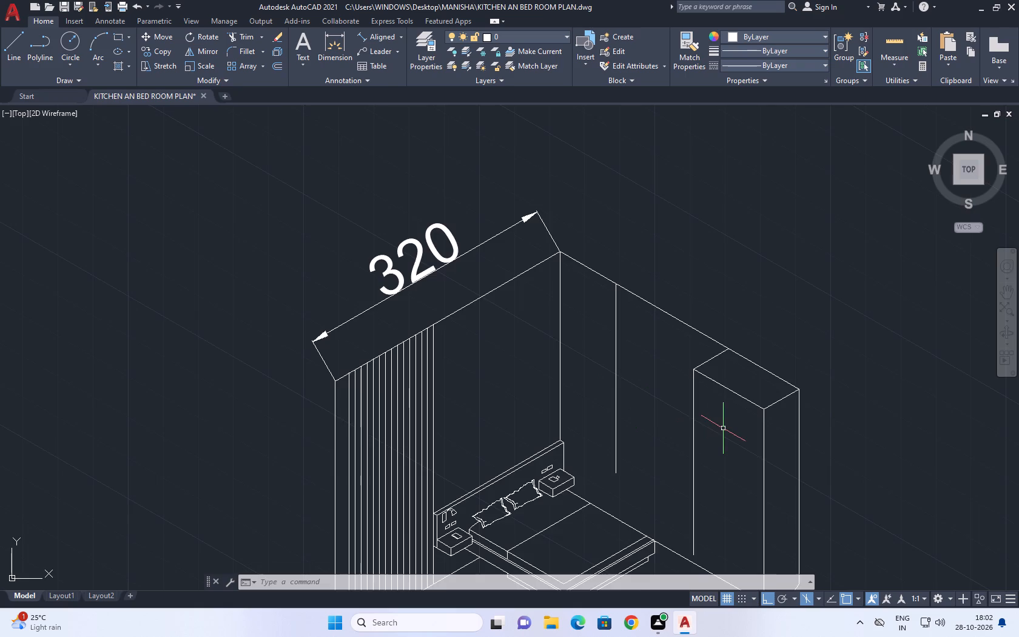
middle_click_drag(725, 429, 756, 502)
middle_click(756, 502)
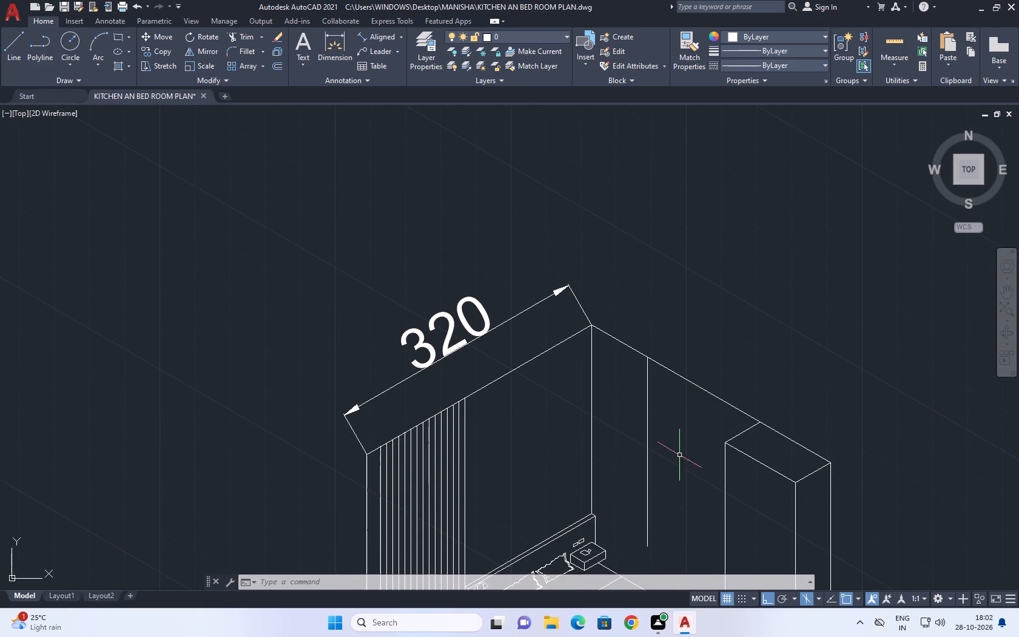
left_click(2, 43)
left_click(644, 356)
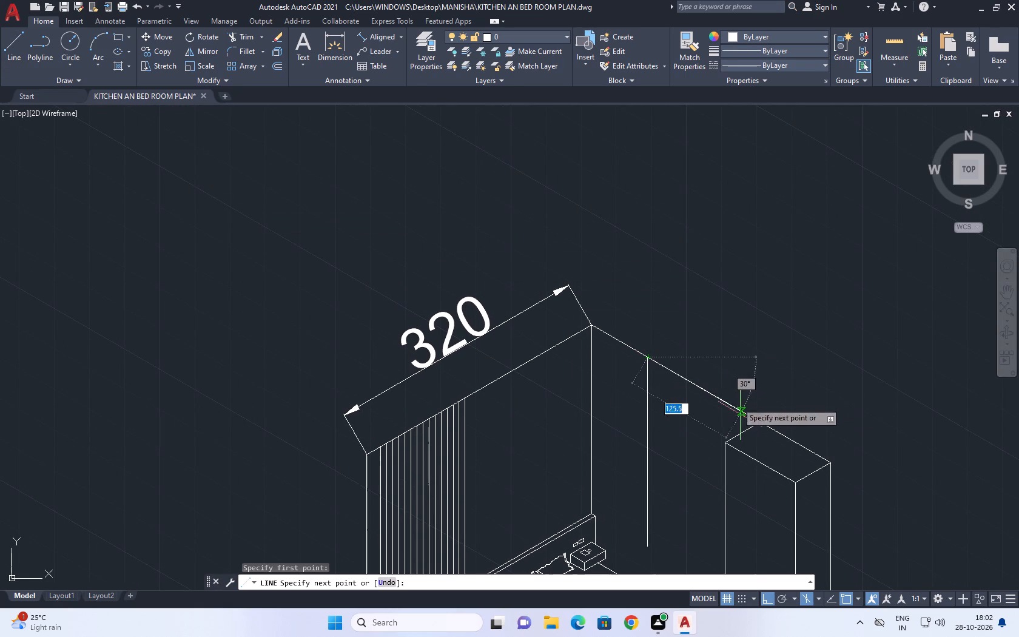
left_click(759, 419)
right_click(780, 352)
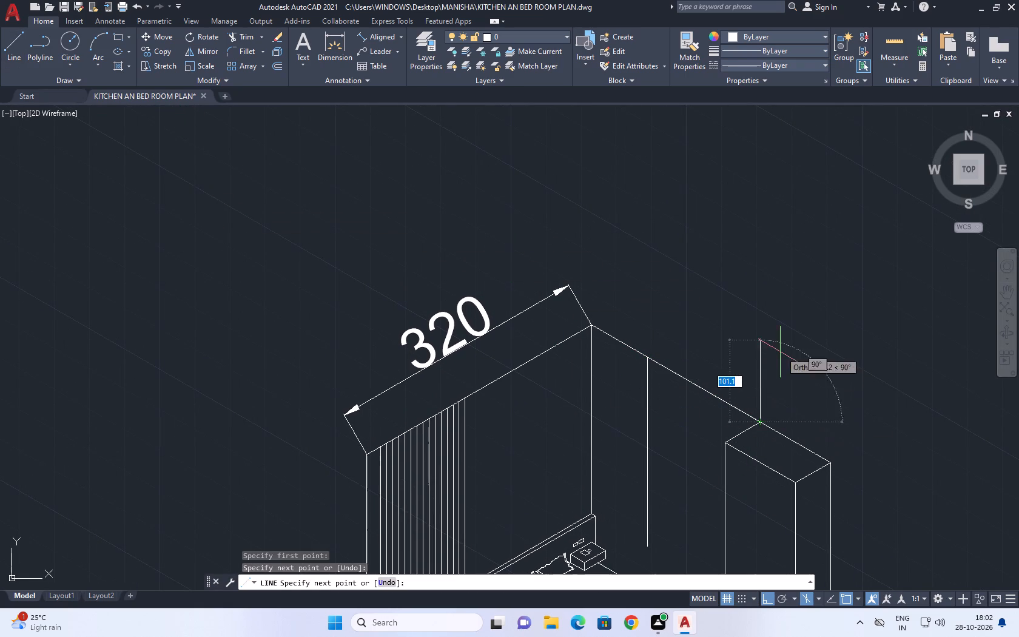
left_click(826, 382)
Divide the new line on the wall's top edge into 4 equal segments.
left_click(712, 394)
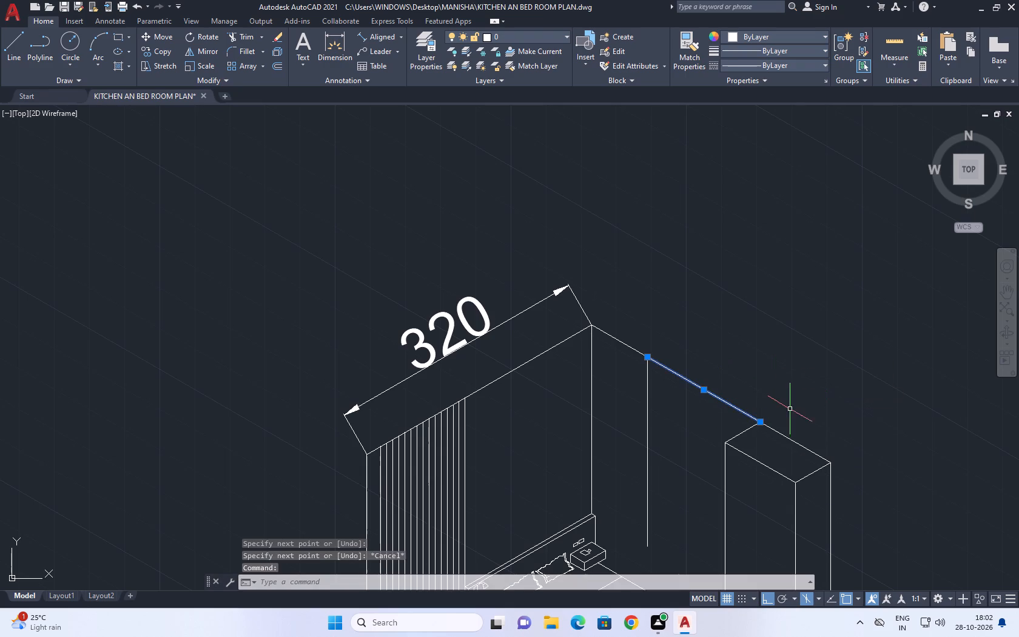
type("DIV")
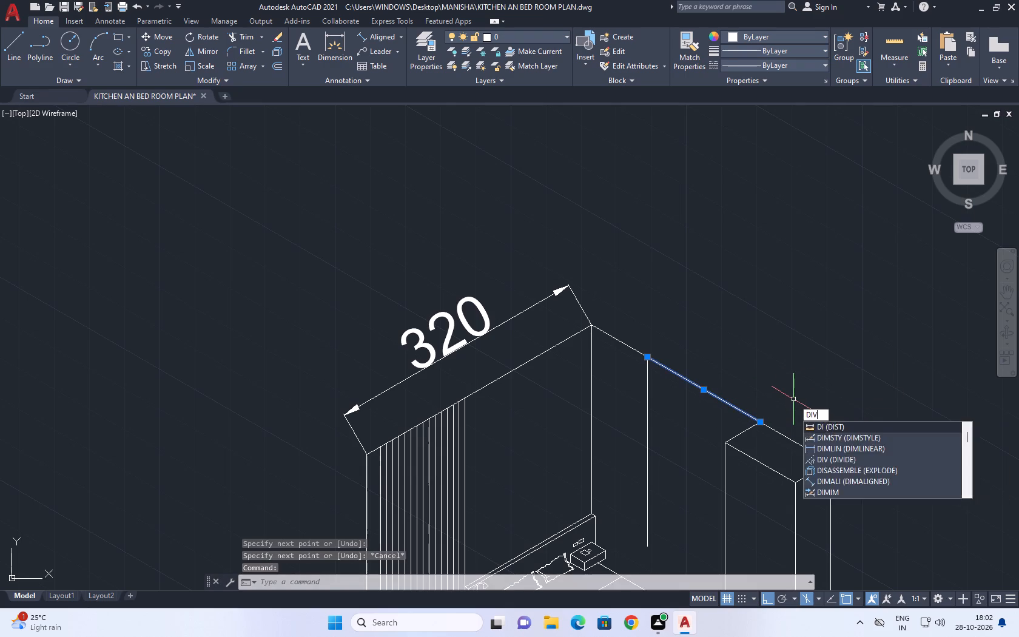
key("space")
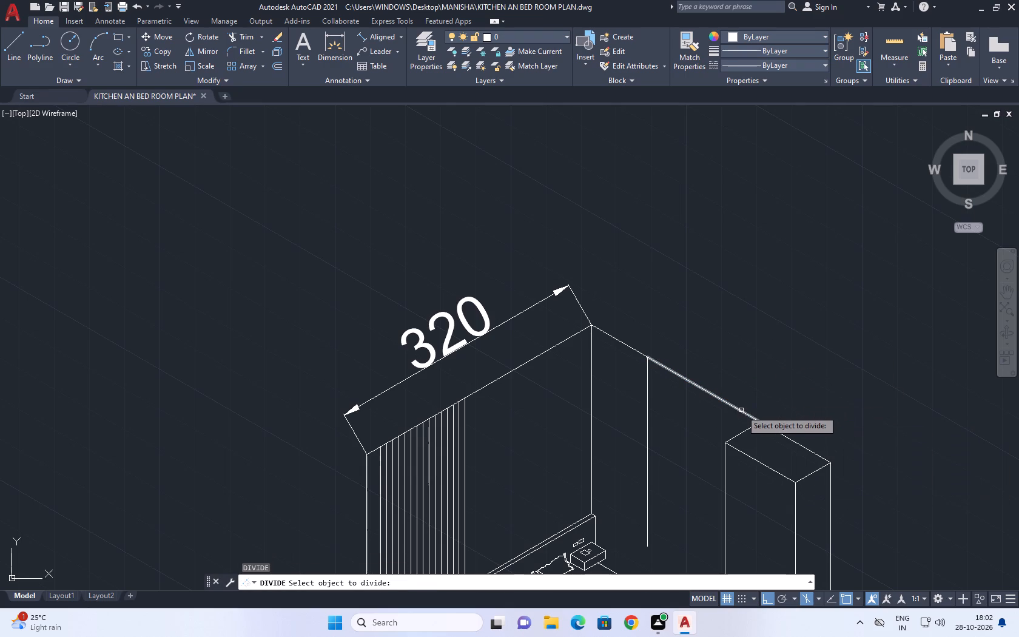
left_click(741, 410)
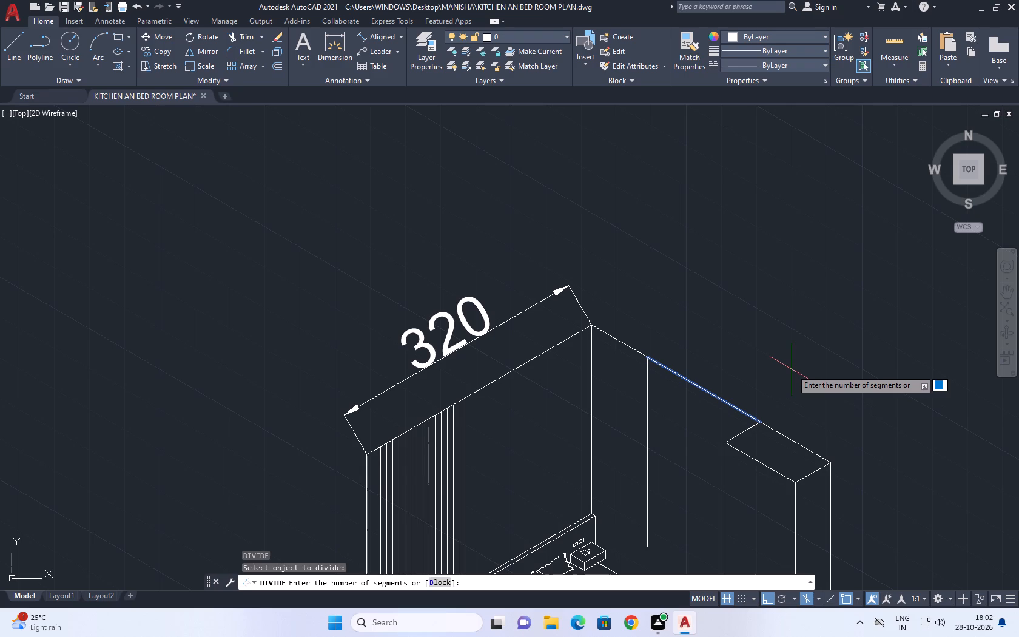
key("4")
key("Return")
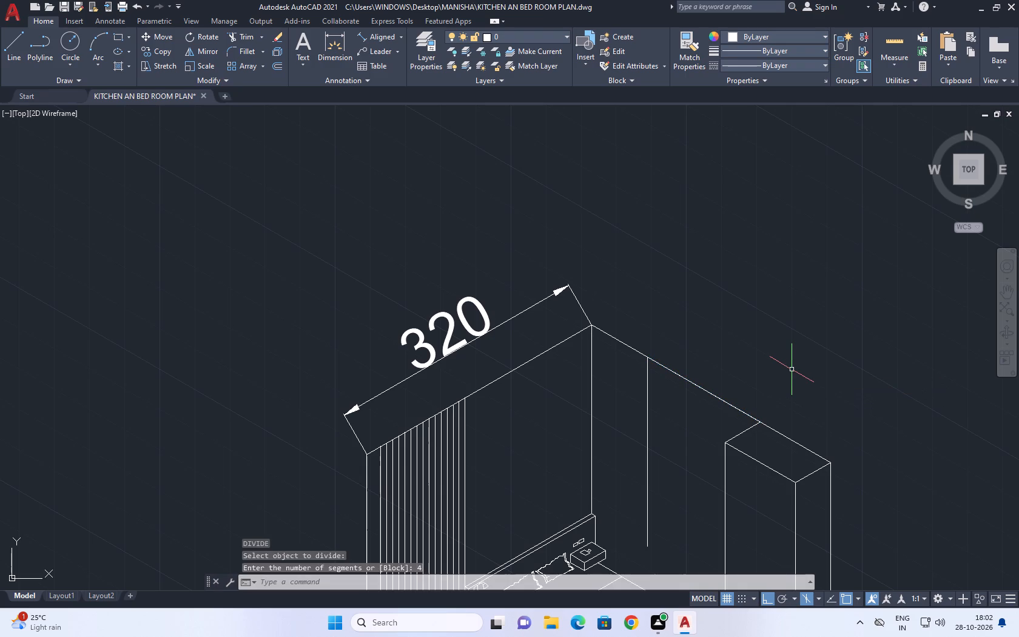
Draw a vertical line down the plain wall from the division point nearest the room corner, ending above floor level.
left_click(10, 41)
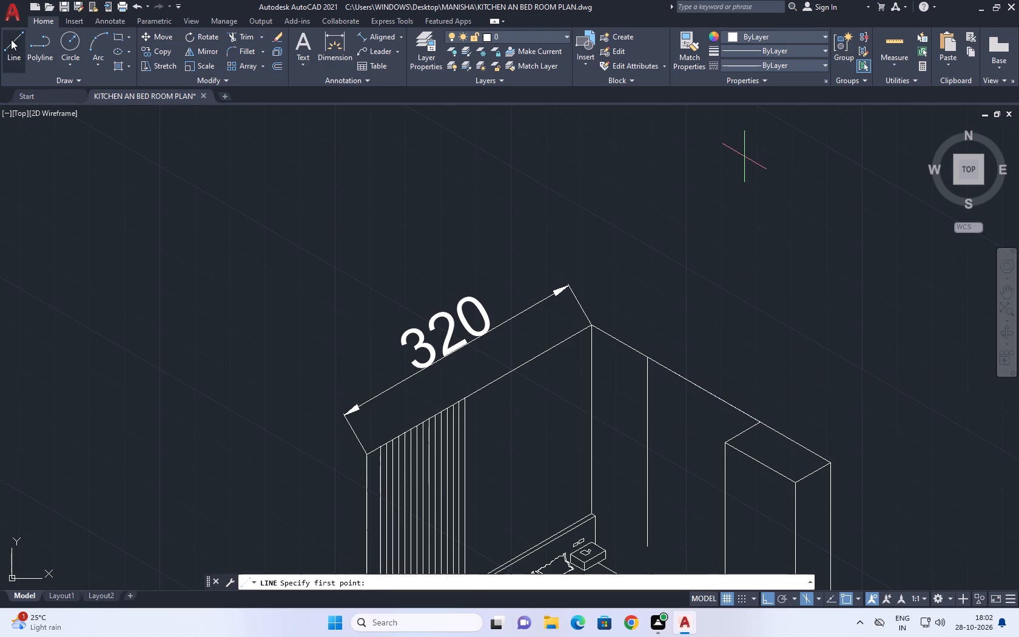
left_click(678, 373)
scroll(679, 366, "down", 3)
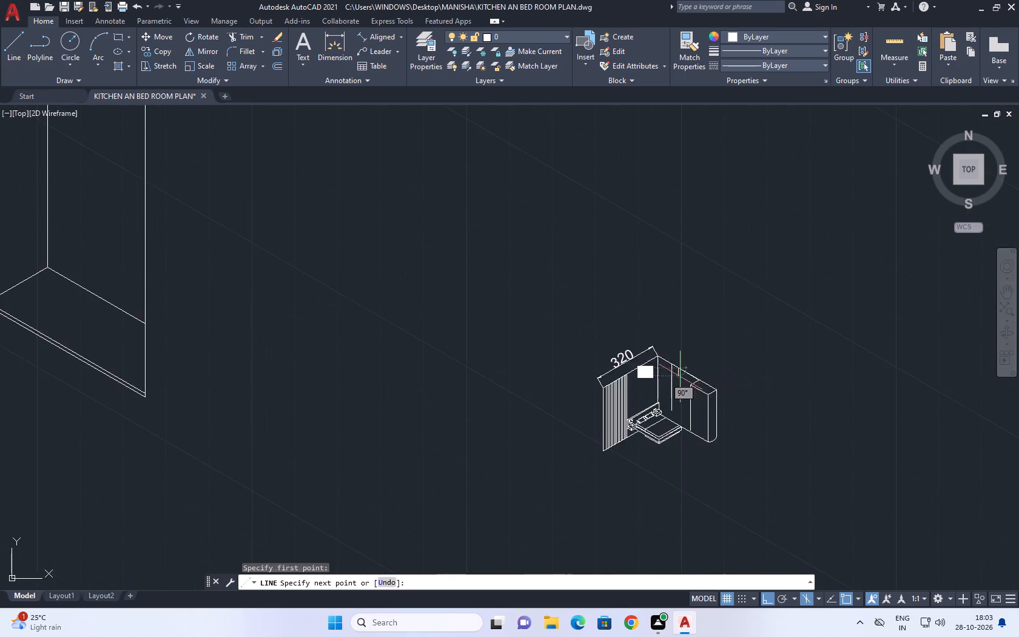
scroll(680, 390, "up", 4)
left_click(676, 453)
right_click(684, 441)
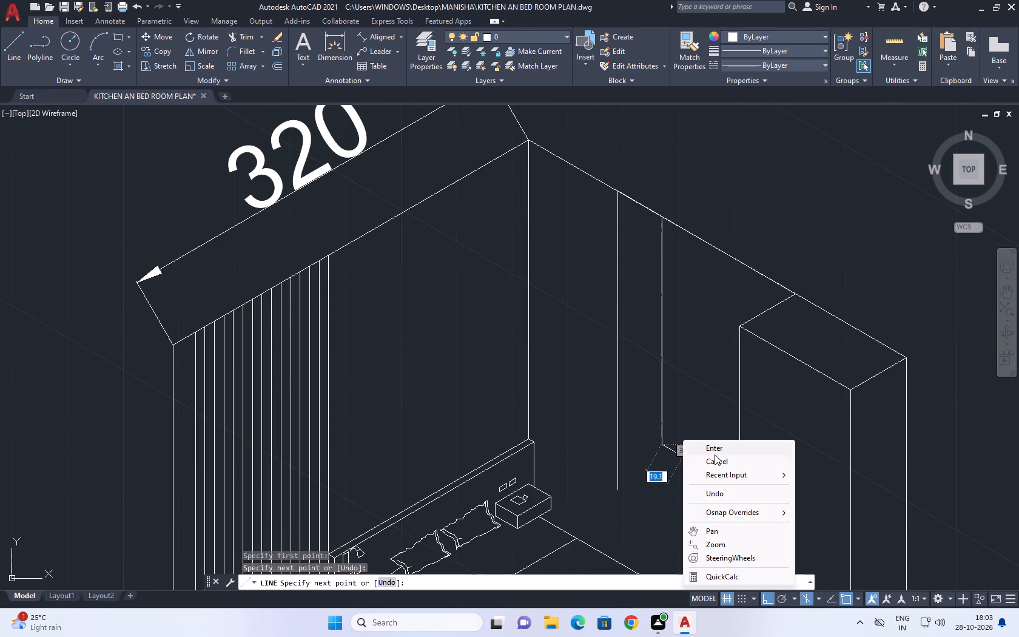
left_click(717, 456)
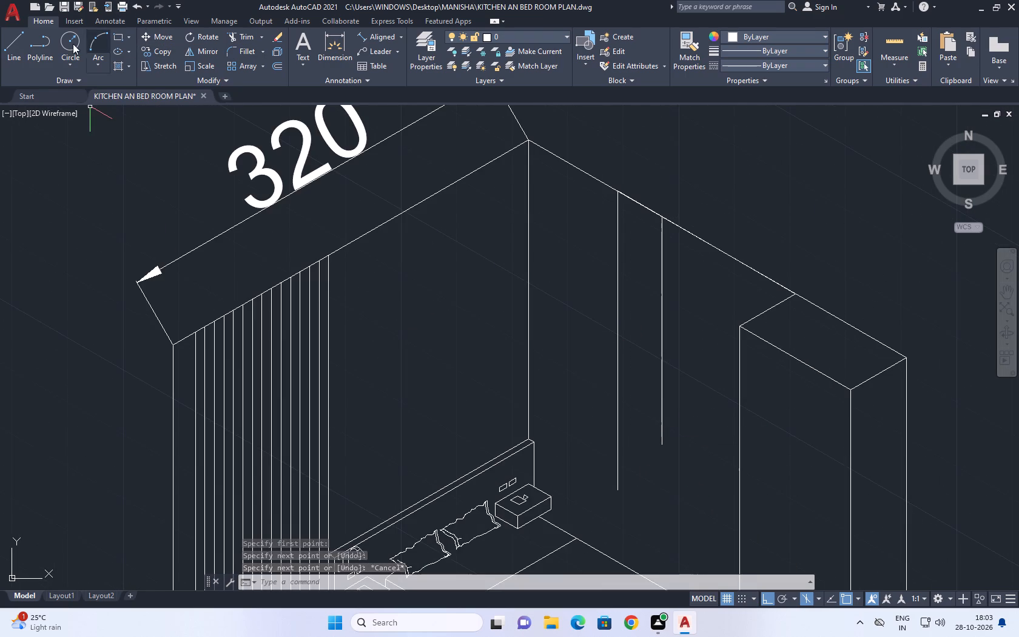
Draw a second vertical line down the plain wall from the middle division point, ending above floor level.
left_click(18, 42)
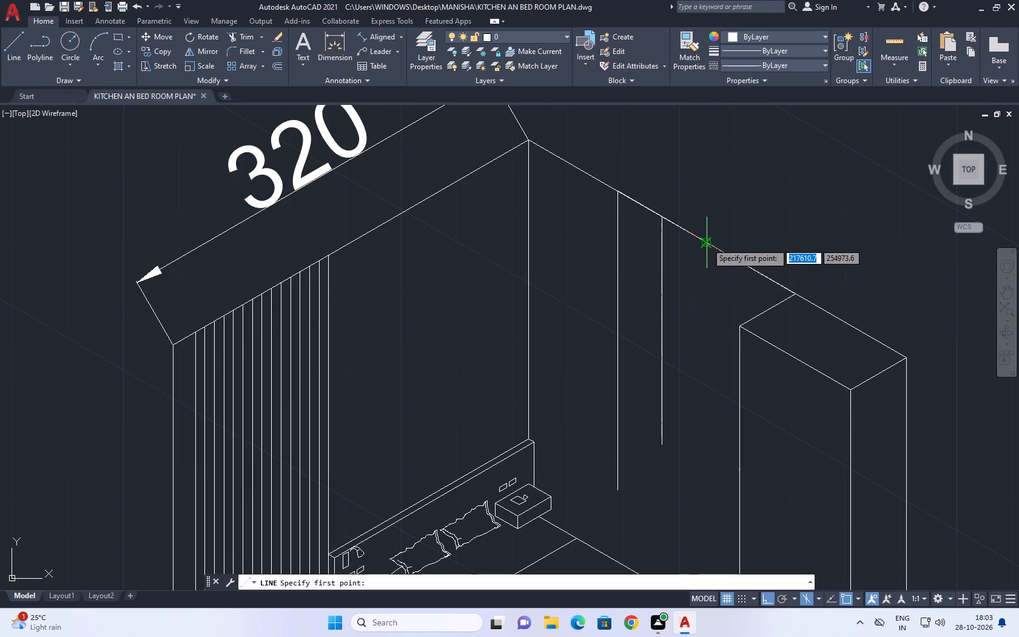
left_click(707, 242)
left_click(696, 432)
right_click(705, 425)
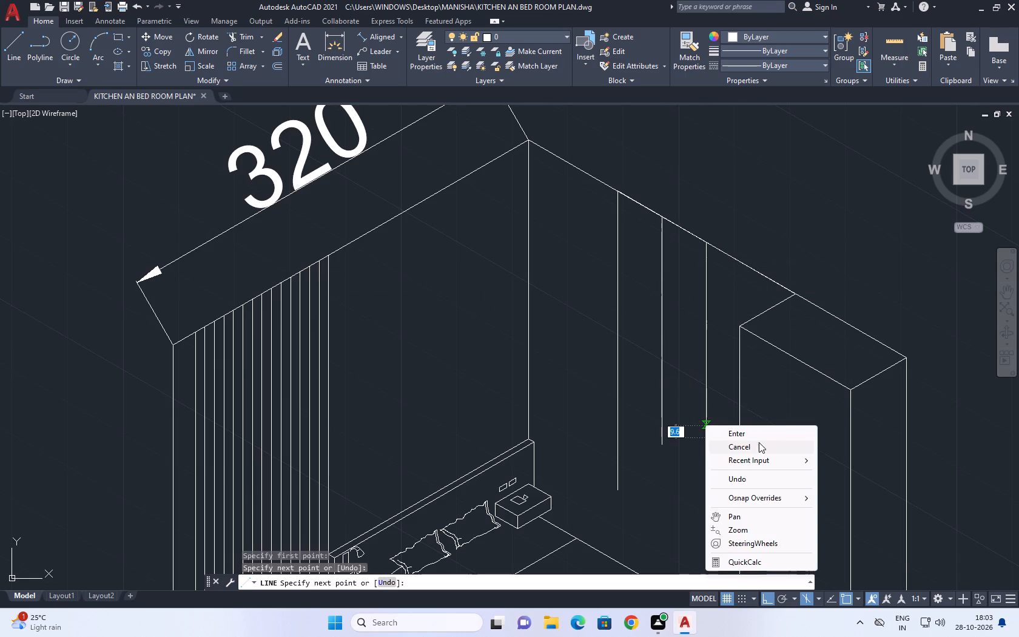
left_click(756, 447)
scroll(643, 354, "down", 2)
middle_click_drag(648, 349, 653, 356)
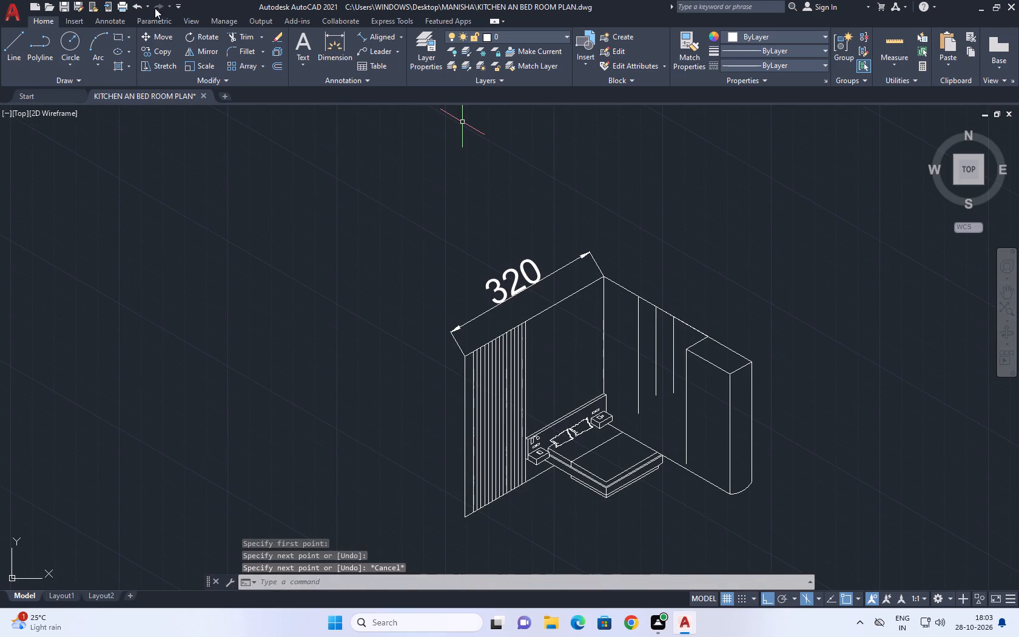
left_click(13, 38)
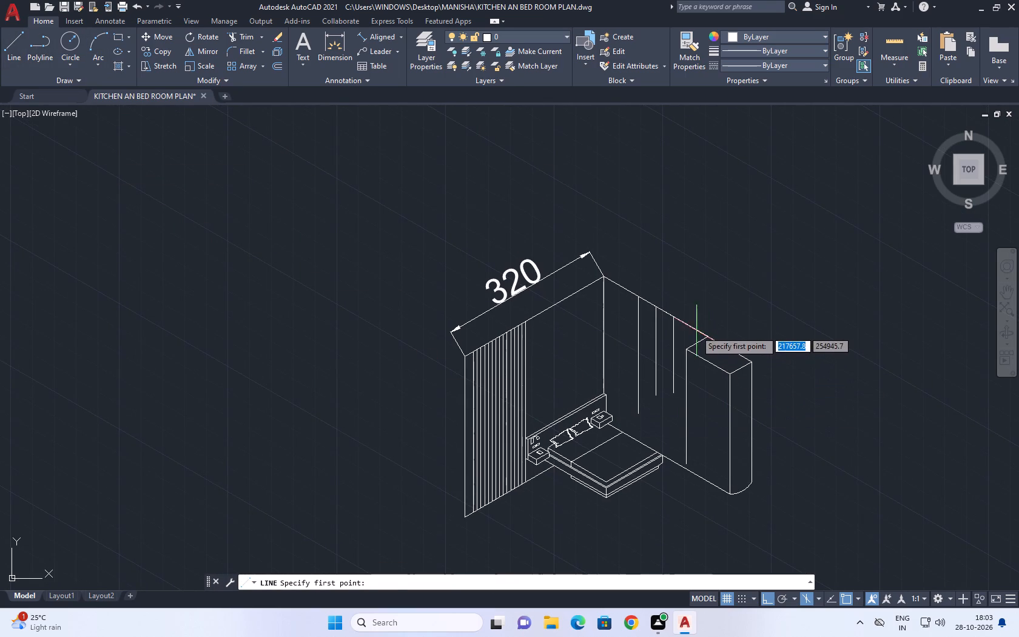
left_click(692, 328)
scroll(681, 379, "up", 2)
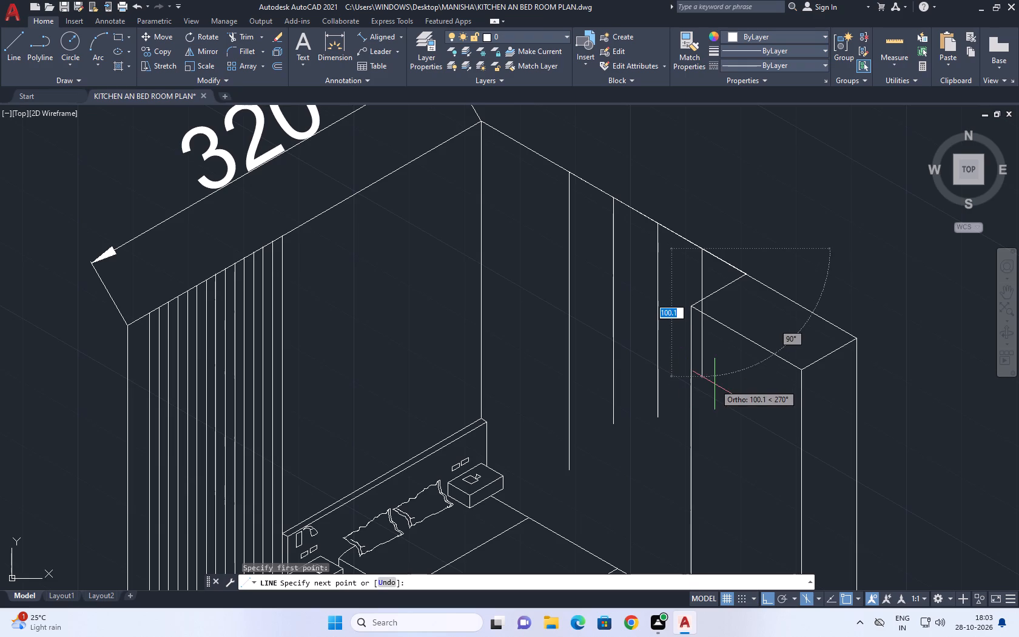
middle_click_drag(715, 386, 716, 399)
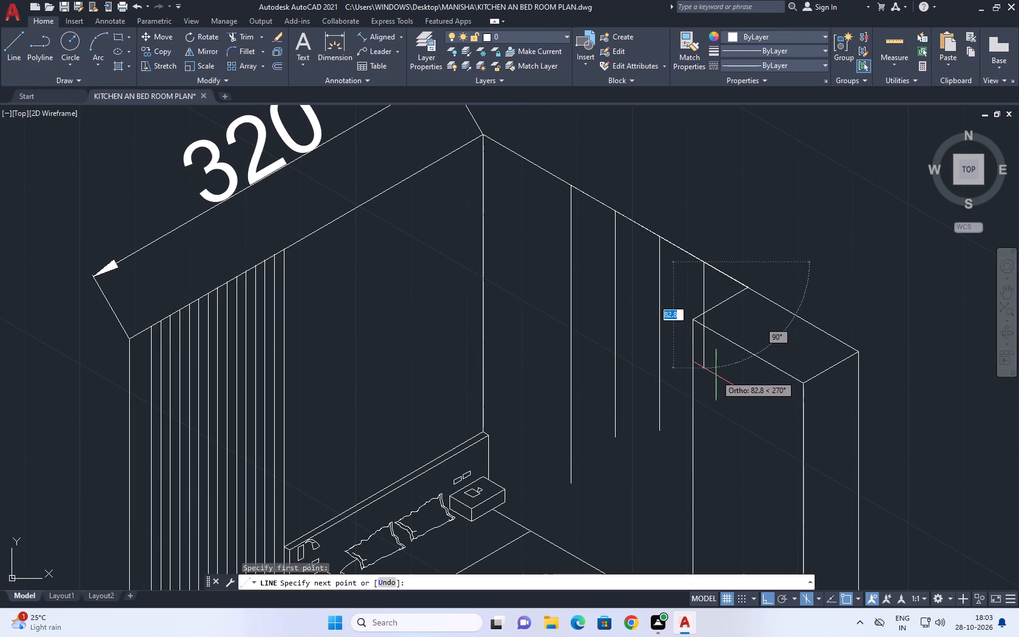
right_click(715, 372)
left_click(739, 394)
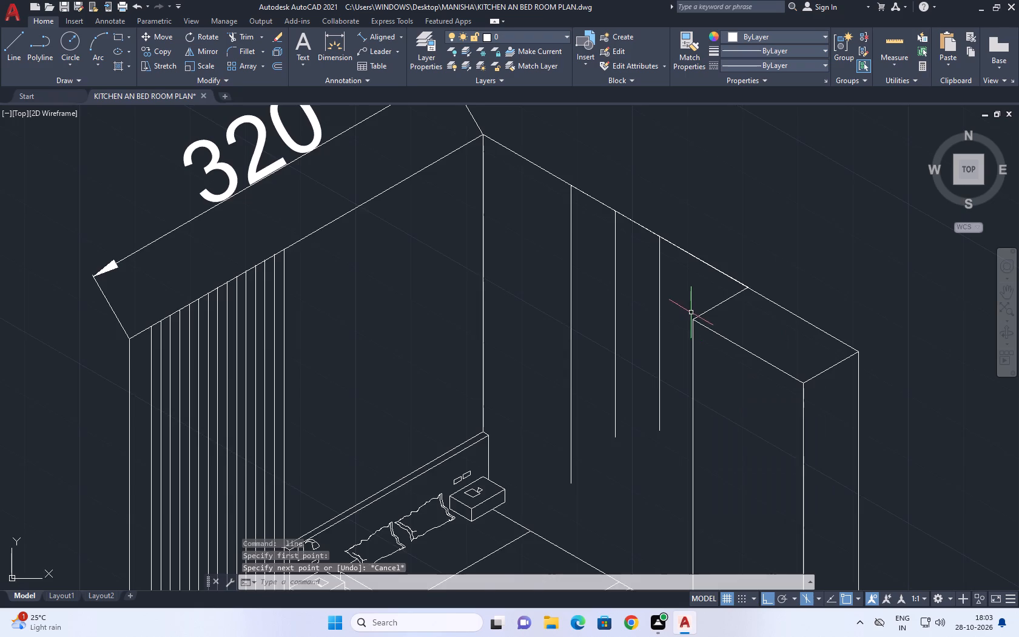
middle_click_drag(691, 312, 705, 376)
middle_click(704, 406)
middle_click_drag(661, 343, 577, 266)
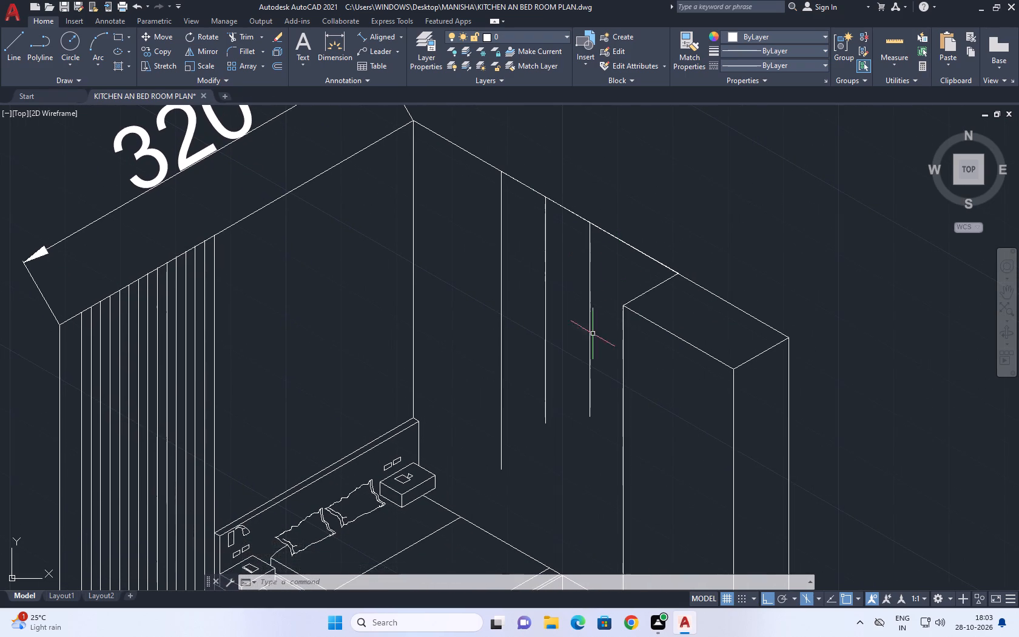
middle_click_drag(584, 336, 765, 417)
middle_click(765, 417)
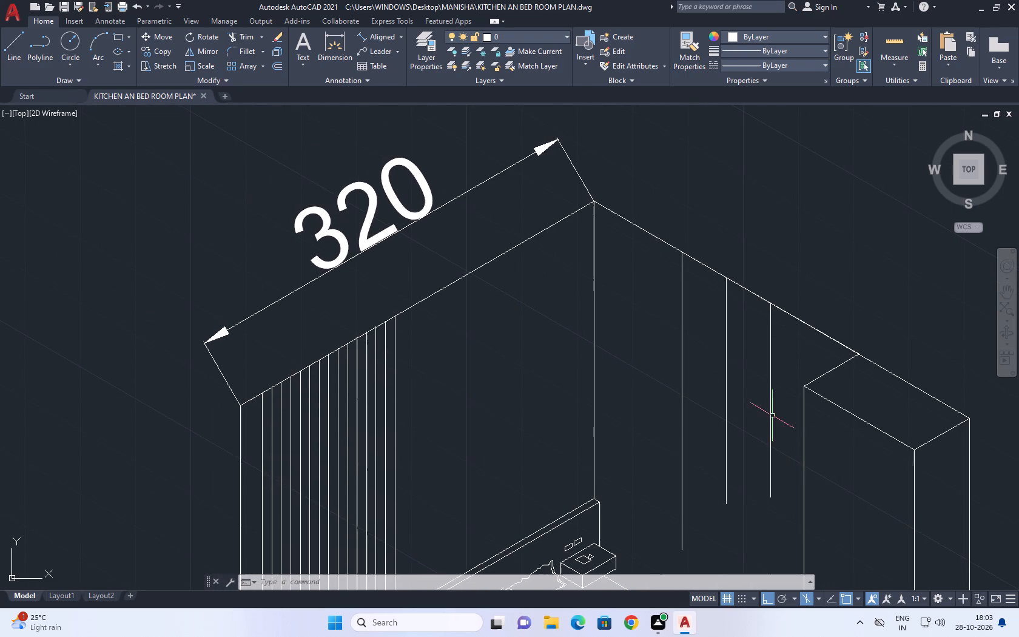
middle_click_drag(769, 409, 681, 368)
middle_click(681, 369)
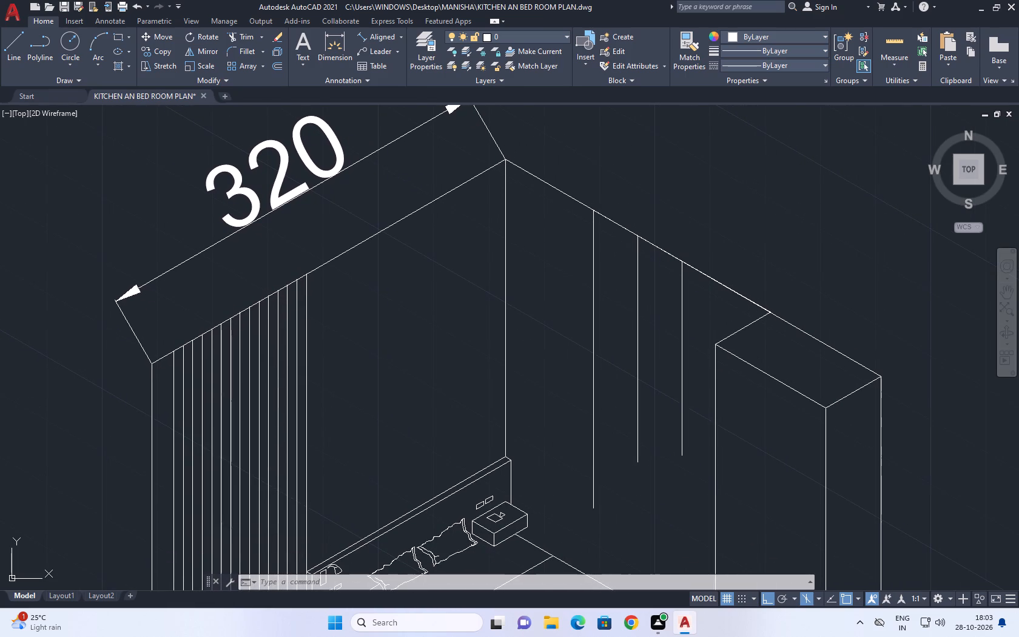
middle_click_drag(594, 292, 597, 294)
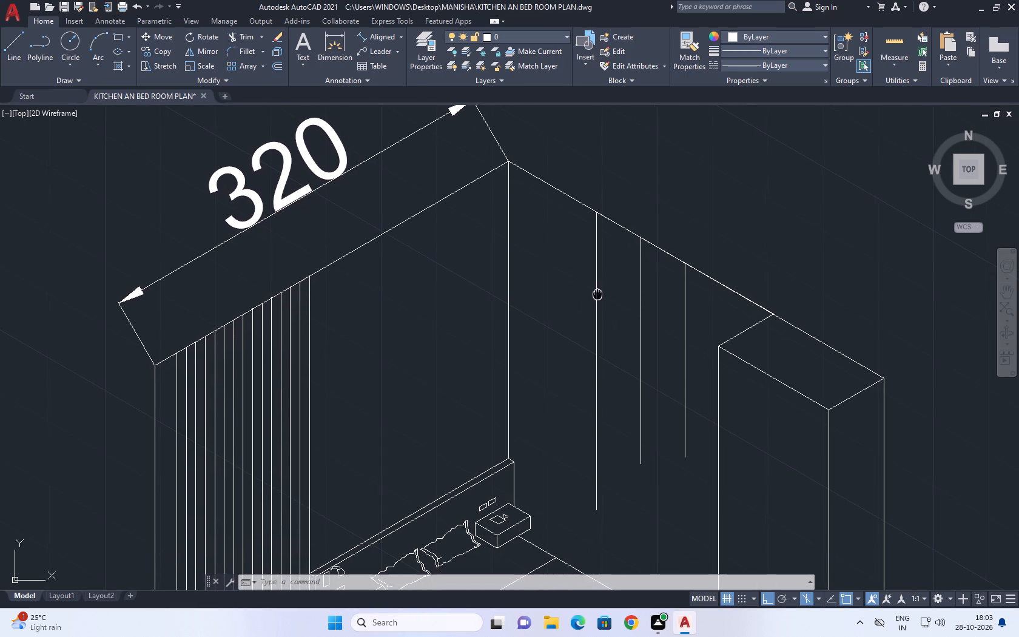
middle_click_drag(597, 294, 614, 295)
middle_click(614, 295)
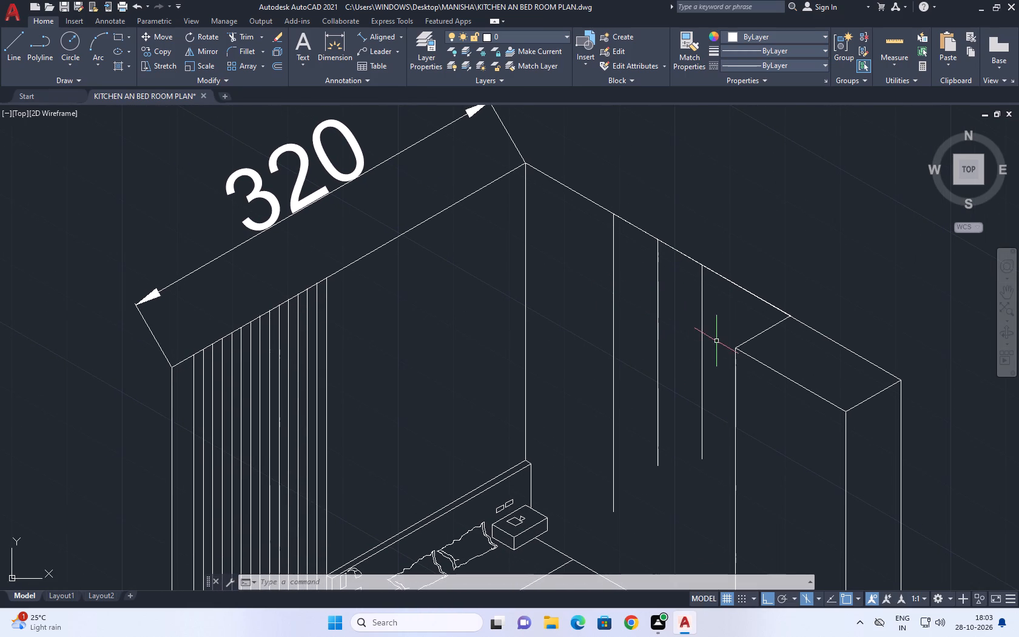
Delete the two vertical lines drawn down the plain wall from the nearest and middle division points.
left_click(724, 278)
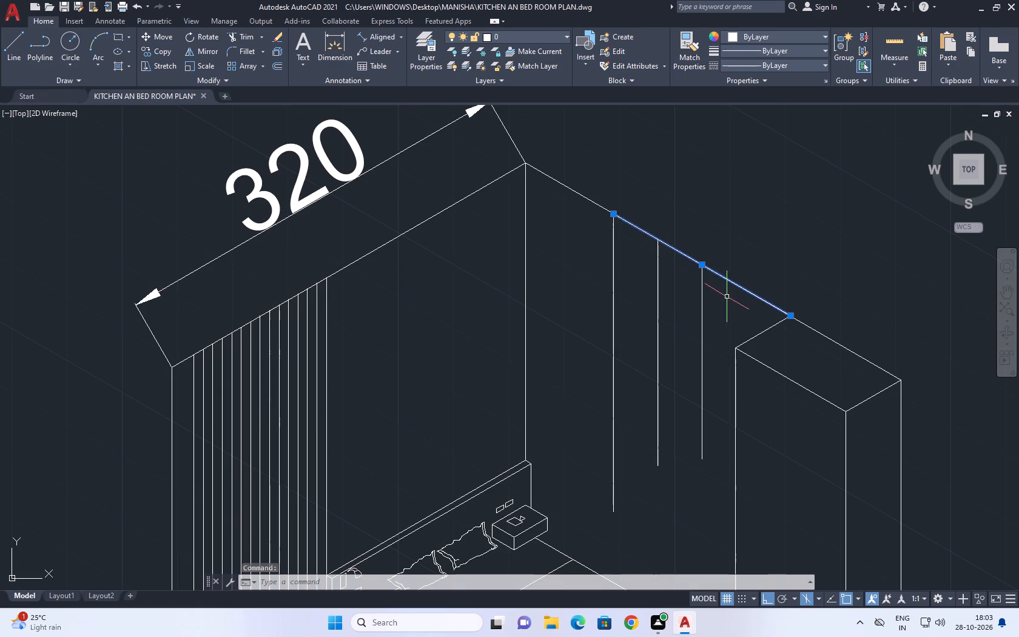
left_click_drag(719, 320, 712, 317)
left_click(652, 309)
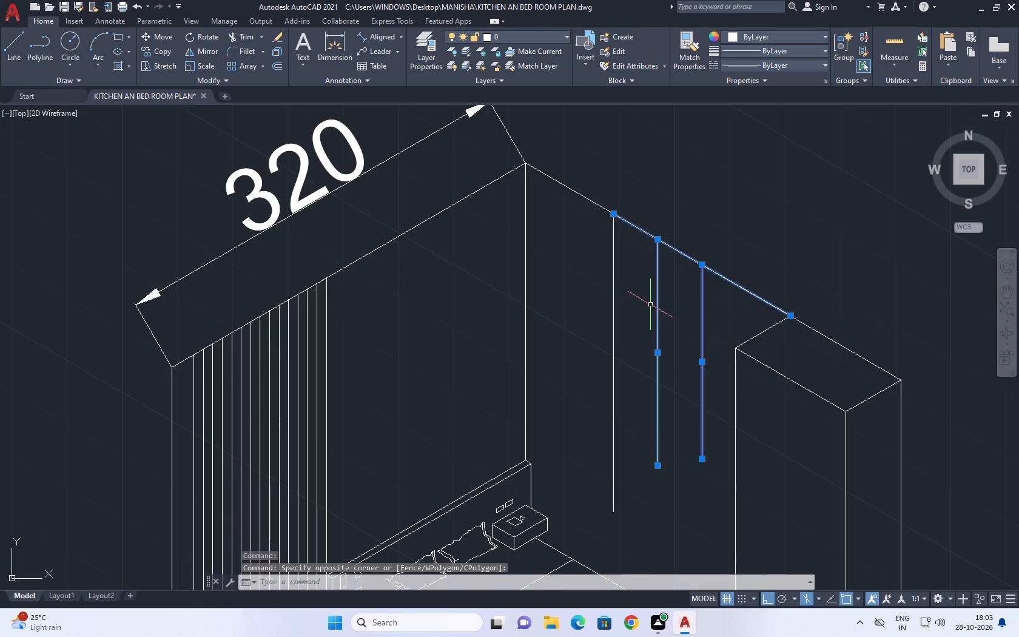
key("Escape")
left_click(718, 309)
left_click(659, 309)
left_click_drag(691, 312, 685, 312)
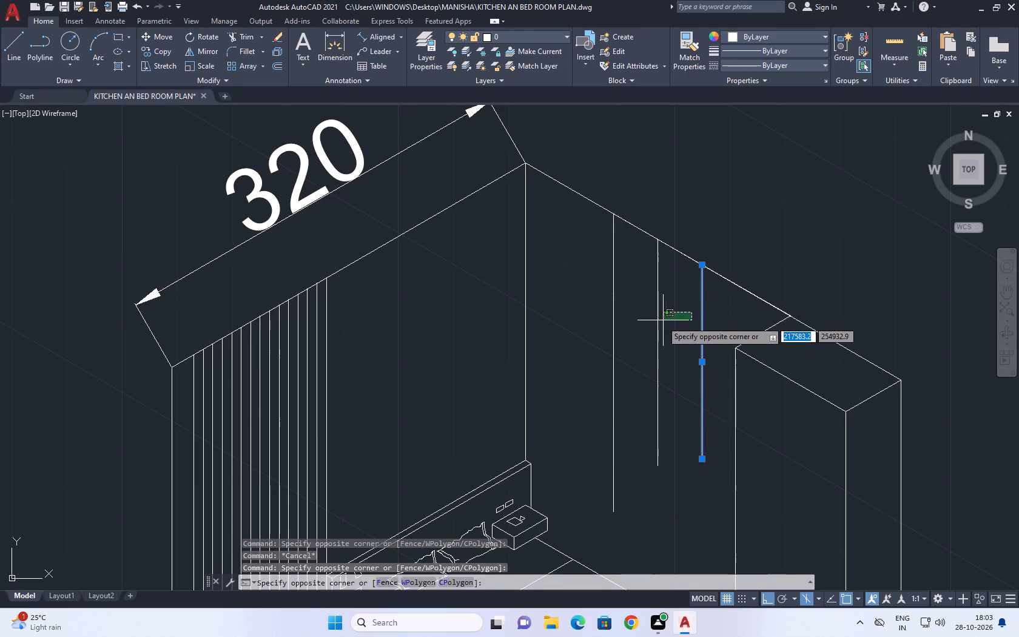
left_click(650, 329)
key("Delete")
Delete the three division points on the plain wall's top edge, keeping the edge line.
left_click_drag(628, 172, 633, 181)
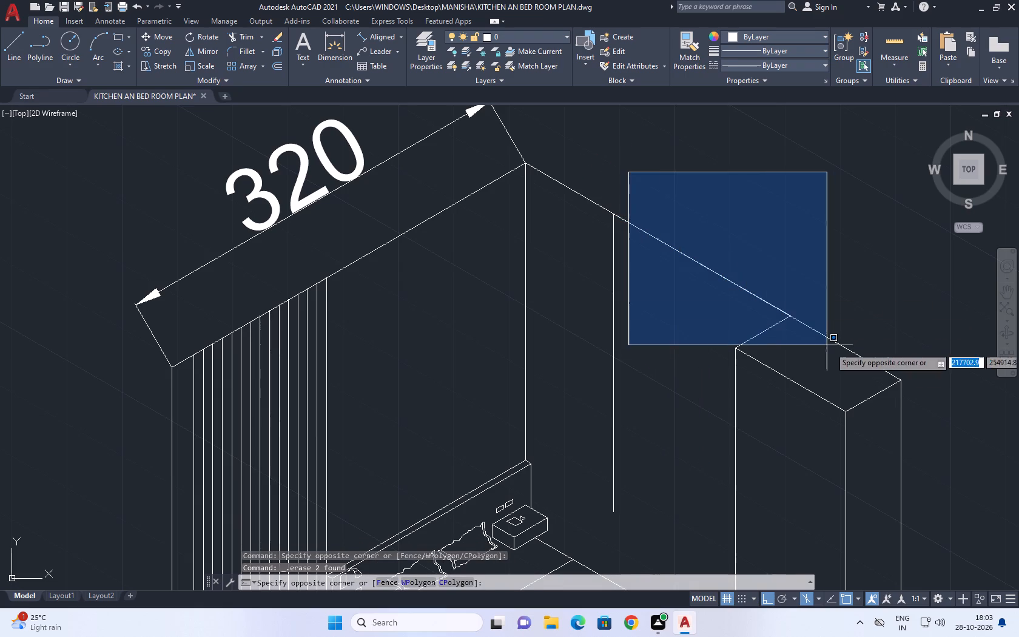
left_click_drag(845, 376, 841, 370)
key("Escape")
left_click(637, 200)
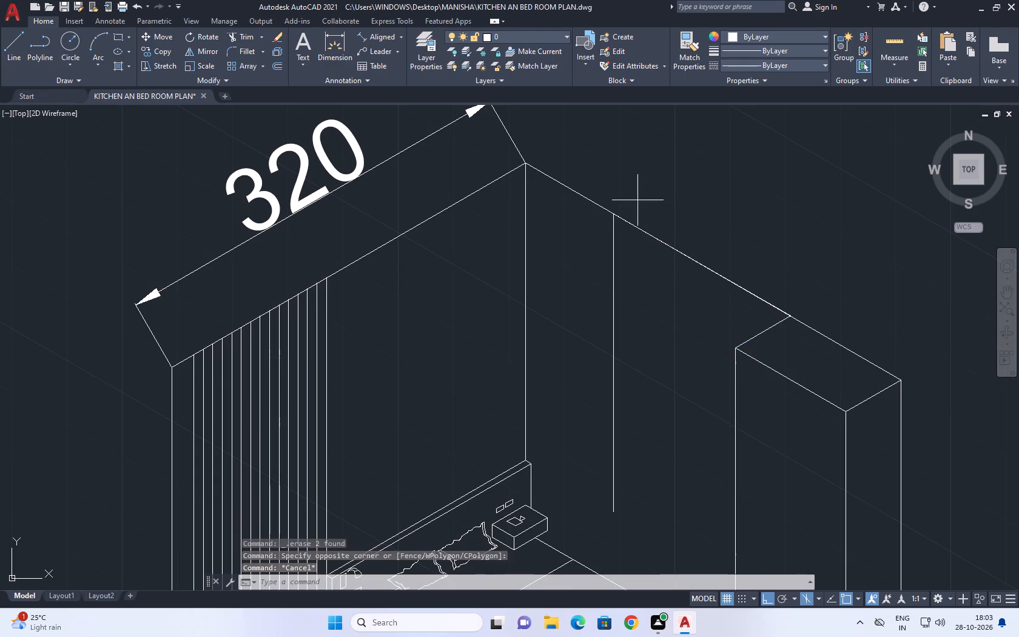
left_click(779, 327)
key("Delete")
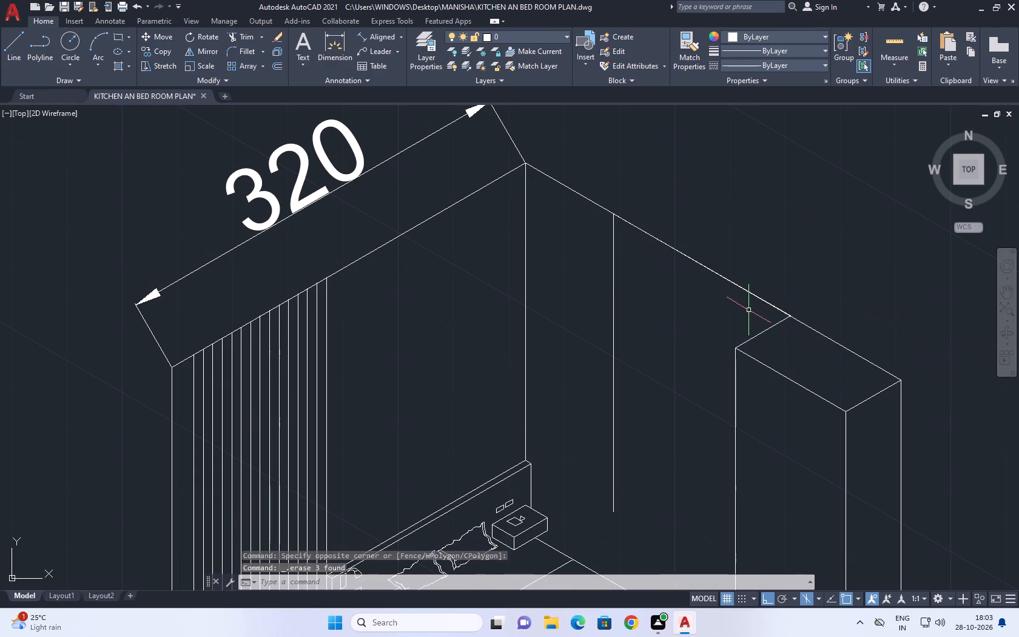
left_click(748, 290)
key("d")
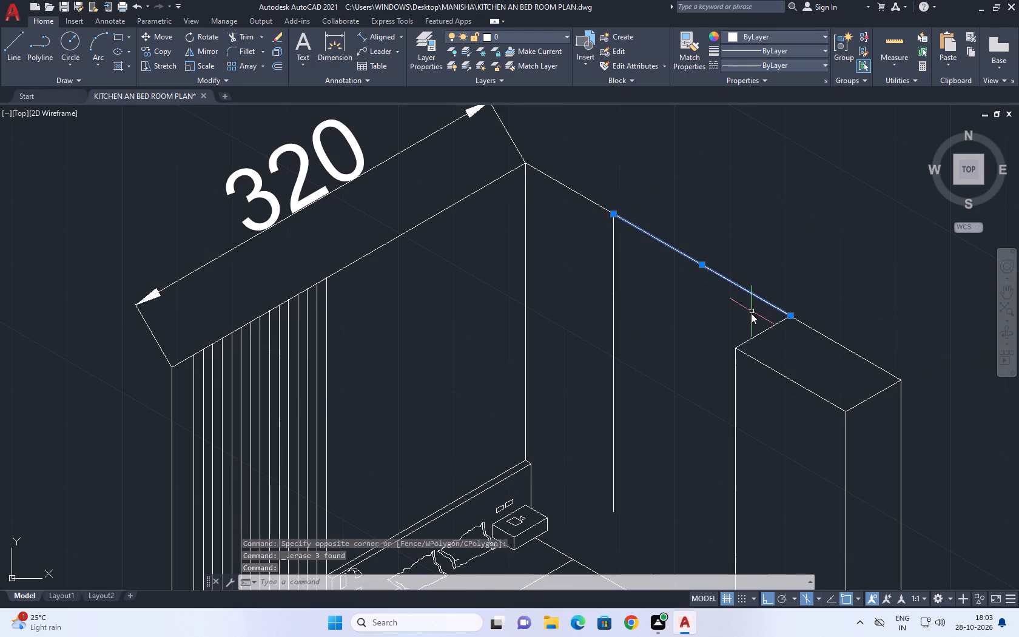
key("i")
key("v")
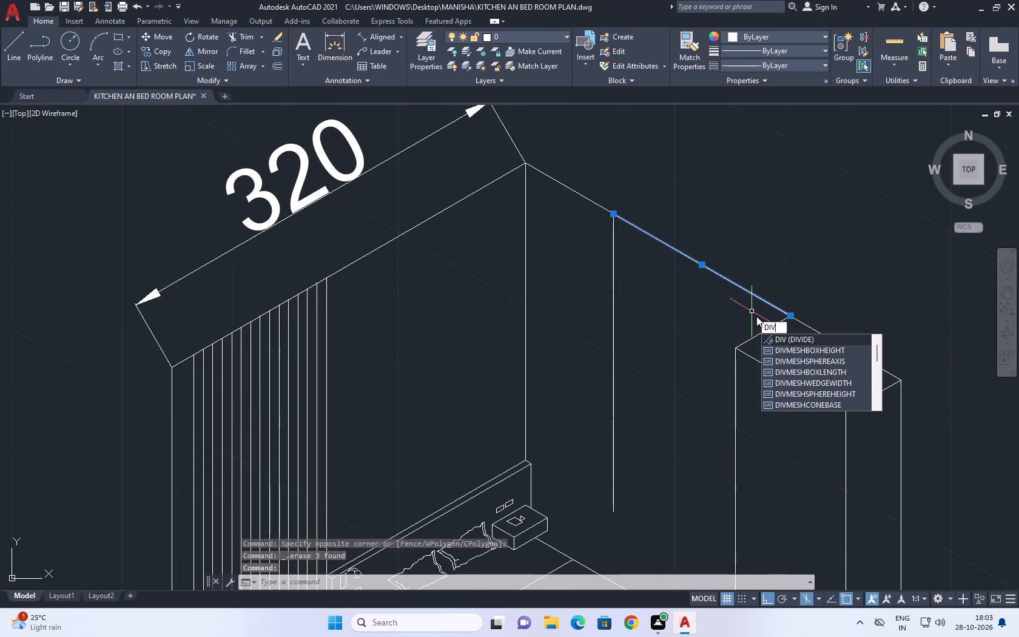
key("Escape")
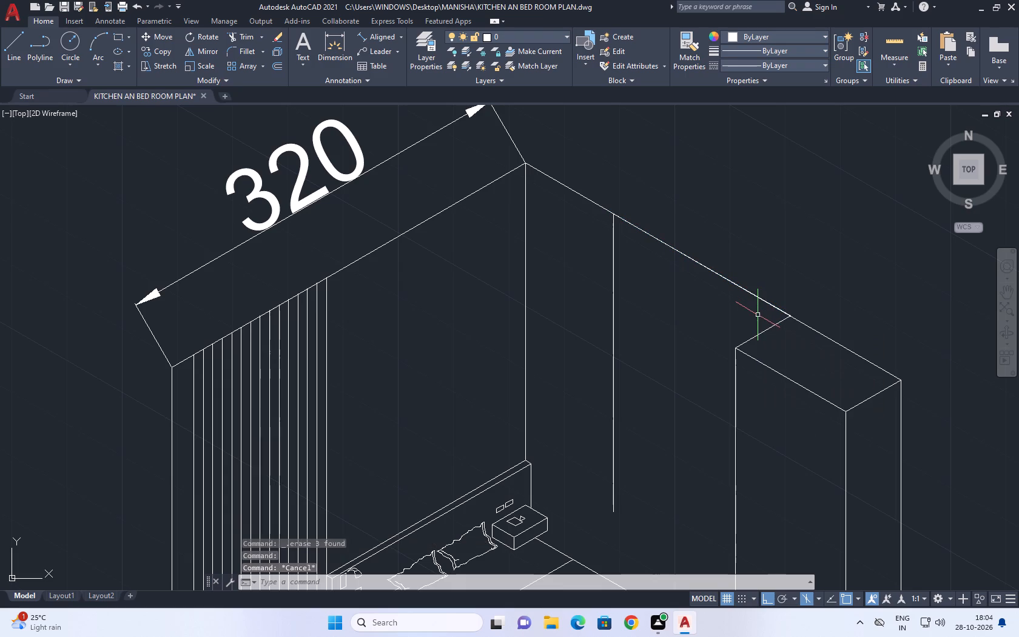
Draw a vertical line up from the tall feature's front top corner nearest the room corner, extending past the wall's top edge.
type("L")
key("space")
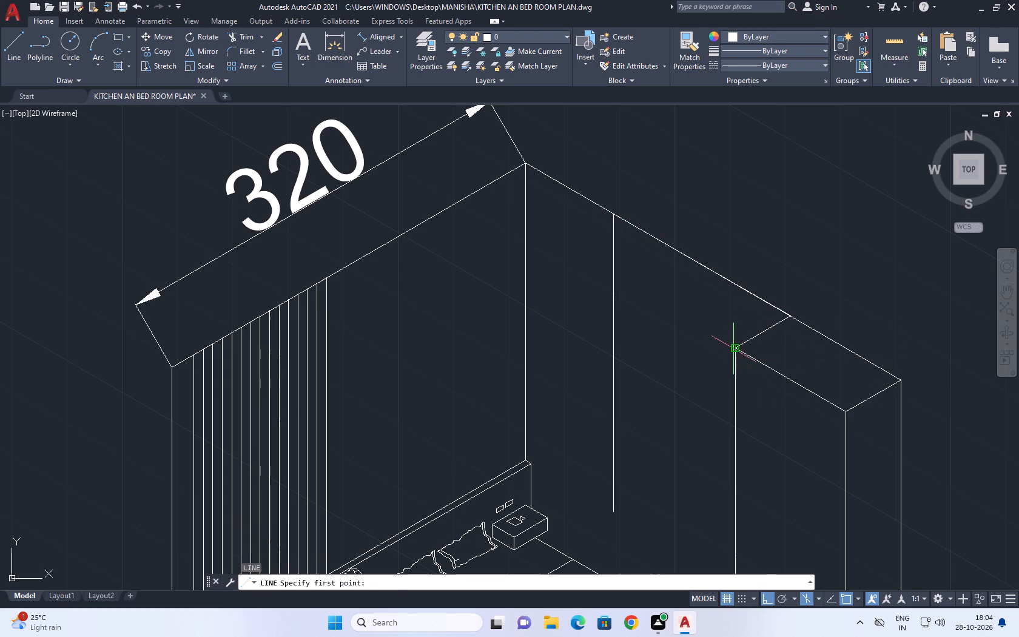
left_click(735, 348)
left_click(764, 229)
key("Escape")
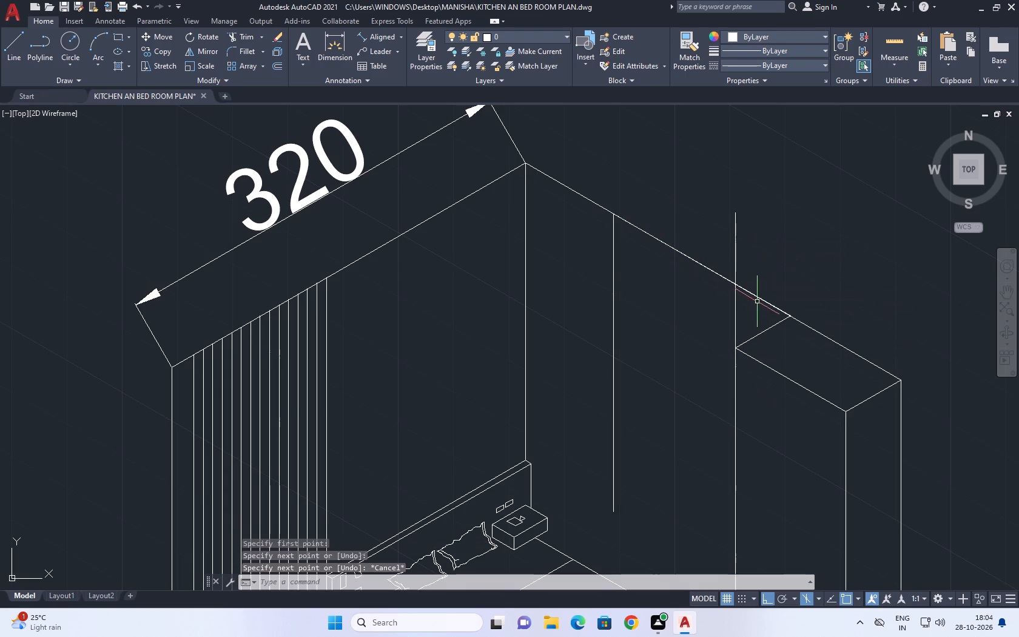
Shorten the line on the wall's top edge so it ends exactly where the new vertical line crosses that edge.
left_click(759, 297)
left_click(793, 315)
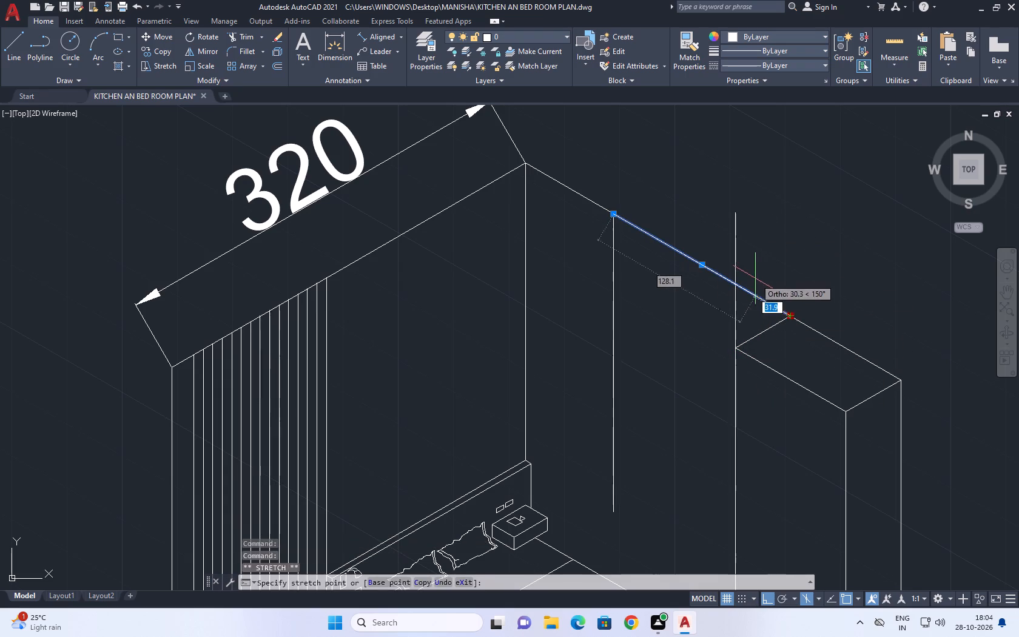
left_click(735, 283)
scroll(733, 280, "up", 2)
left_click(733, 279)
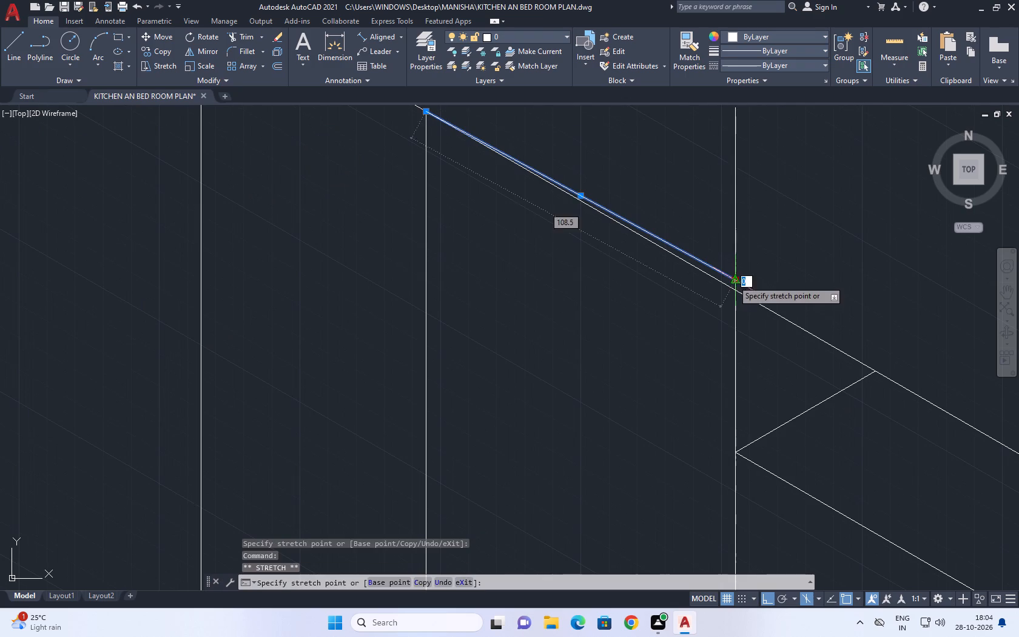
left_click(733, 291)
scroll(738, 300, "up", 5)
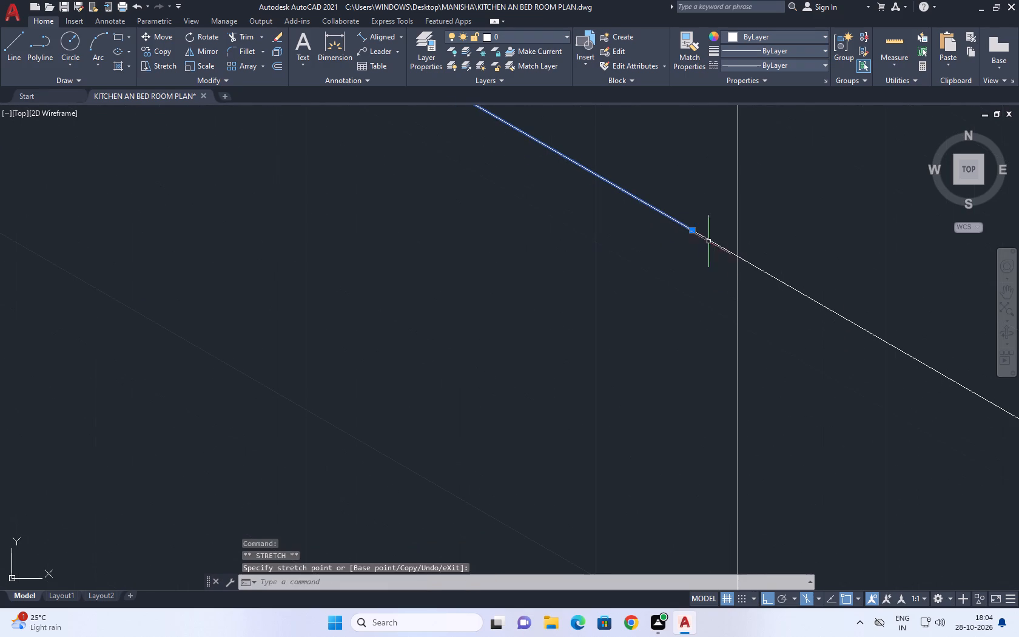
left_click(692, 232)
left_click(736, 255)
scroll(736, 345, "down", 5)
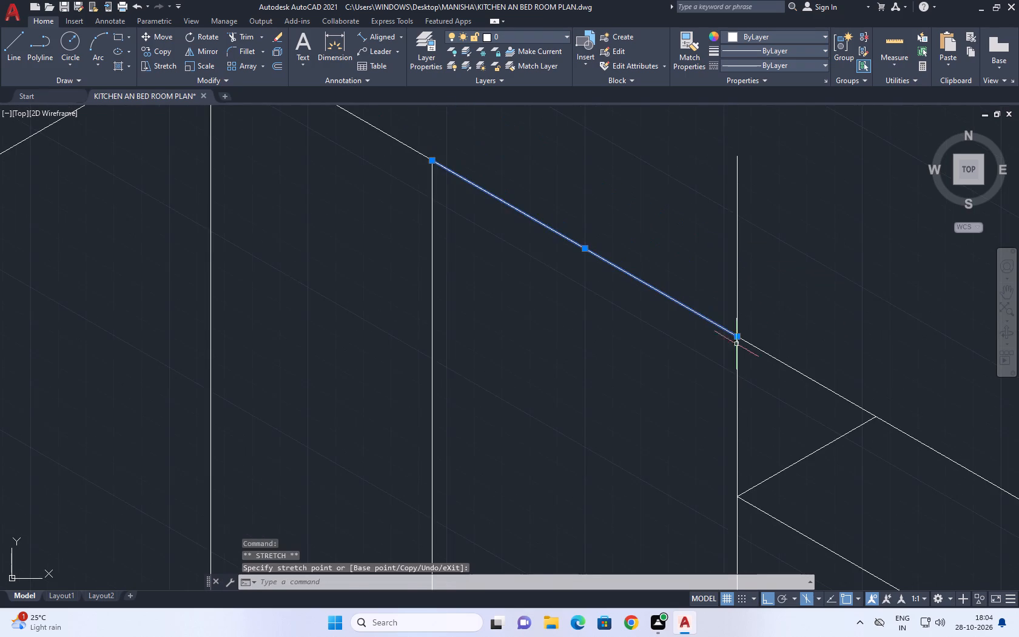
Divide the shortened line on the wall's top edge into 4 equal segments.
scroll(707, 301, "down", 3)
key("d")
key("i")
type("V")
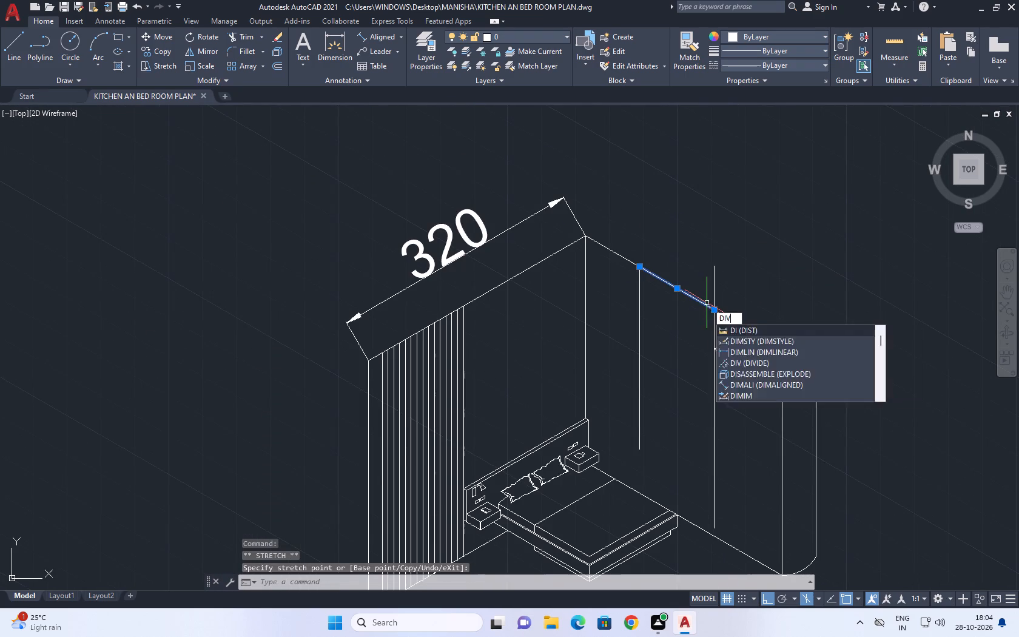
key("space")
left_click(707, 305)
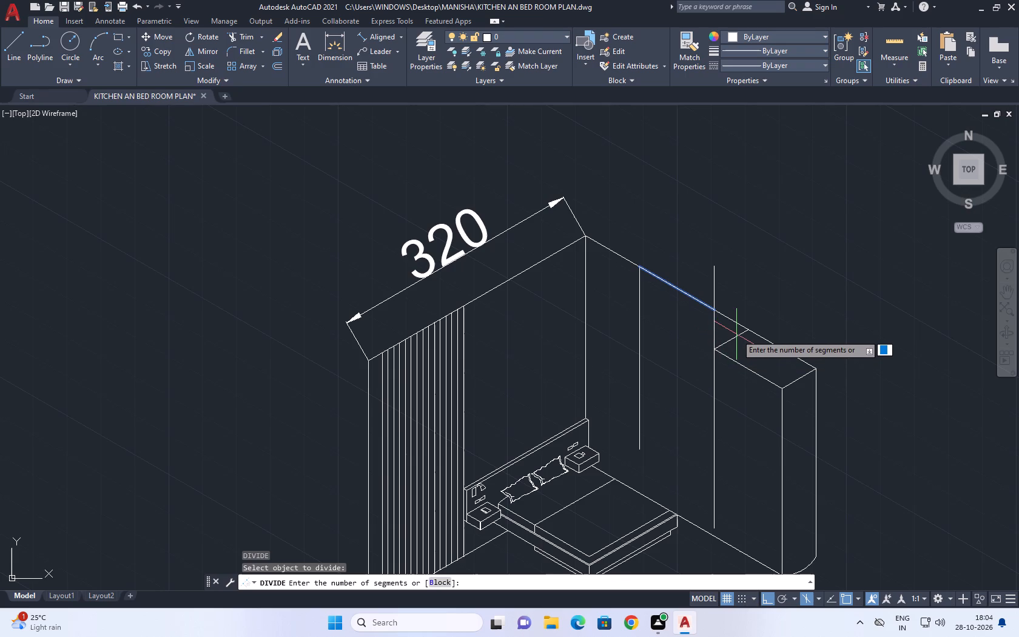
key("4")
key("Return")
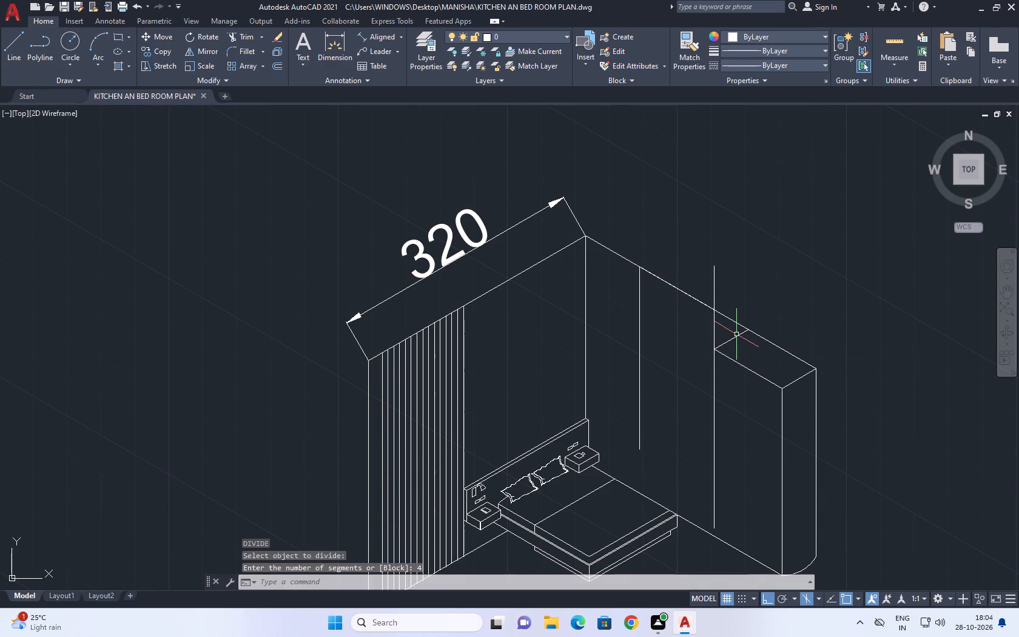
Draw a vertical line down the plain wall from the middle division point, ending above floor level.
left_click(15, 46)
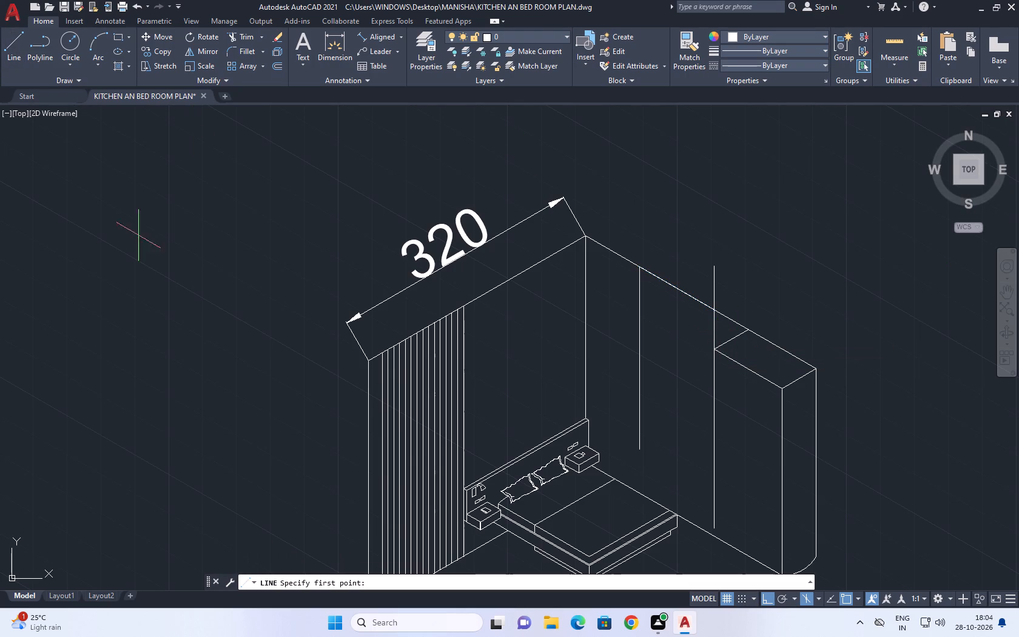
left_click(680, 288)
left_click(664, 441)
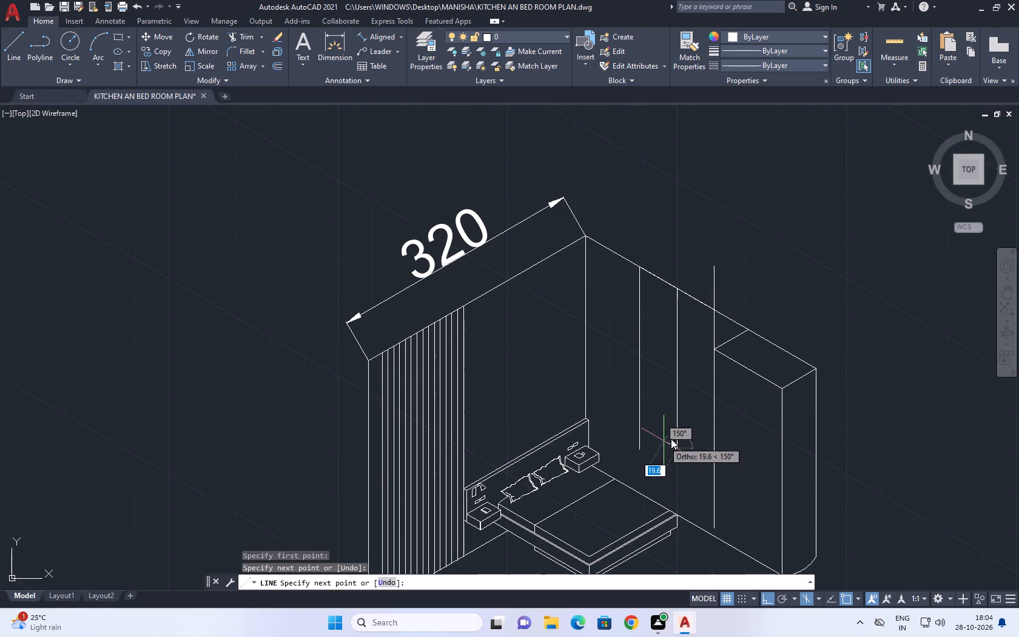
right_click(676, 433)
left_click(694, 453)
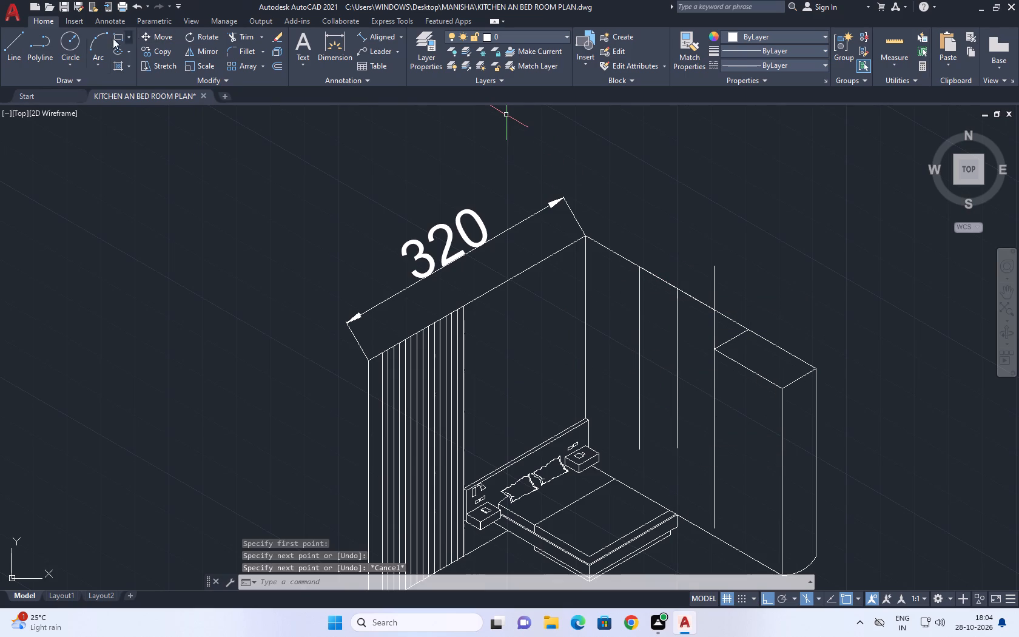
Draw a vertical line down the plain wall from the division point nearest the room corner, ending above floor level.
left_click(5, 44)
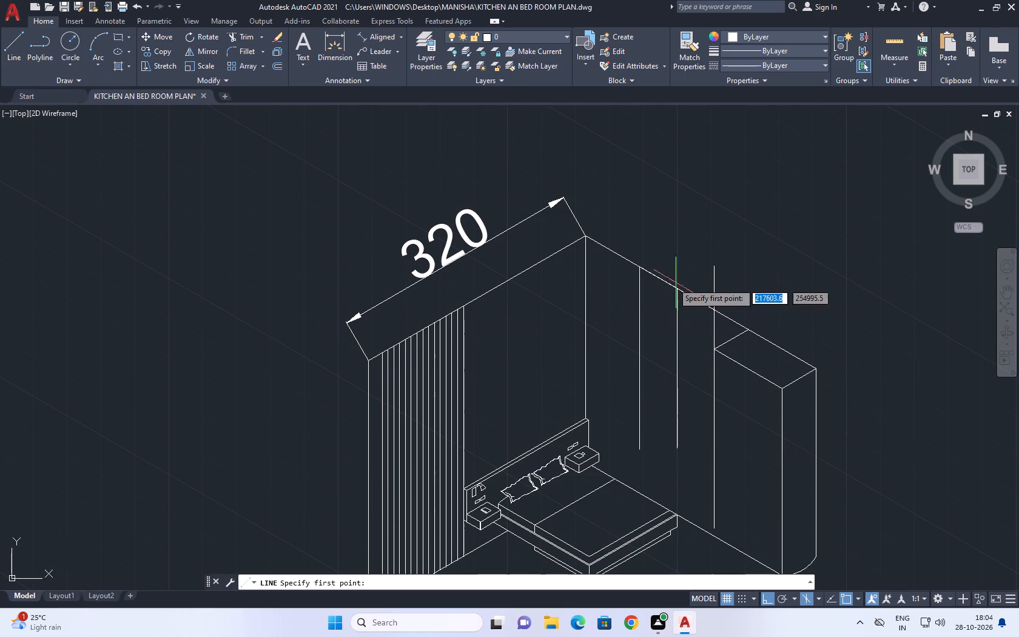
left_click(662, 280)
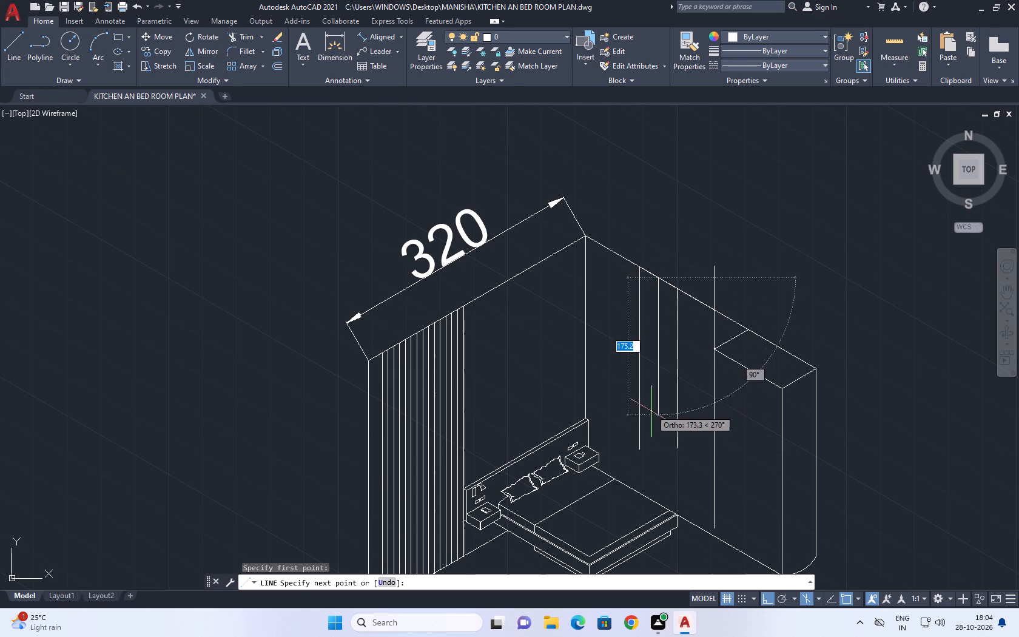
left_click(656, 426)
right_click(659, 417)
left_click(684, 440)
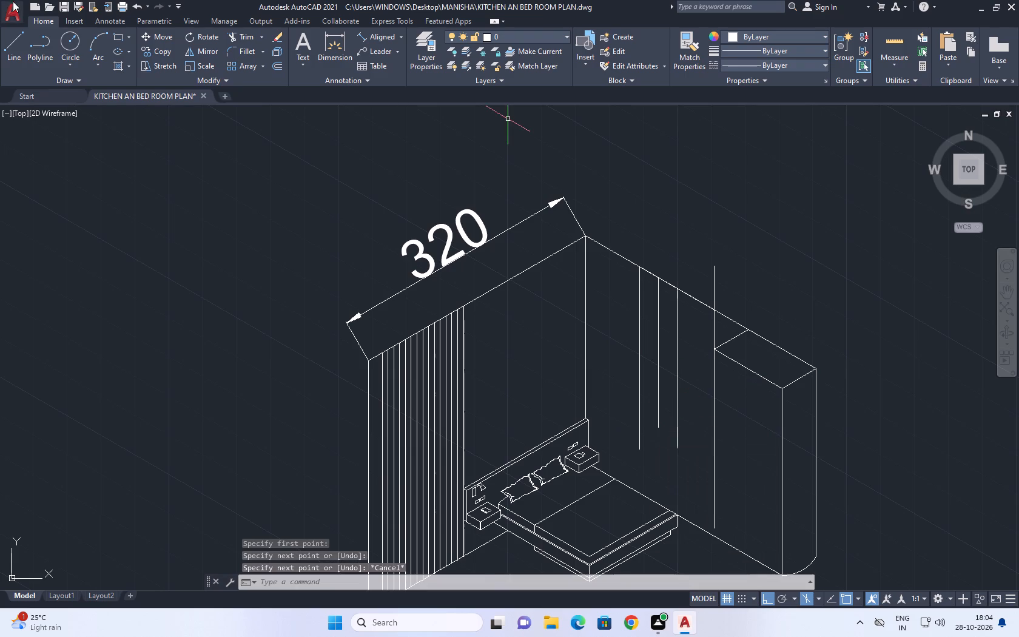
Draw a vertical line down the plain wall from the division point nearest the tall feature, ending above floor level.
left_click(14, 36)
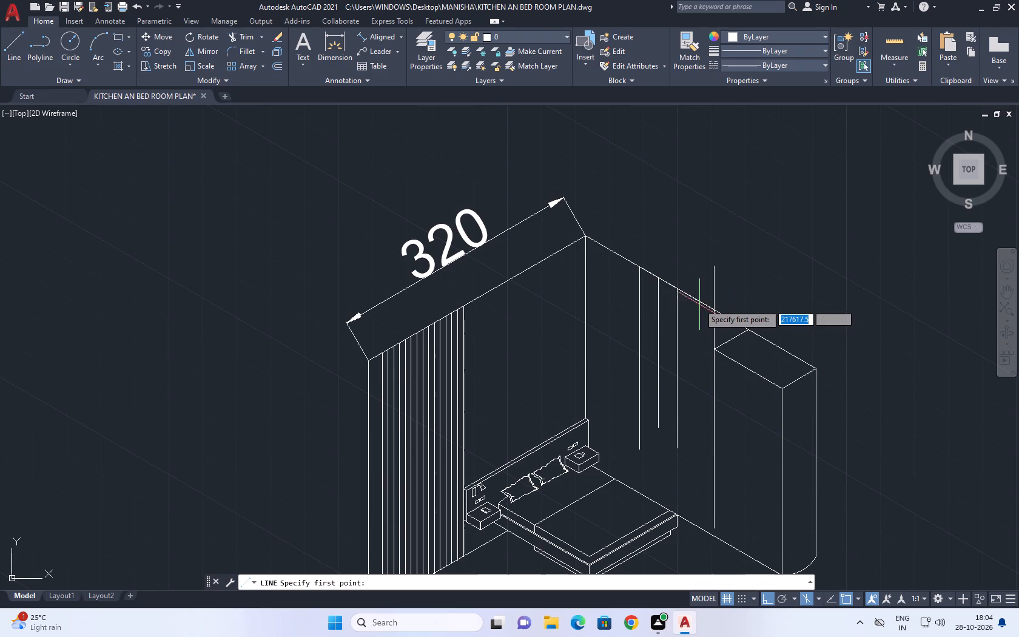
left_click(695, 297)
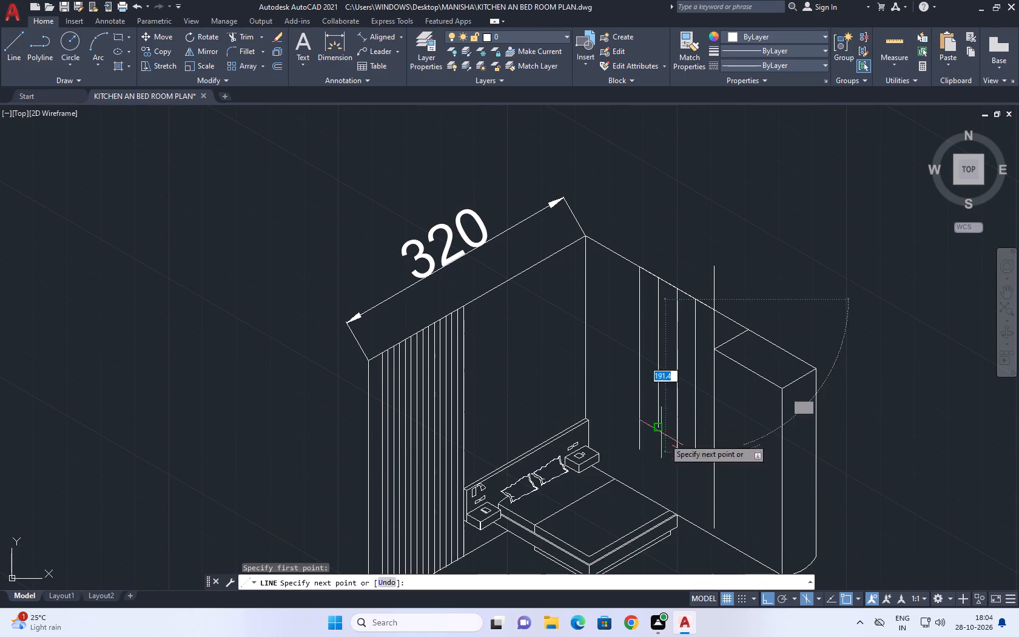
left_click(688, 477)
right_click_drag(695, 416, 692, 426)
left_click(729, 439)
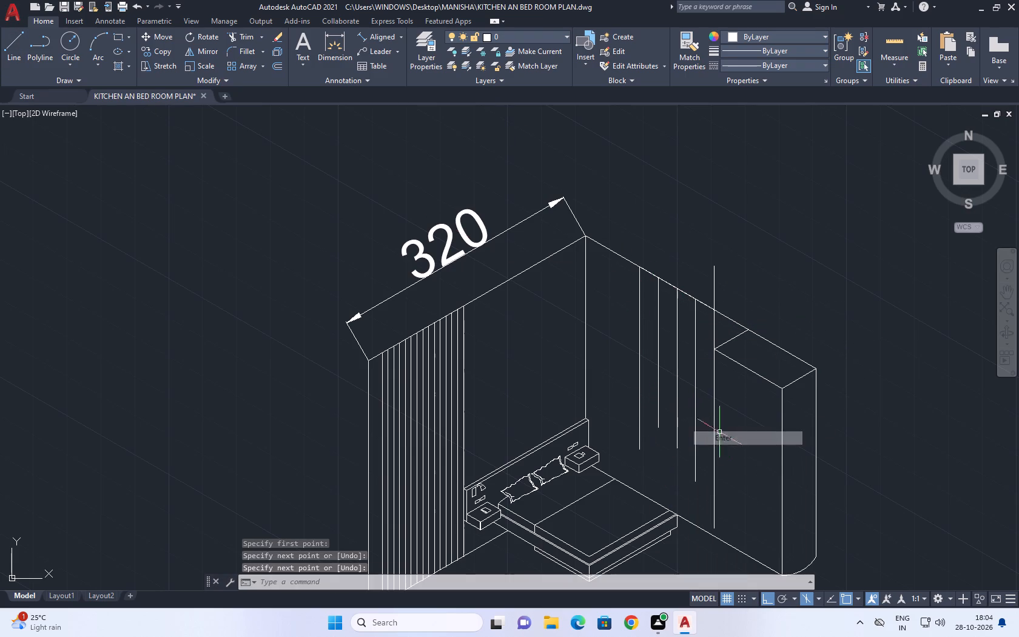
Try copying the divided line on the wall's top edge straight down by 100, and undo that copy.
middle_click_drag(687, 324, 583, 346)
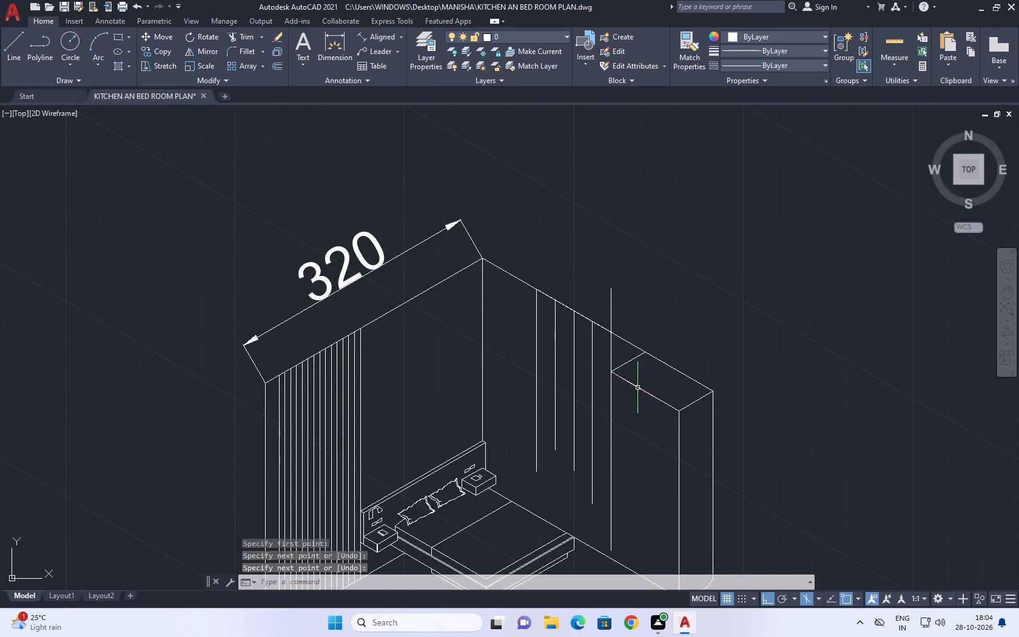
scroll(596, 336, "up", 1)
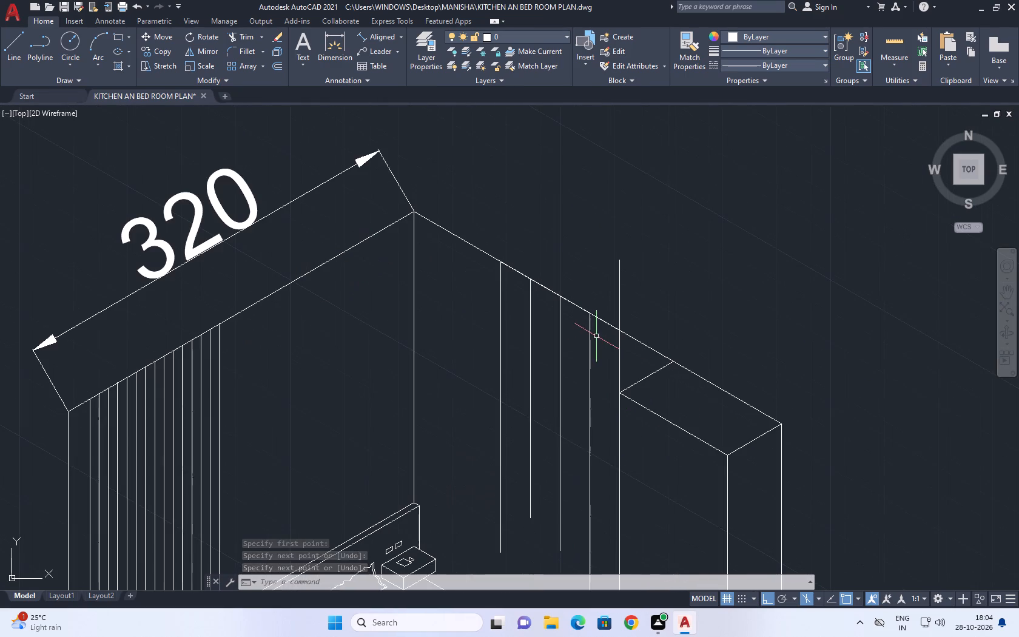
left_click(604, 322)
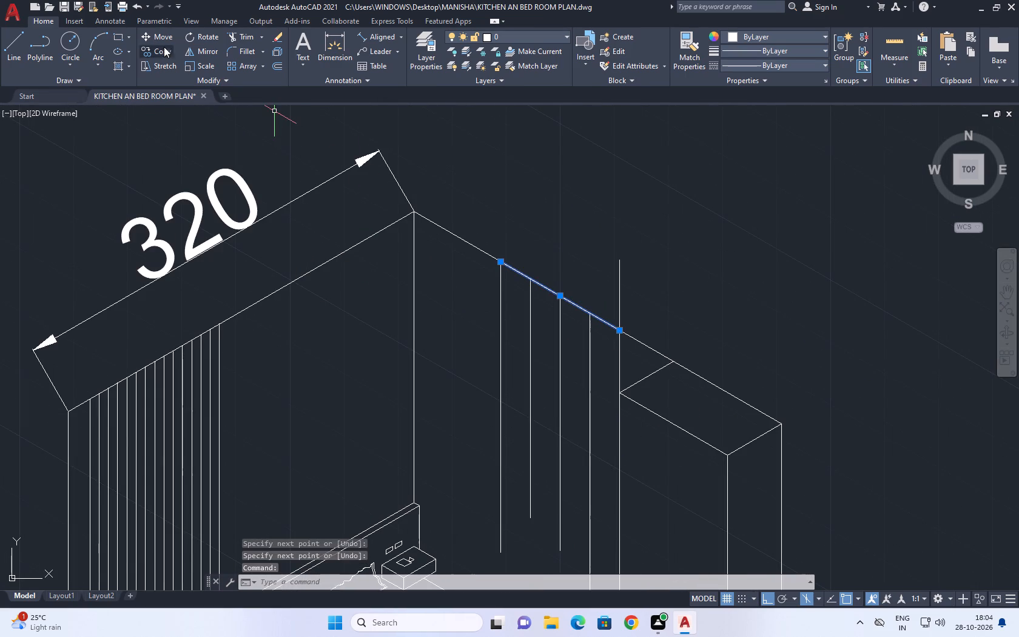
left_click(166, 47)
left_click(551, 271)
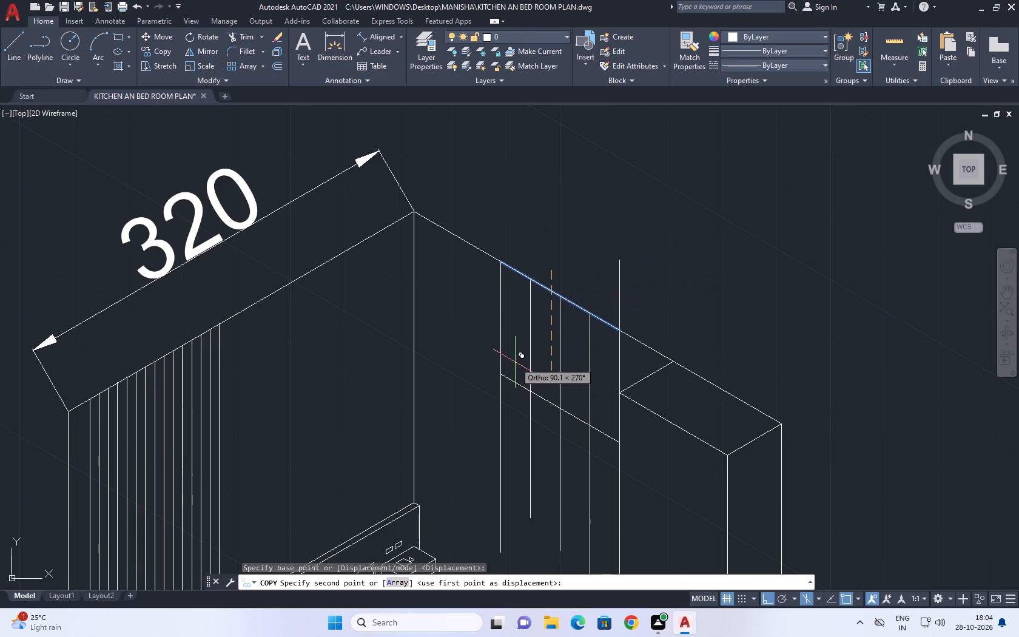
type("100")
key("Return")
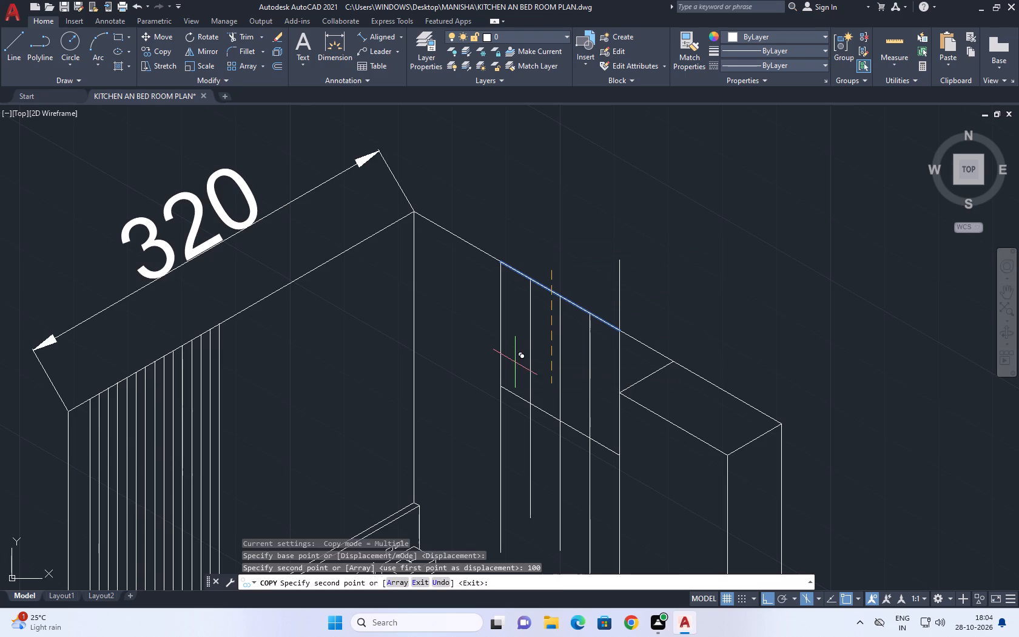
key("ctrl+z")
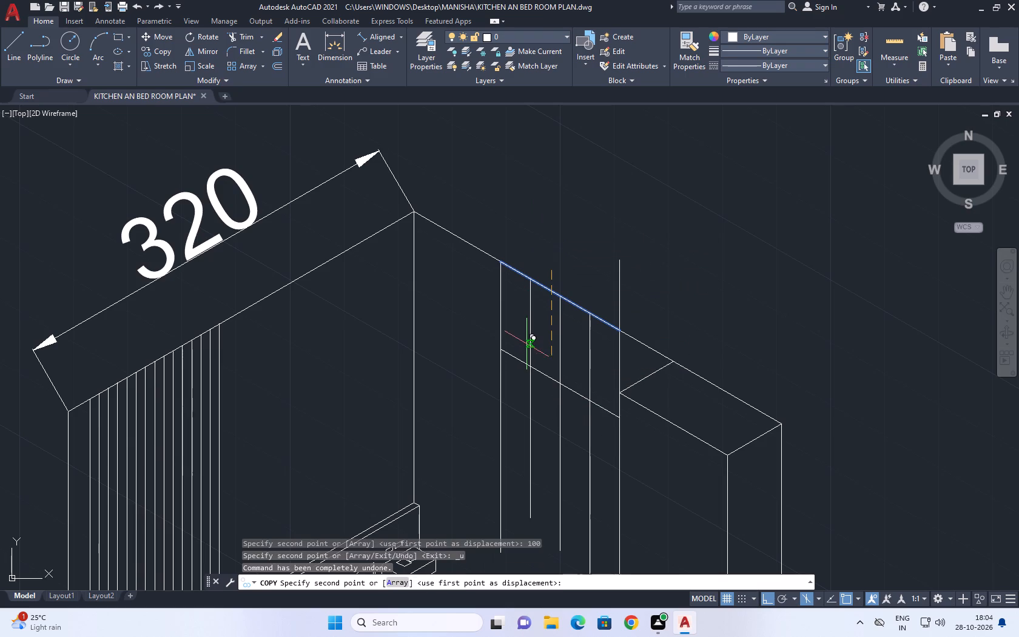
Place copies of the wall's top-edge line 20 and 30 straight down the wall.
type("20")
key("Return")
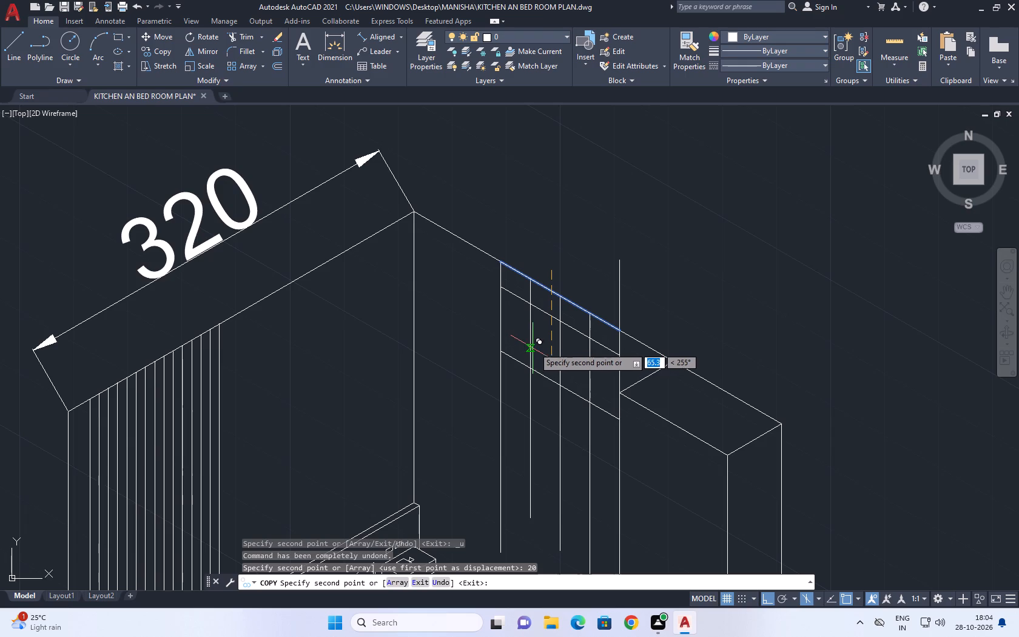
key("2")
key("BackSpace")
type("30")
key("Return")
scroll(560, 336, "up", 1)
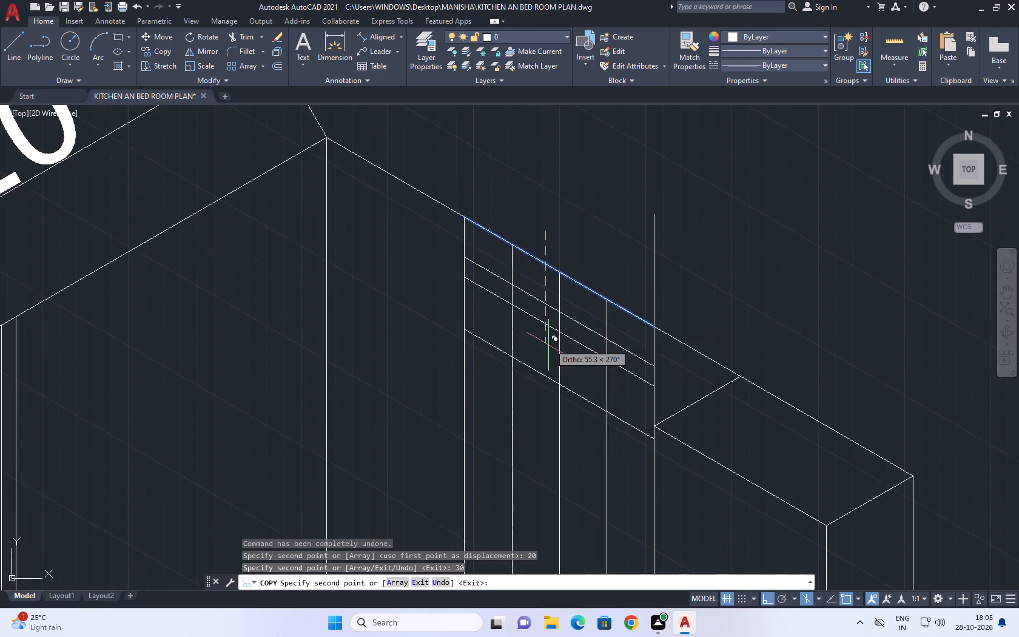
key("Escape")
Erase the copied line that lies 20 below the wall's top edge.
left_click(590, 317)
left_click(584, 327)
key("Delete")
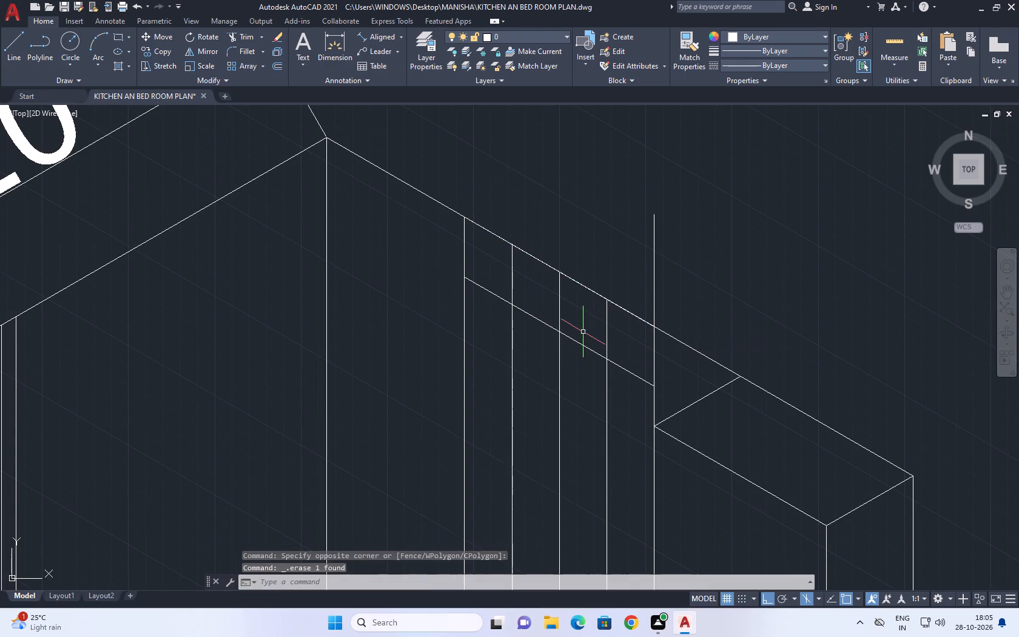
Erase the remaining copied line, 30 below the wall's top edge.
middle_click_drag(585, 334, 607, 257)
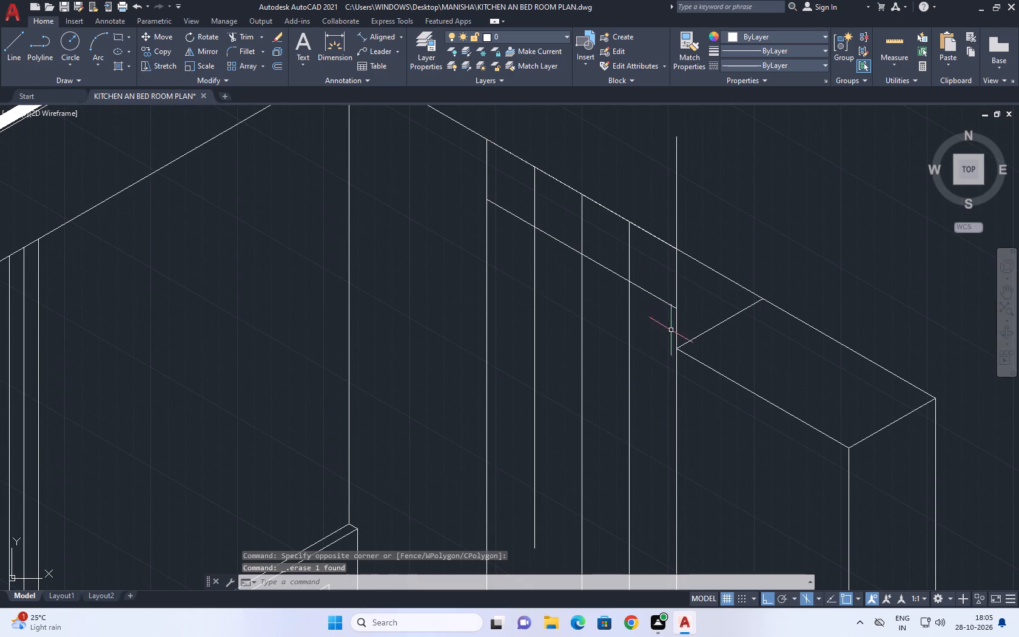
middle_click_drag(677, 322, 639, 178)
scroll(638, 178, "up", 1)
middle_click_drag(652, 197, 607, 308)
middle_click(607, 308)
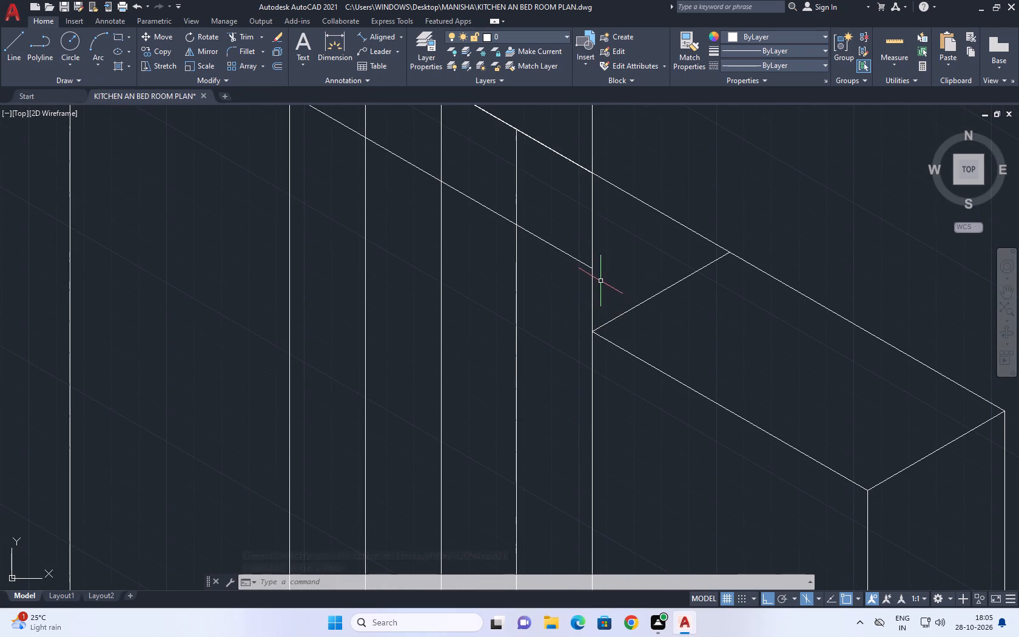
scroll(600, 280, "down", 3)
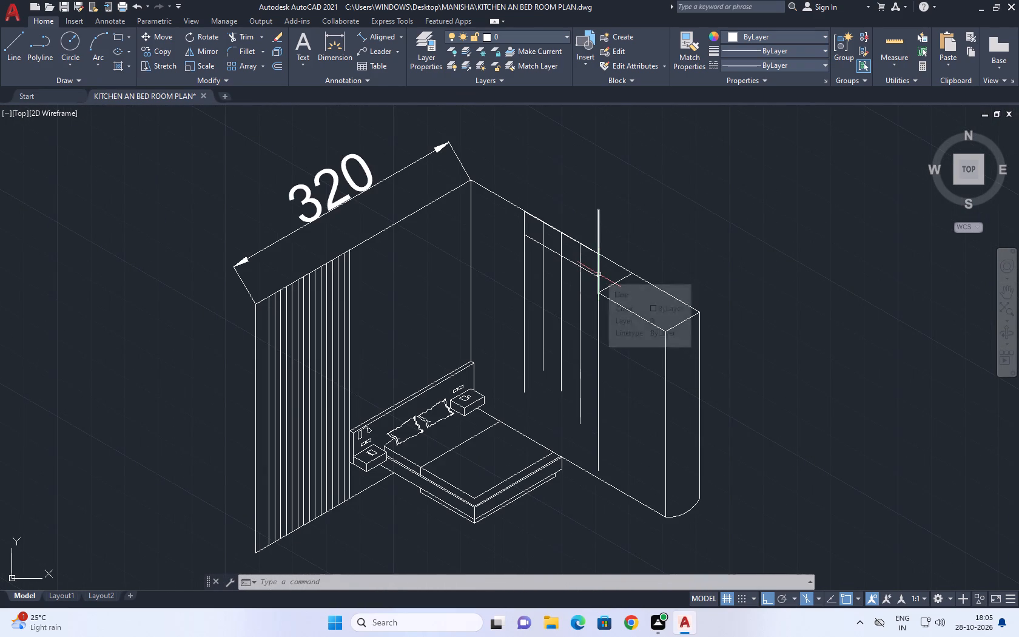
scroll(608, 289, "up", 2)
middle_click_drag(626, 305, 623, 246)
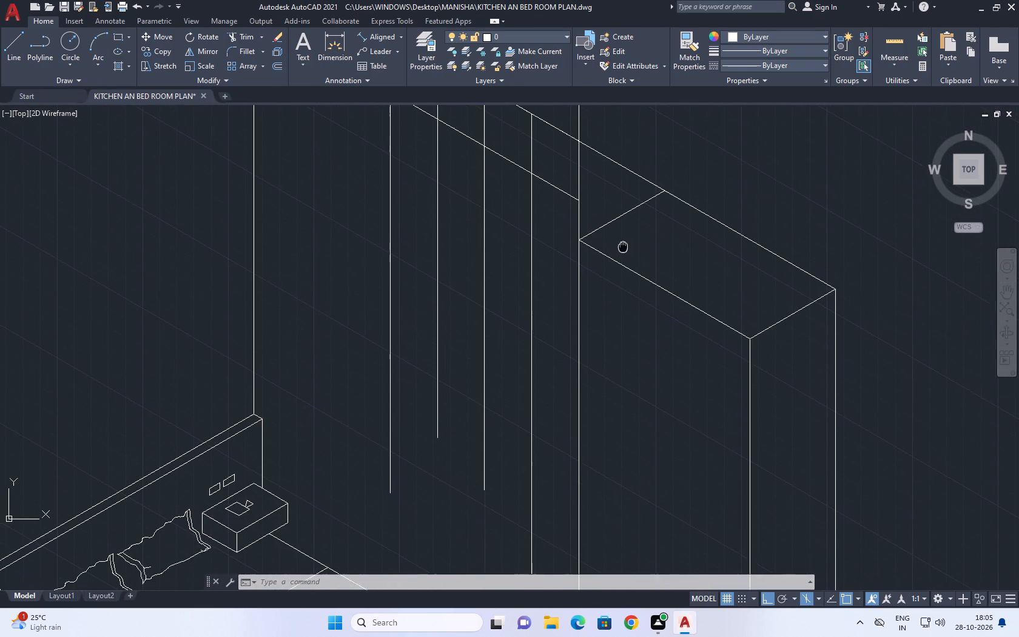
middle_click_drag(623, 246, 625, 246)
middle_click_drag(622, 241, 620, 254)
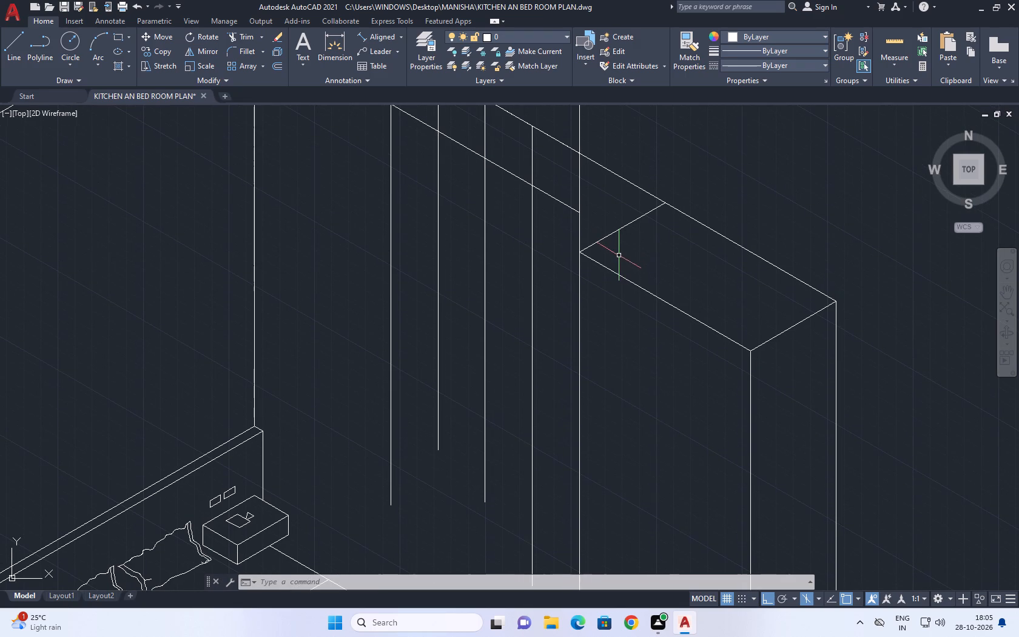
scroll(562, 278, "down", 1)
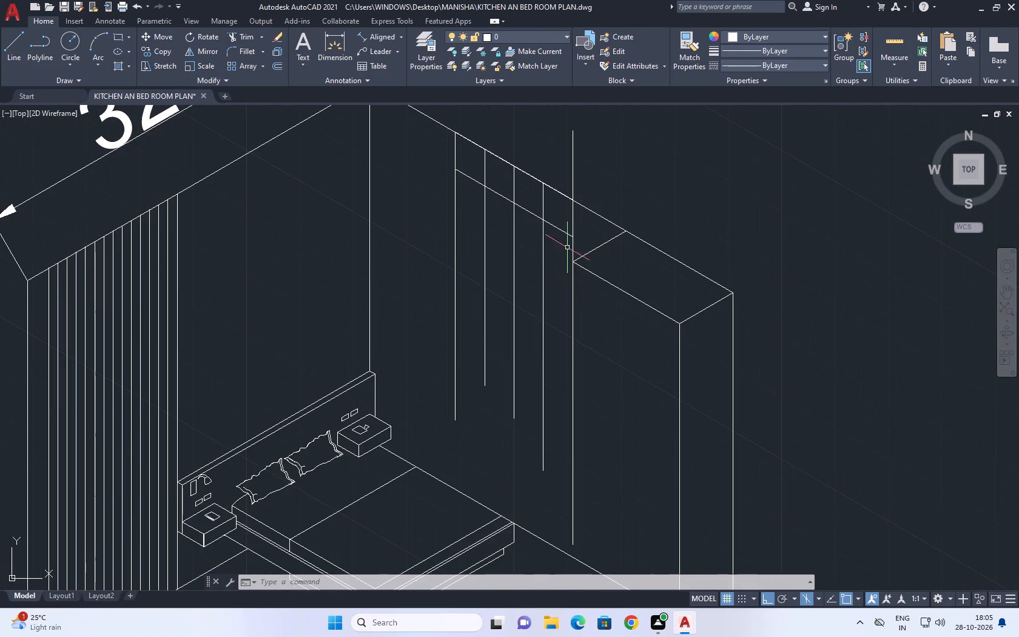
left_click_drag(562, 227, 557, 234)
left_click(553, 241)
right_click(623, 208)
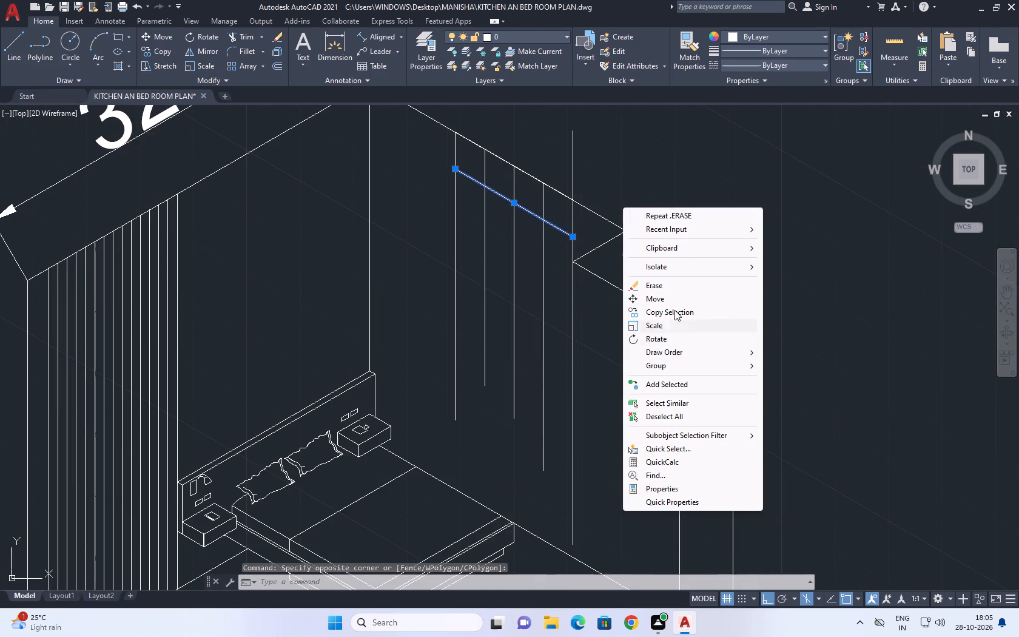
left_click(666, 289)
Draw a line parallel to the wall's top edge from the tall feature's front vertical edge, crossing all the panel lines.
left_click(8, 37)
middle_click_drag(132, 134, 178, 181)
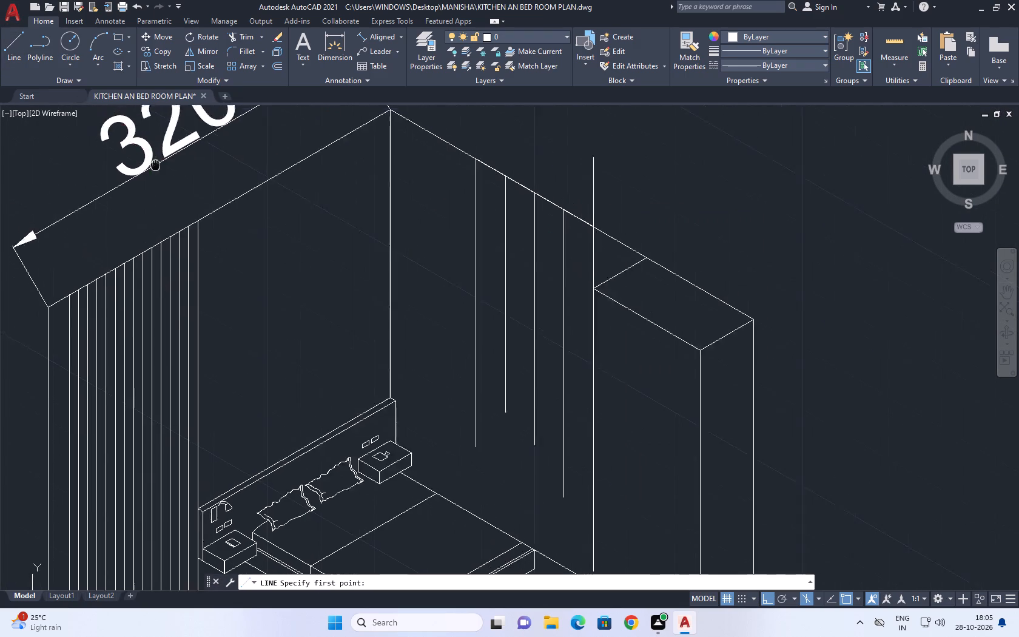
middle_click_drag(178, 181, 256, 197)
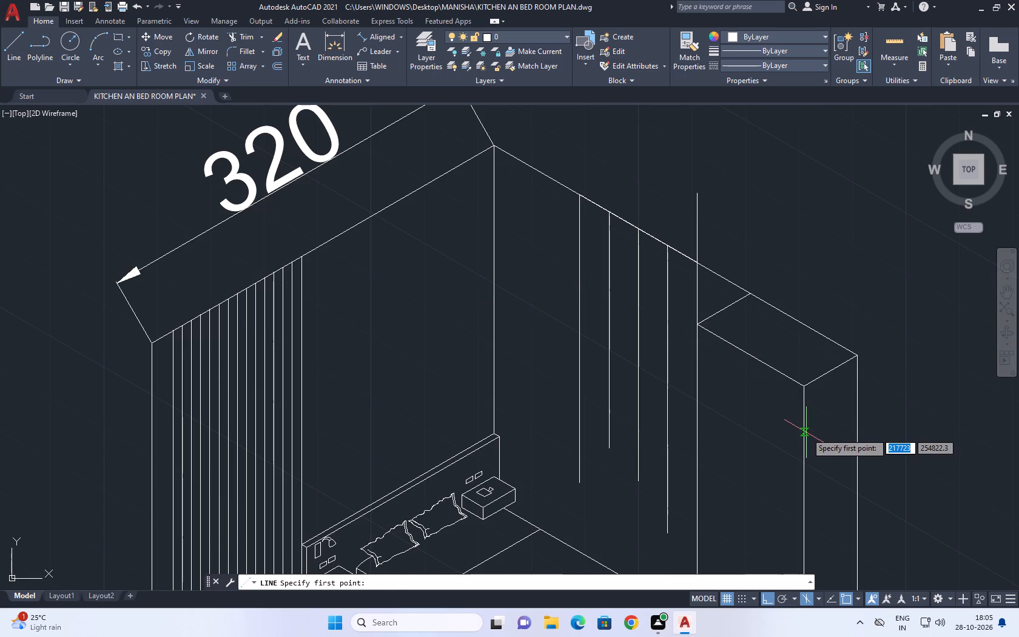
left_click(806, 433)
scroll(577, 312, "up", 1)
left_click(559, 287)
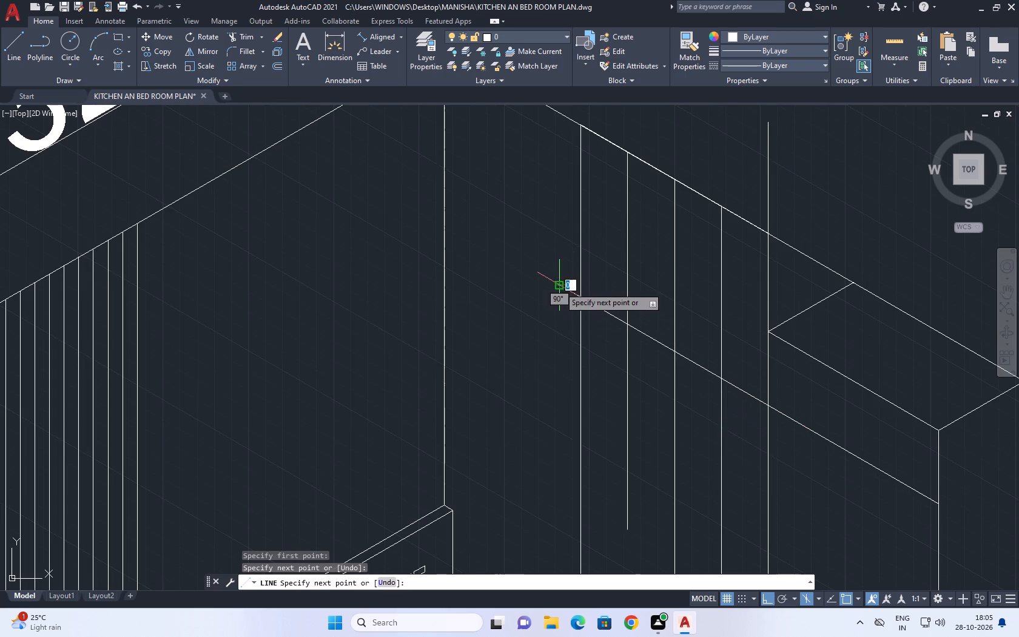
right_click(576, 286)
left_click(610, 308)
Erase the short vertical line that sticks up above the wall's top edge from the tall feature's top corner.
scroll(533, 268, "down", 2)
middle_click_drag(624, 309, 607, 289)
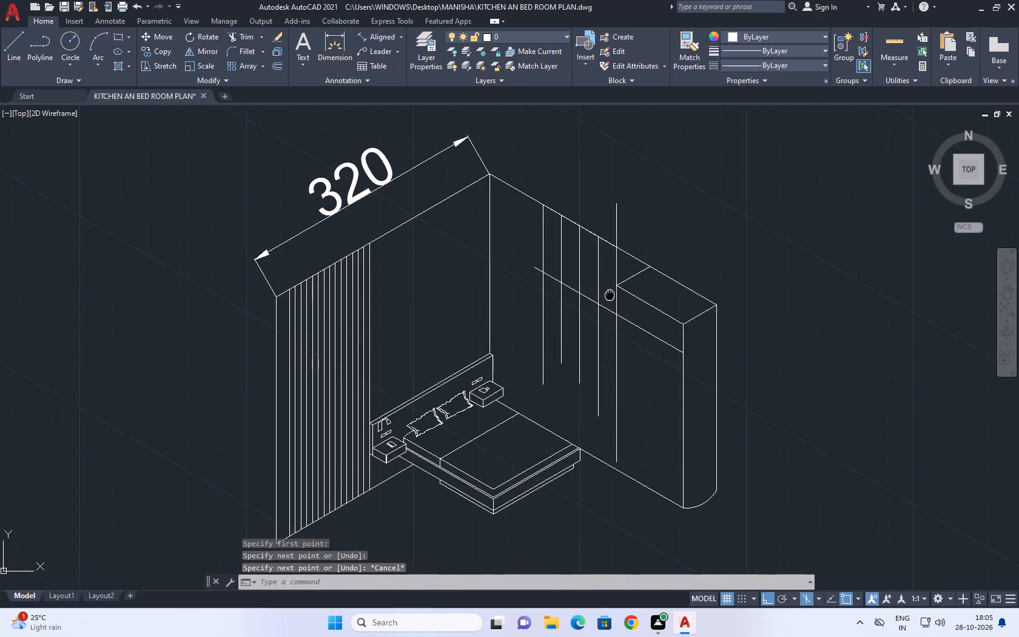
middle_click_drag(607, 289, 591, 269)
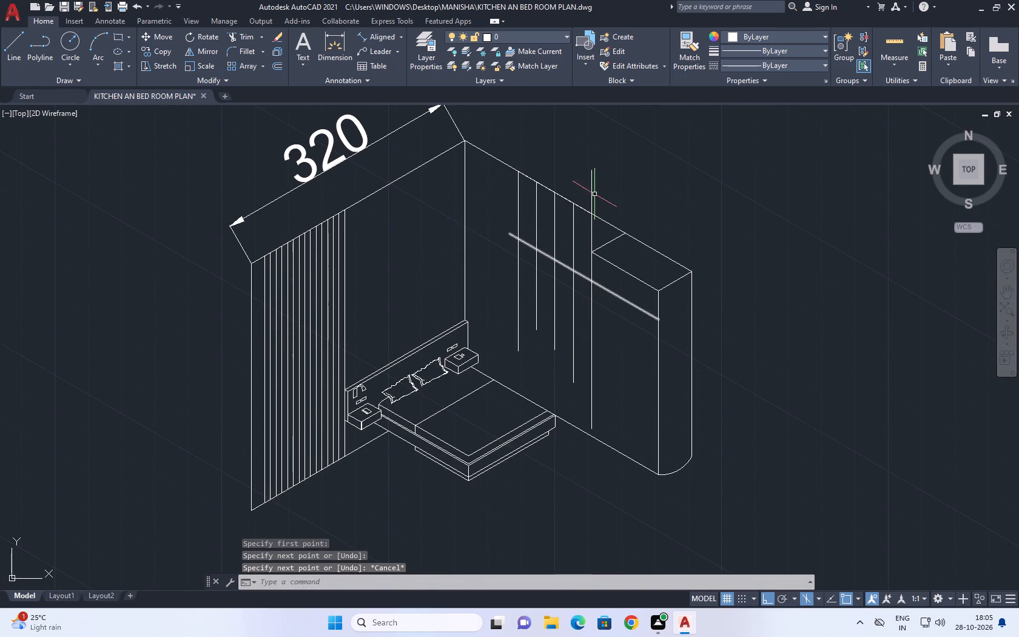
left_click(595, 184)
left_click(581, 167)
right_click_drag(663, 183, 659, 174)
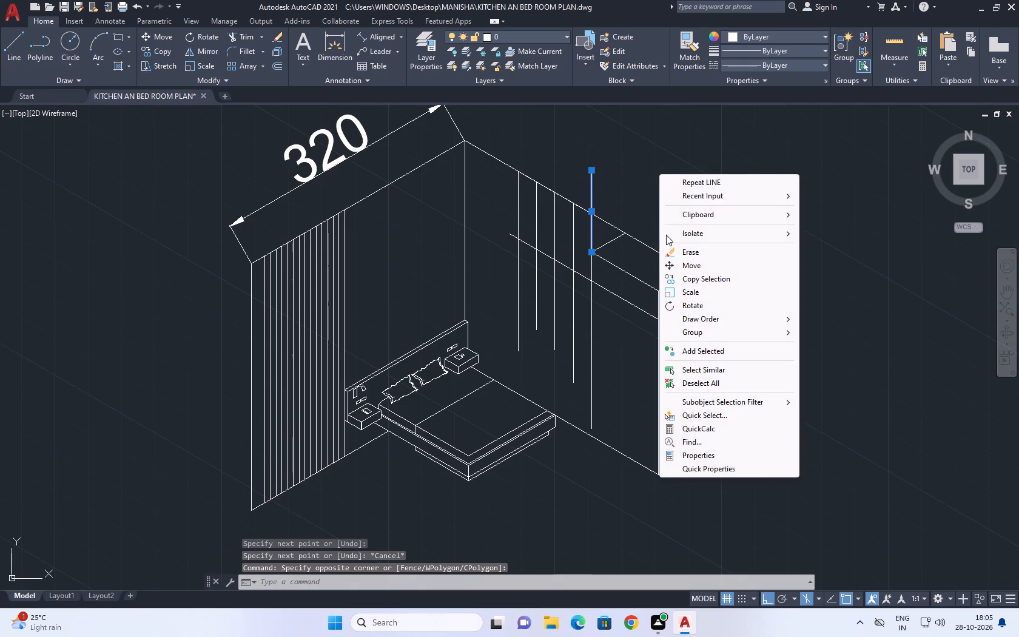
left_click(698, 248)
Shorten the new sloping line so it ends exactly on the vertical panel line nearest the room corner.
middle_click_drag(521, 243, 525, 251)
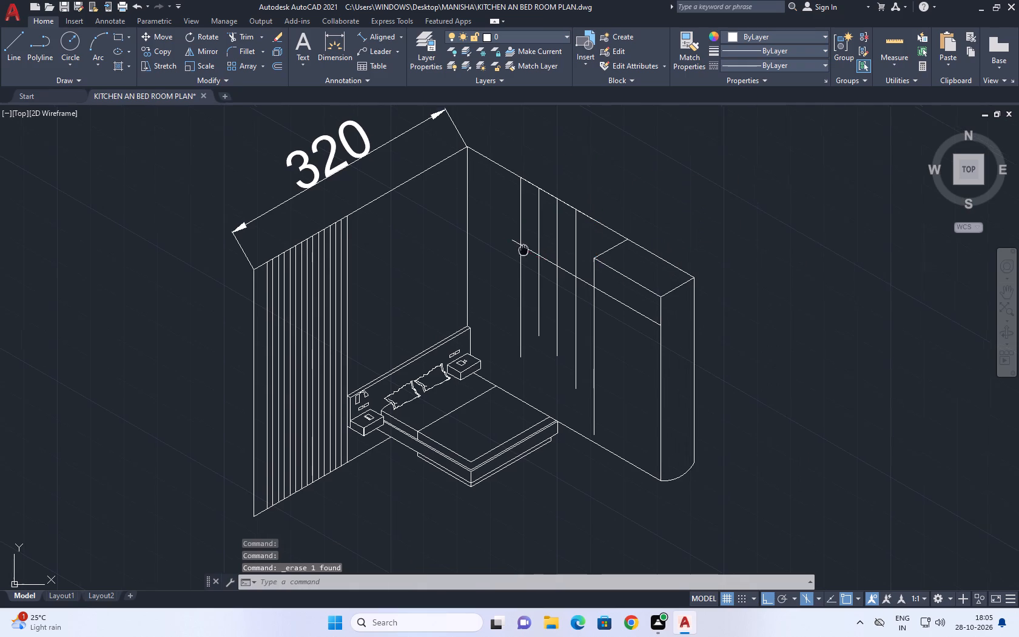
middle_click_drag(525, 251, 527, 252)
scroll(517, 244, "up", 1)
left_click(520, 243)
left_click_drag(514, 252, 512, 258)
scroll(516, 249, "up", 1)
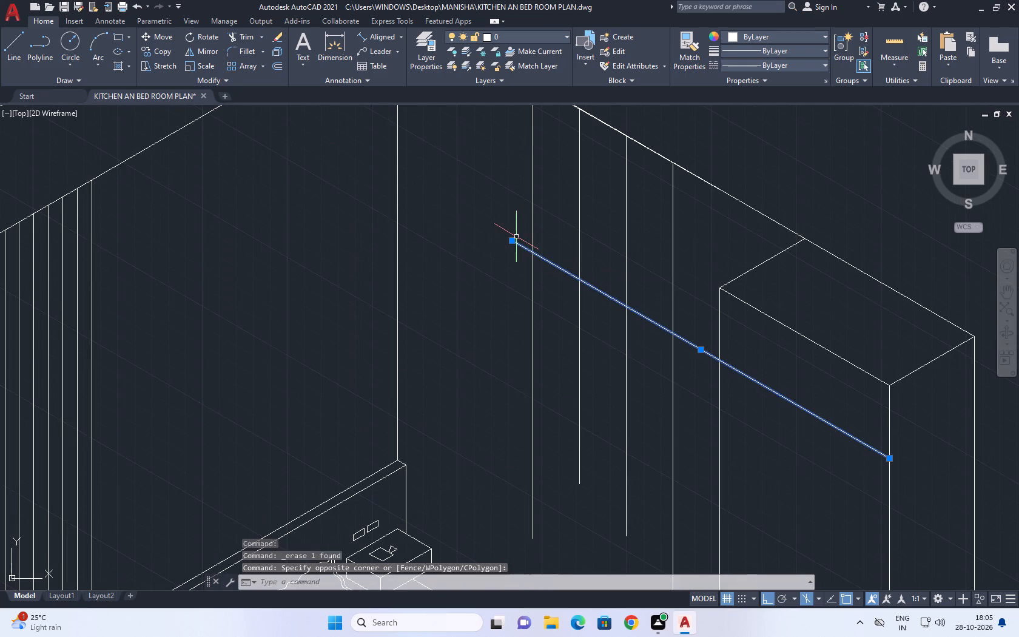
left_click(514, 238)
left_click(537, 252)
scroll(663, 356, "down", 2)
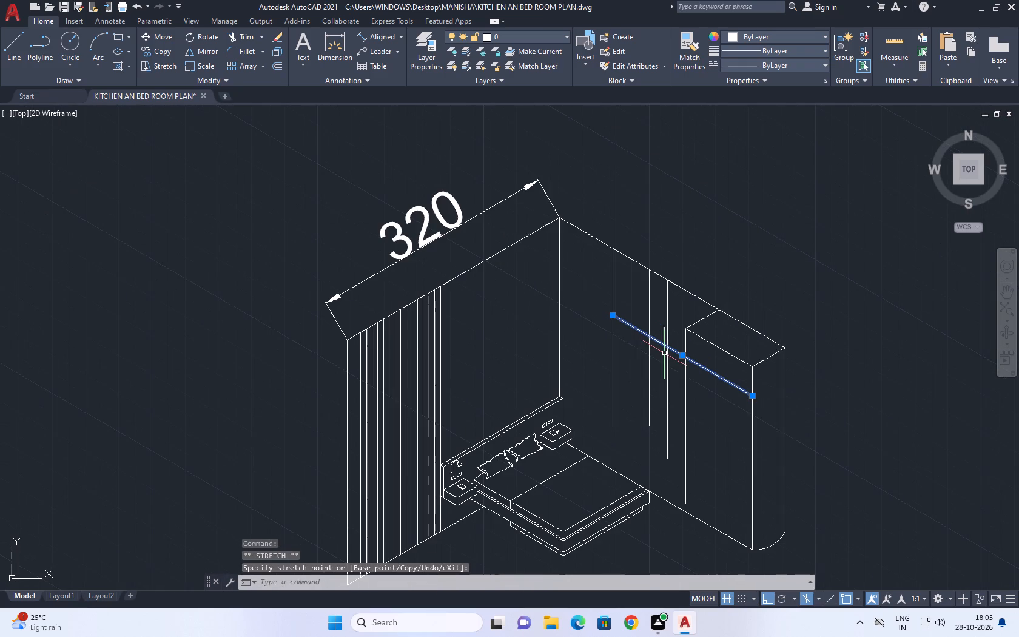
middle_click_drag(798, 384, 642, 291)
right_click(659, 268)
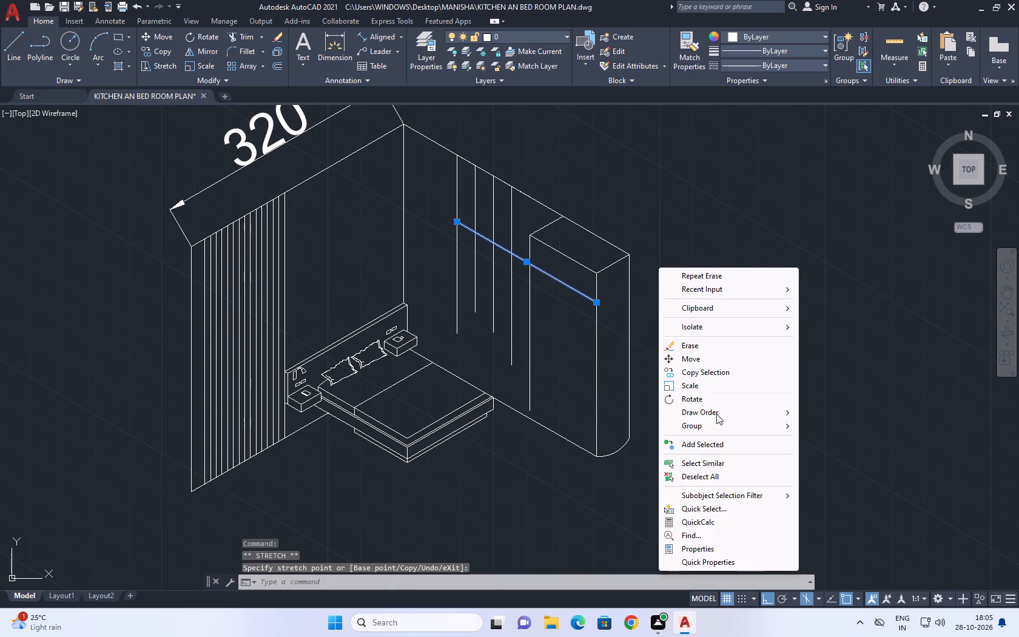
left_click(708, 475)
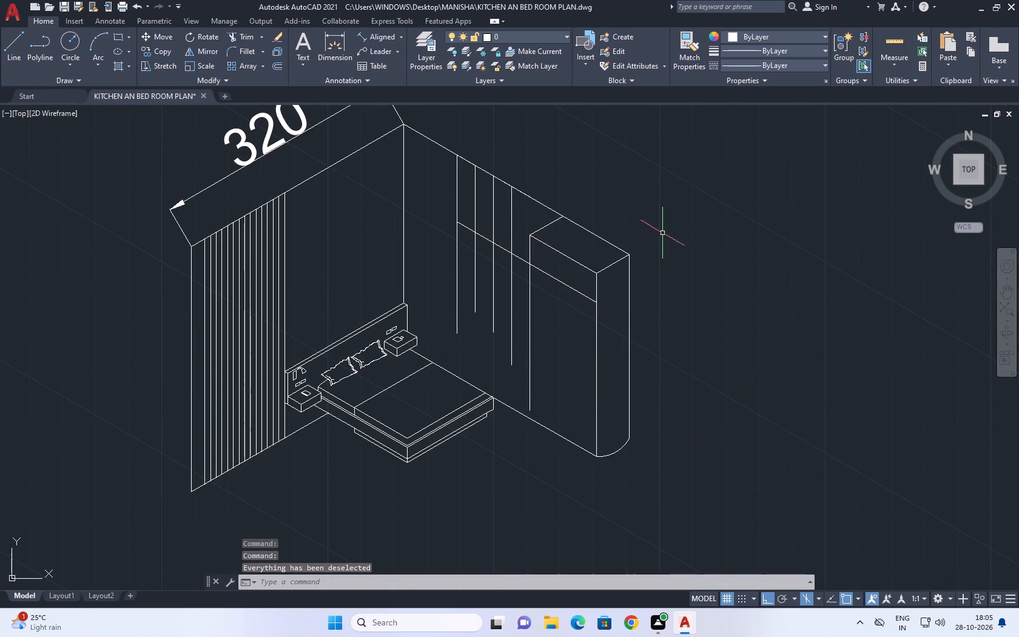
Draw a vertical line down from where the tall feature's top meets the wall's top edge, ending past the sloping line.
middle_click_drag(658, 231, 411, 187)
middle_click_drag(244, 212, 301, 271)
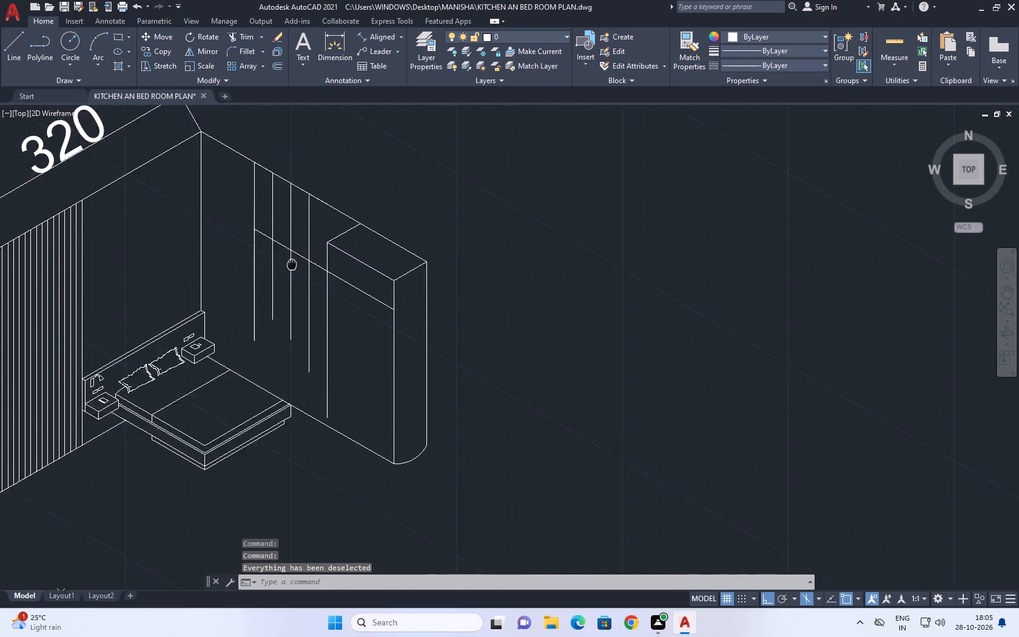
middle_click_drag(301, 271, 427, 330)
middle_click_drag(428, 331, 432, 338)
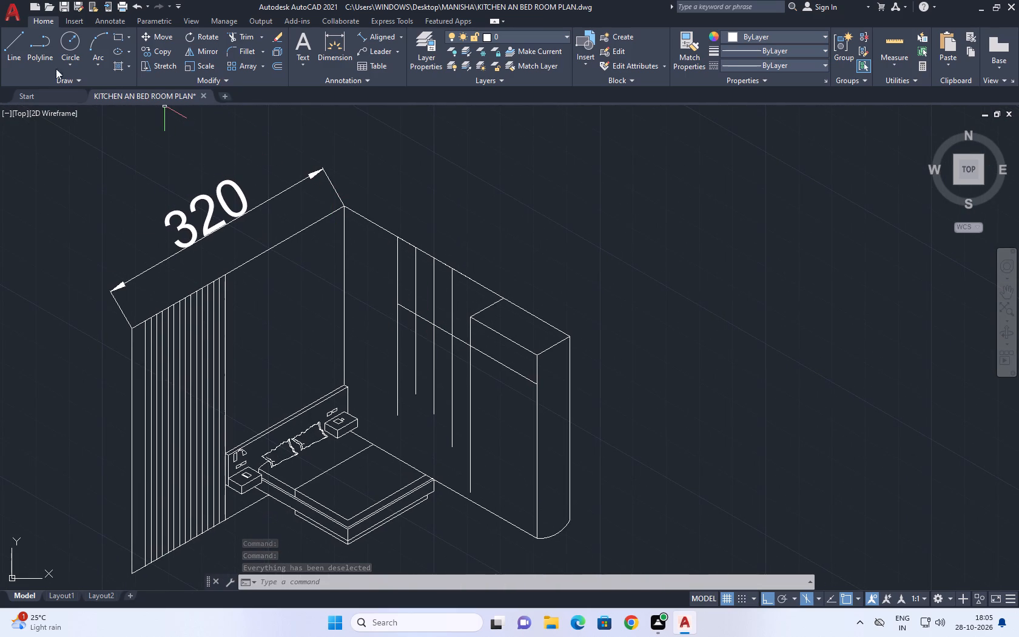
left_click(12, 44)
left_click(507, 300)
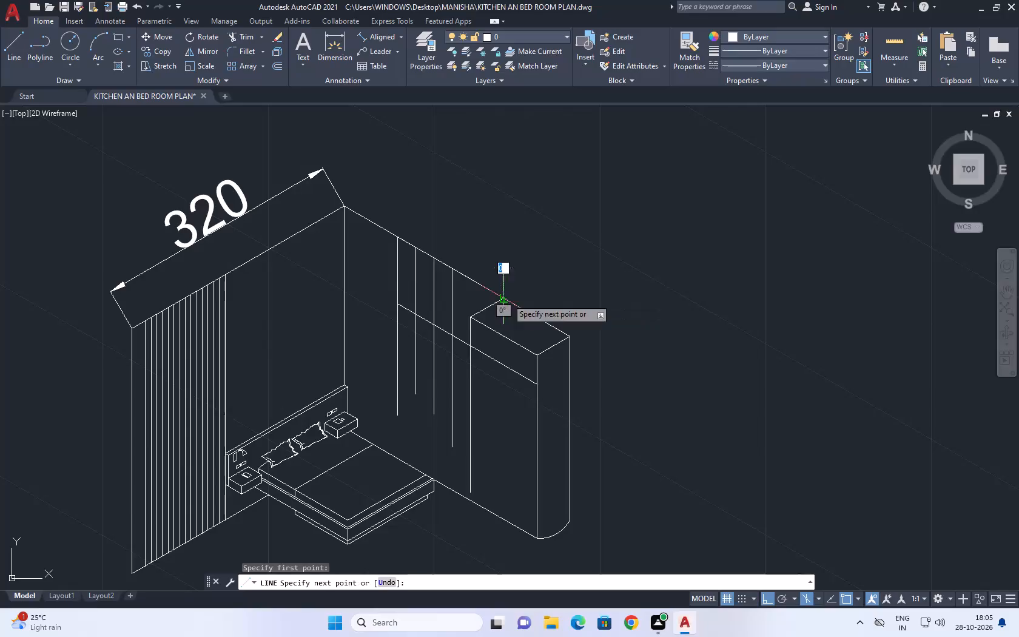
scroll(499, 388, "up", 1)
left_click(500, 388)
right_click(519, 391)
left_click(559, 413)
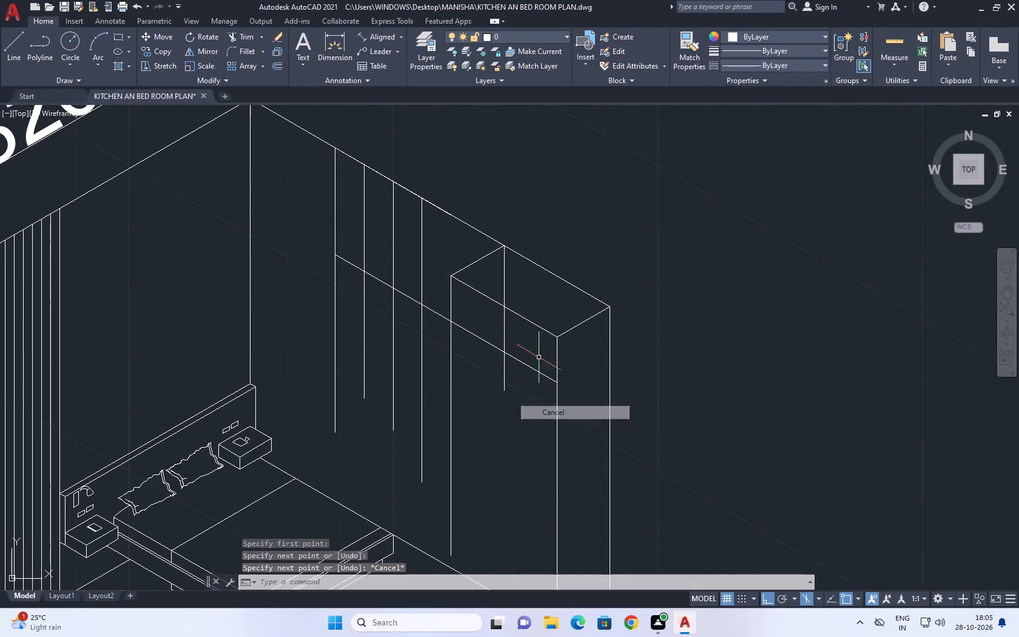
Trim the new vertical line so it runs only from the tall feature's front top edge down to the sloping line.
left_click(249, 33)
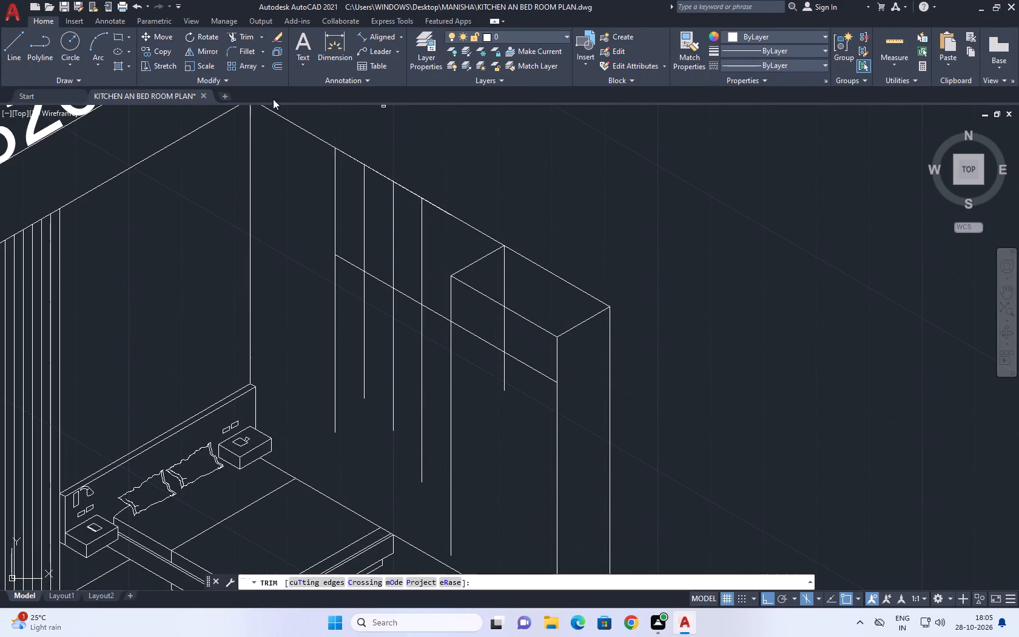
left_click(509, 286)
left_click(496, 270)
left_click(513, 382)
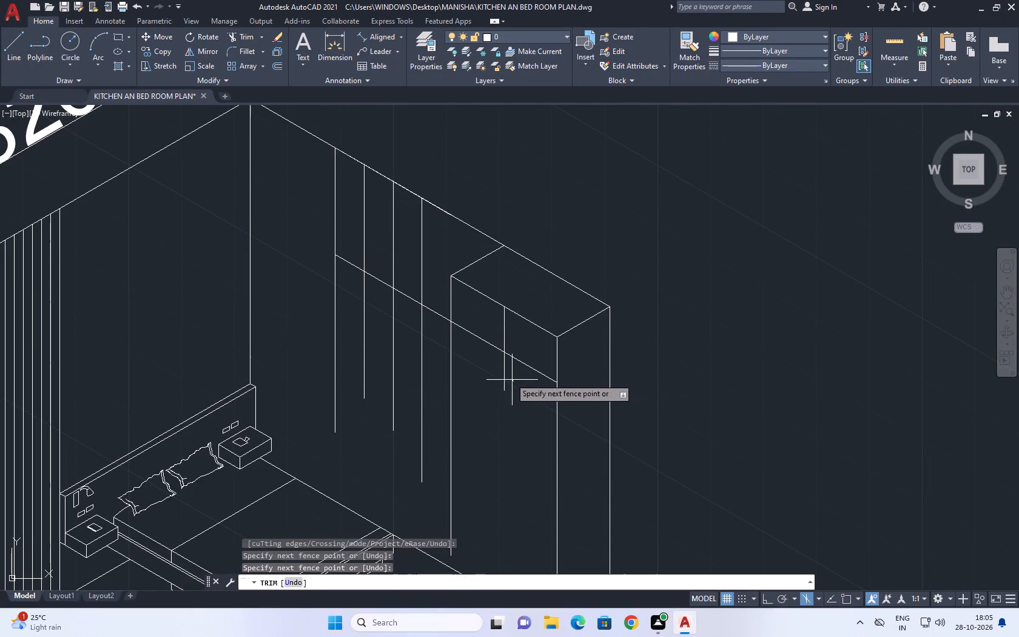
left_click(483, 363)
right_click_drag(604, 239, 596, 240)
left_click(637, 263)
Copy the vertical edge at the tall feature's outer front corner 2 units along the front face, toward the bed.
middle_click_drag(556, 265, 583, 312)
middle_click_drag(508, 370, 523, 301)
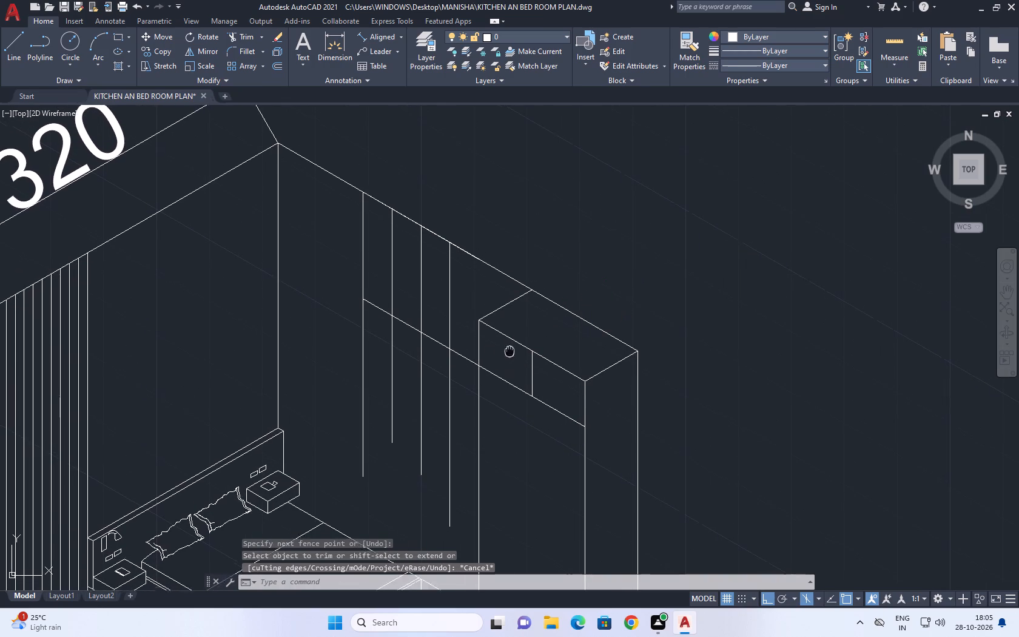
middle_click_drag(523, 301, 498, 121)
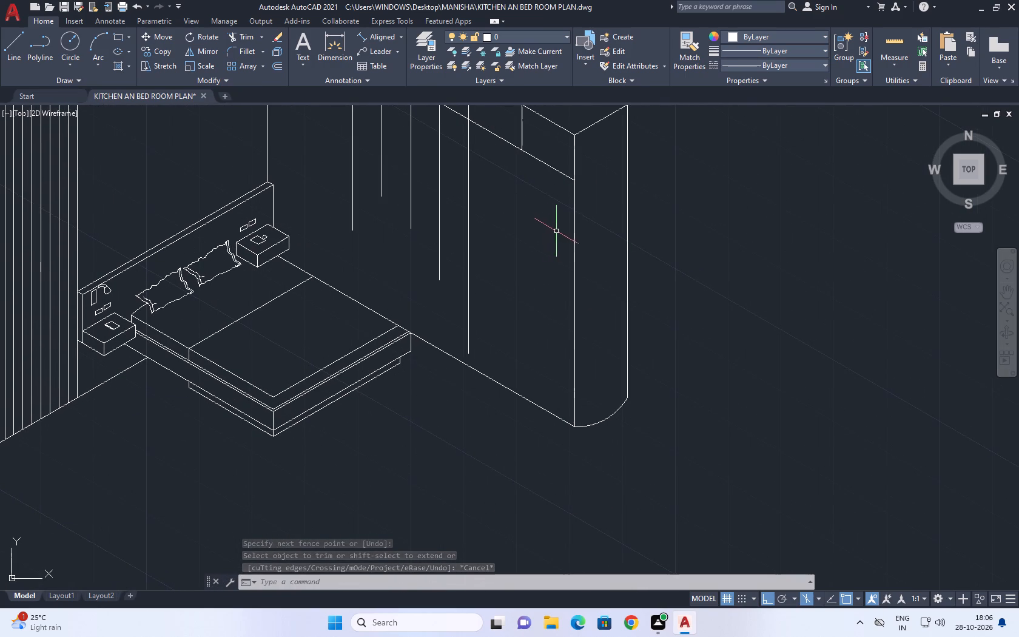
left_click(574, 234)
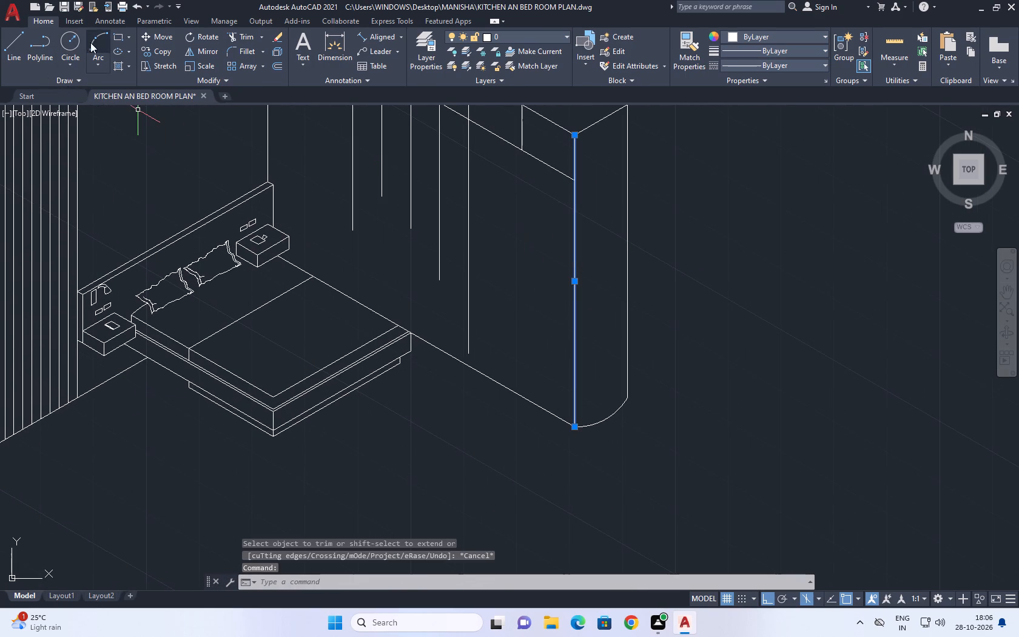
left_click(163, 52)
middle_click_drag(539, 343, 634, 440)
left_click(793, 435)
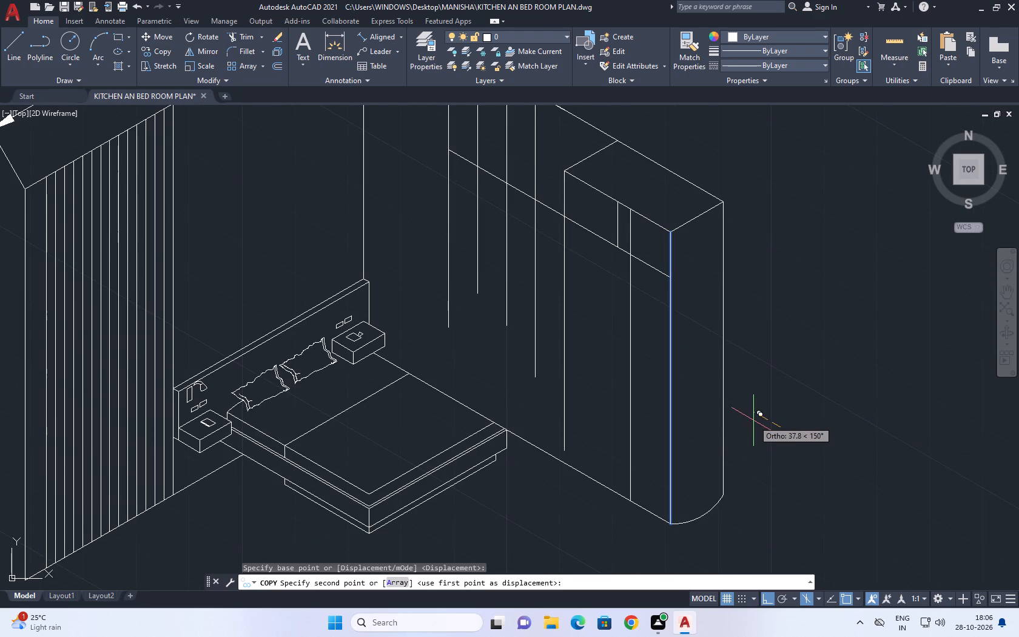
key("2")
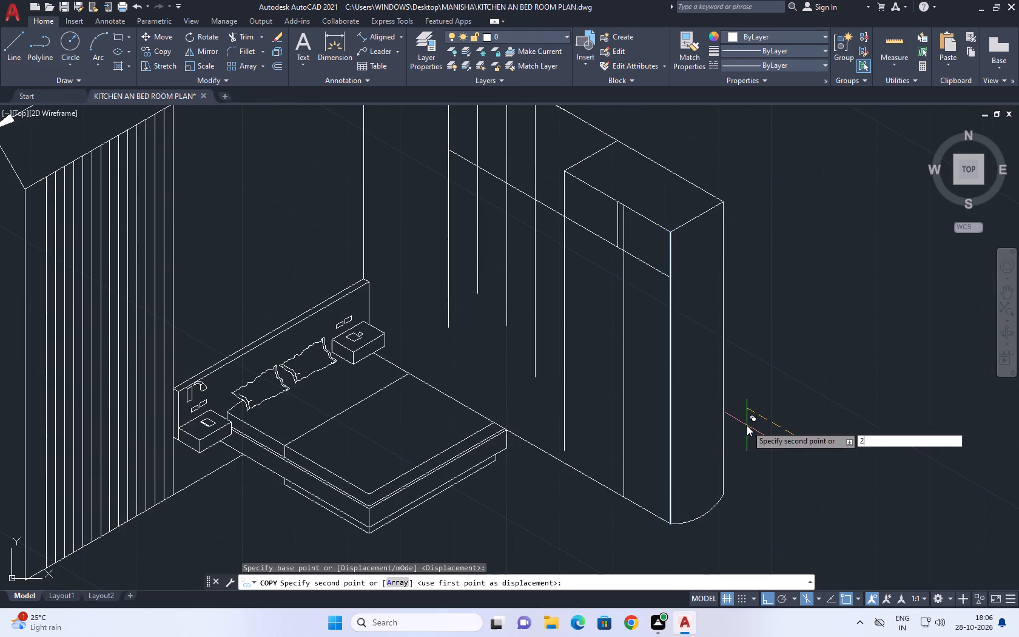
key("Return")
right_click(684, 335)
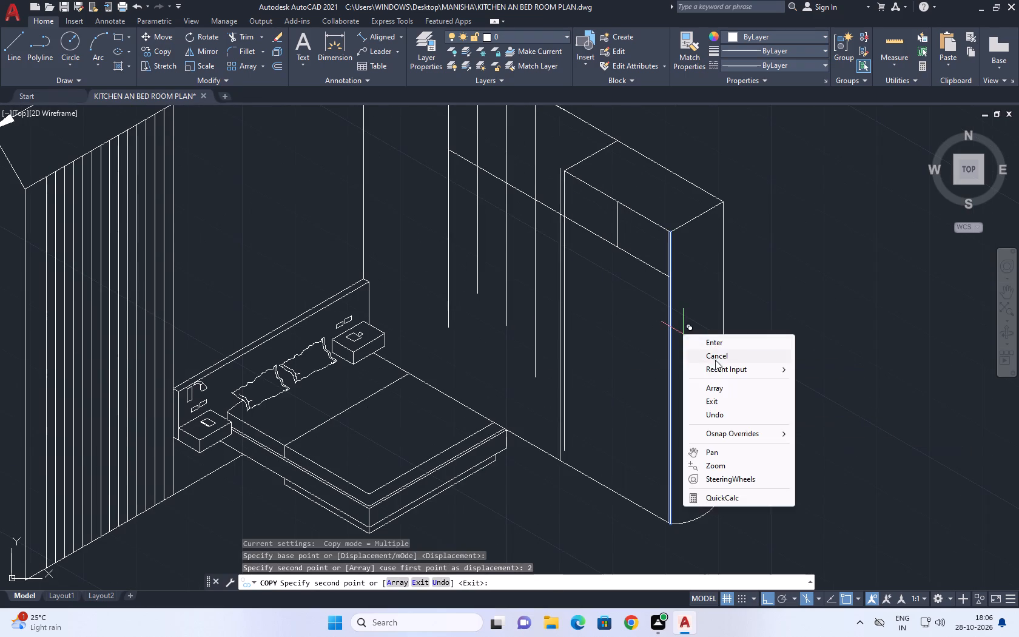
left_click(715, 360)
Copy the front face's vertical edge nearest the bed 2 units inward along the face, toward the outer corner.
left_click(614, 334)
left_click(559, 365)
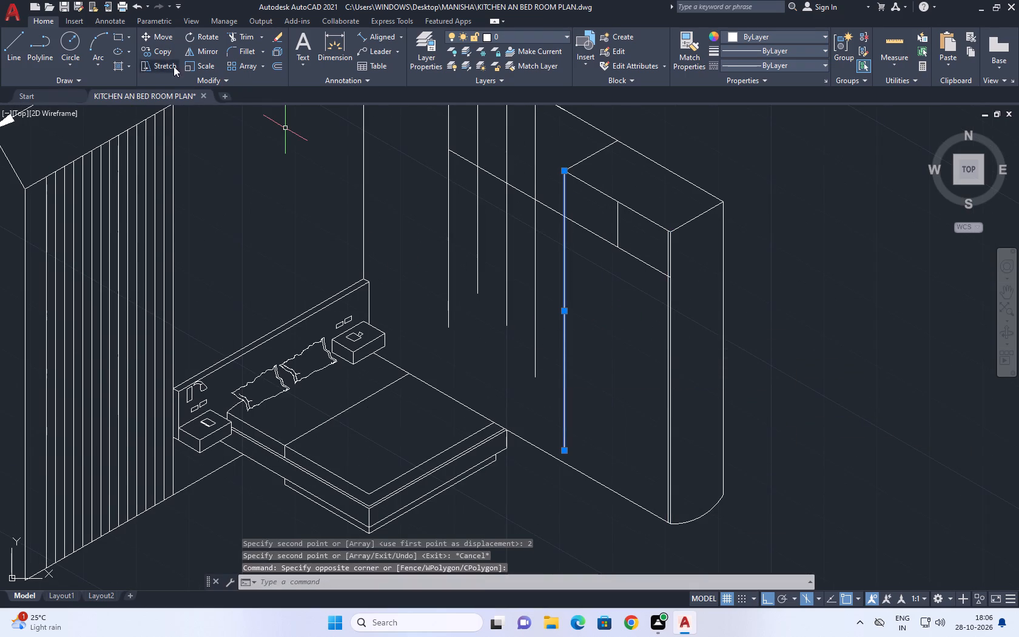
left_click(161, 50)
left_click(609, 320)
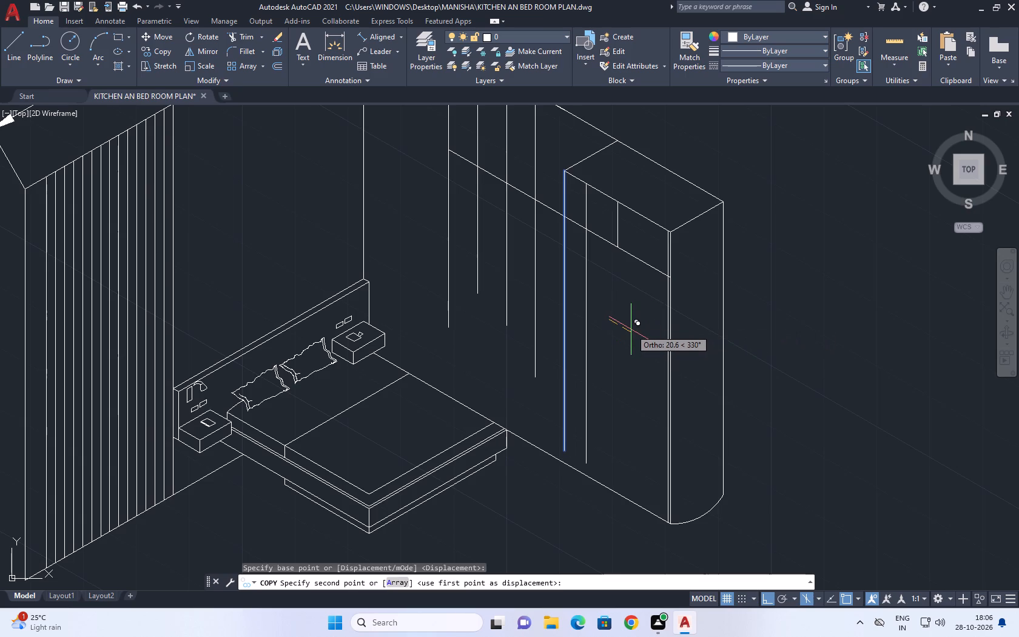
key("2")
key("Return")
right_click_drag(710, 367, 698, 358)
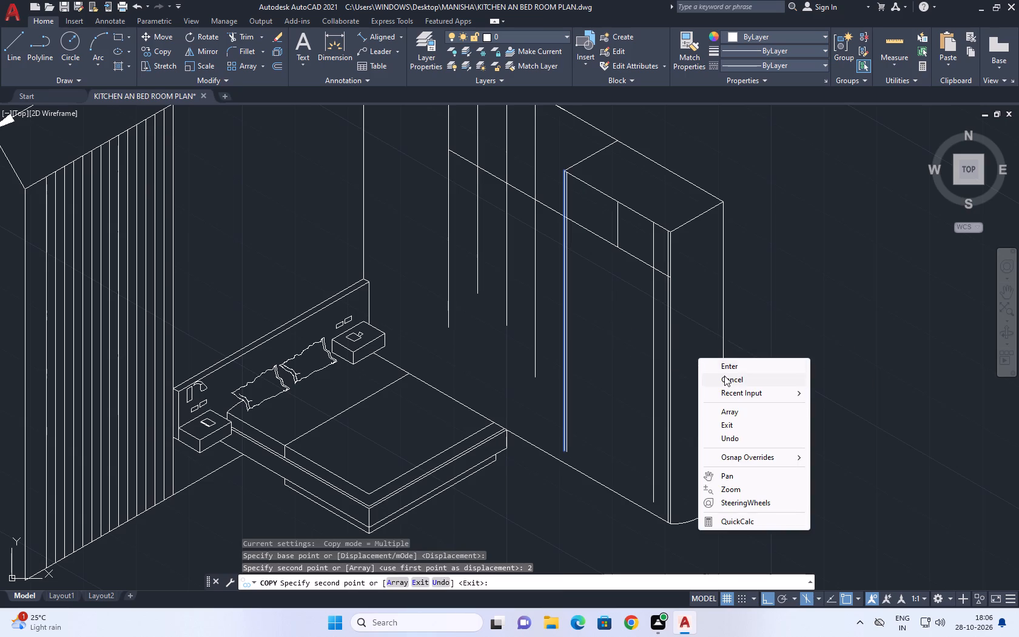
left_click(728, 380)
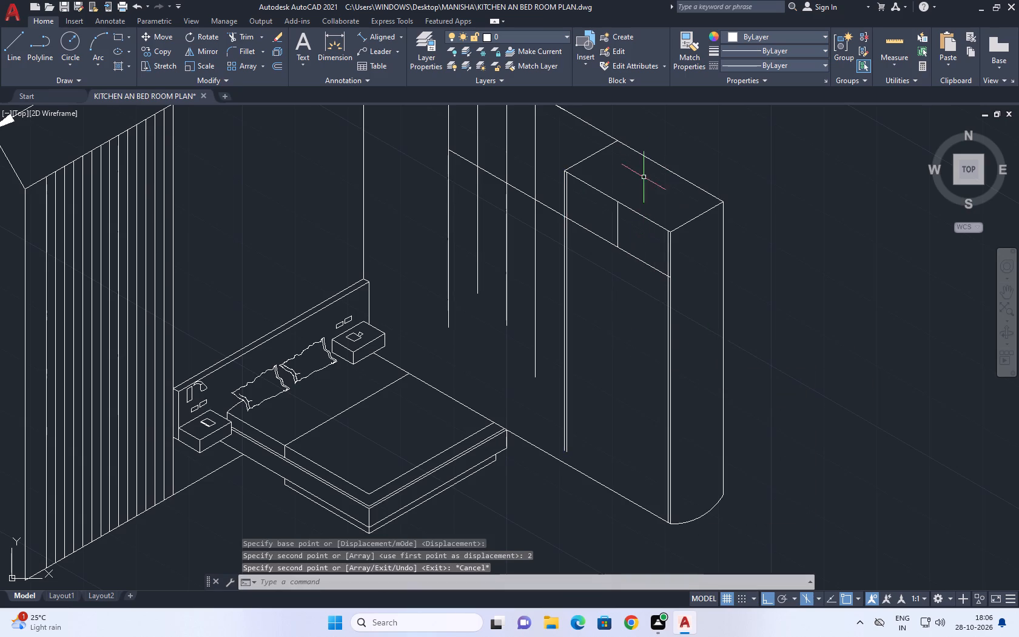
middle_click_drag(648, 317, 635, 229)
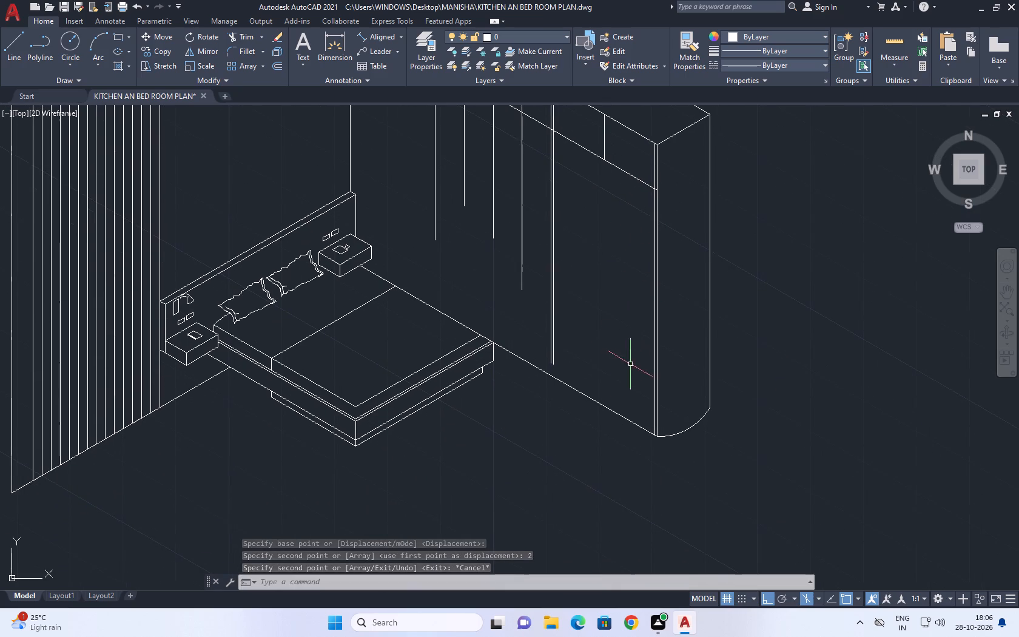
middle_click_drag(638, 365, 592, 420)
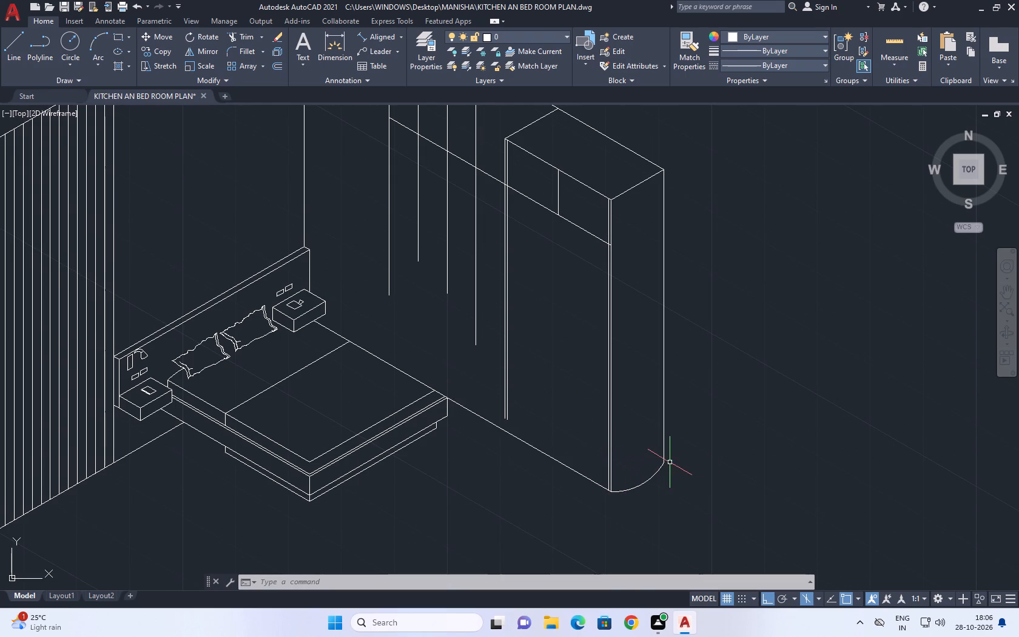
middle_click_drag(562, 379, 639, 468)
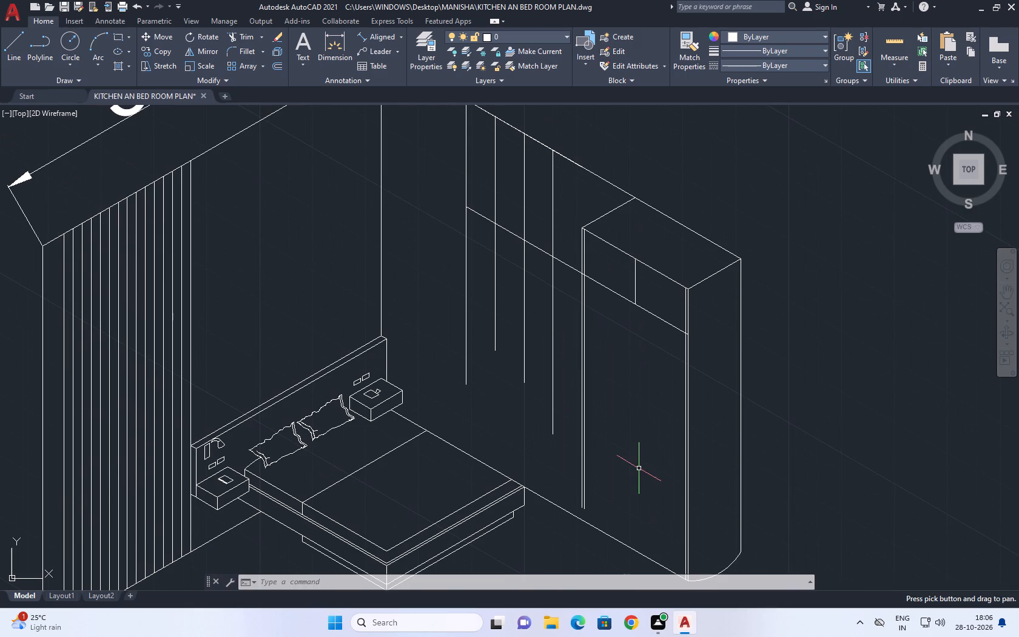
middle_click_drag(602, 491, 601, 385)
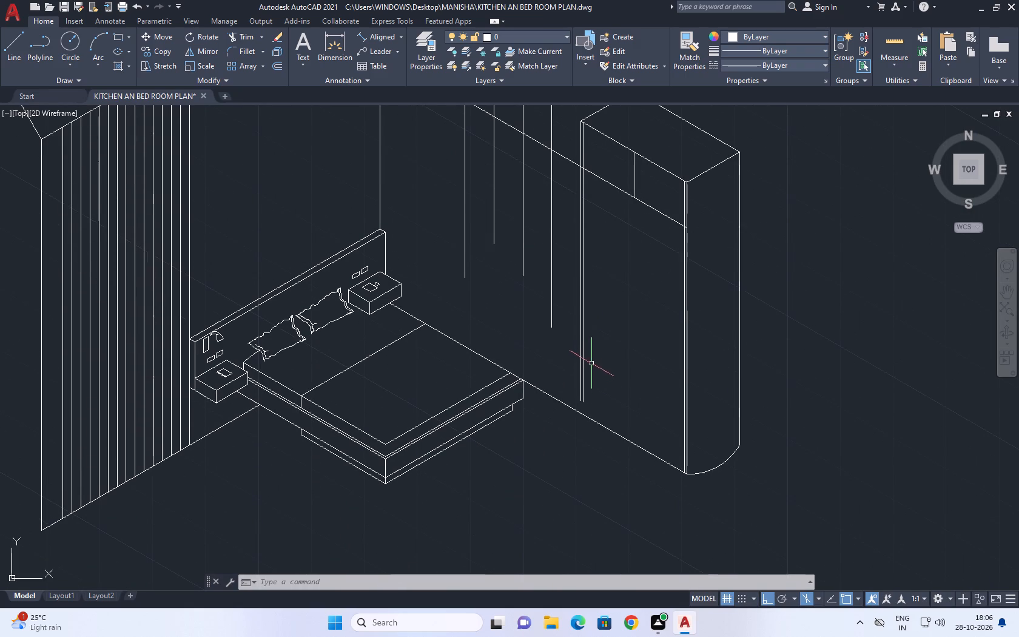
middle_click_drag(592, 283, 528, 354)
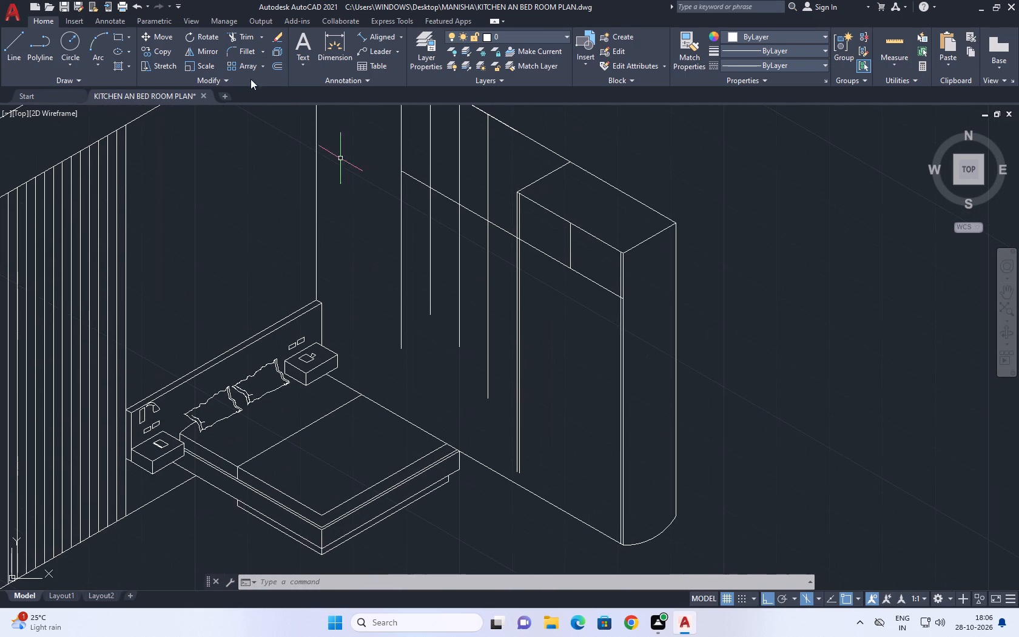
Draw a line just below and parallel to the sloping line on the tall feature's front face, stopping short of both side edges.
left_click(8, 41)
scroll(543, 254, "up", 1)
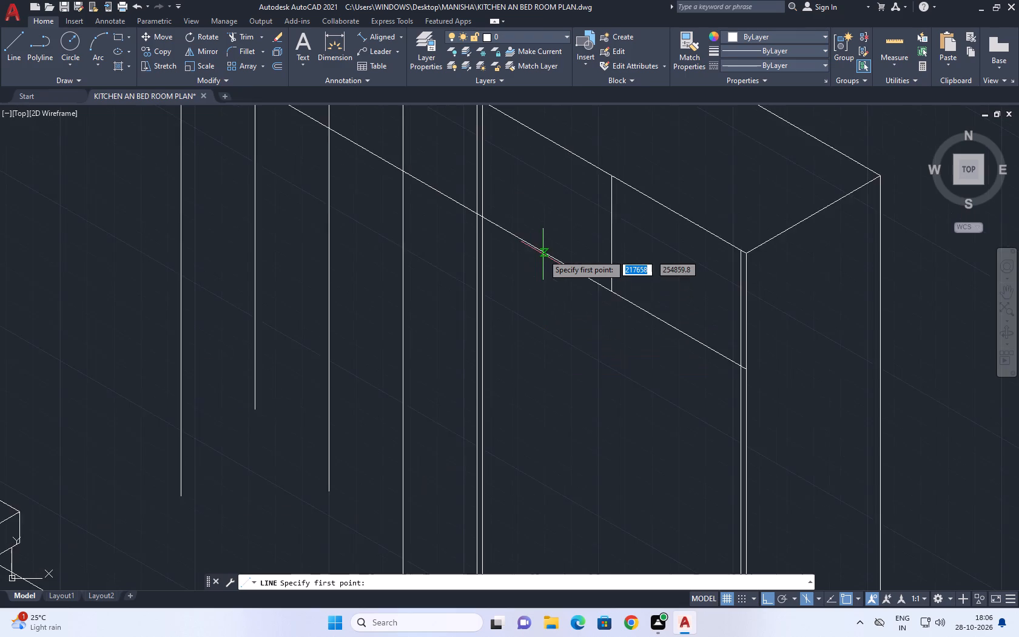
scroll(543, 254, "up", 4)
left_click(476, 237)
scroll(531, 296, "down", 3)
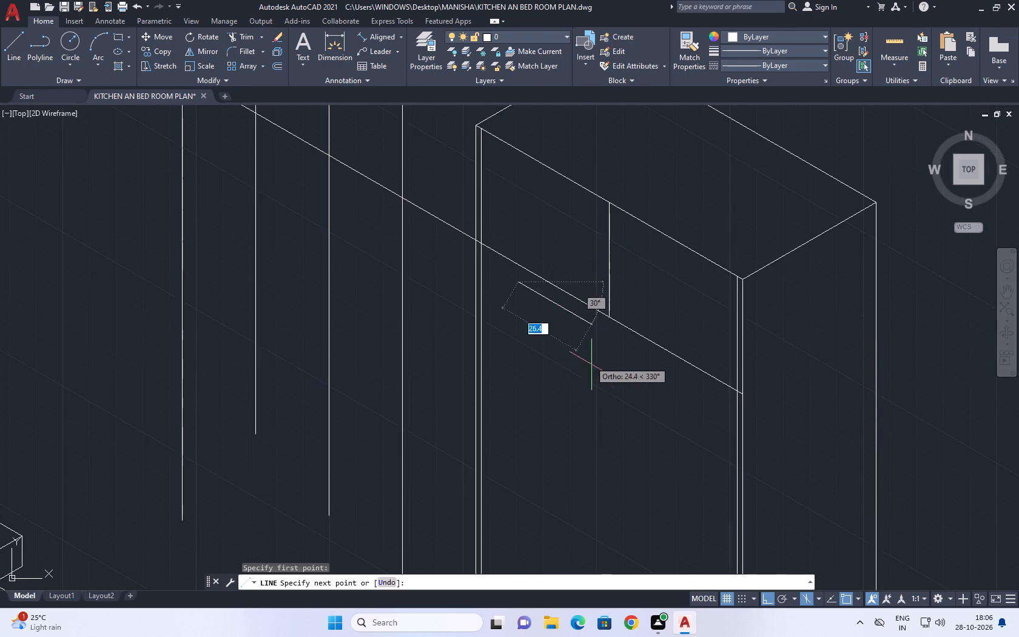
middle_click_drag(593, 372, 551, 278)
scroll(576, 283, "up", 1)
middle_click_drag(651, 288, 603, 249)
left_click(662, 257)
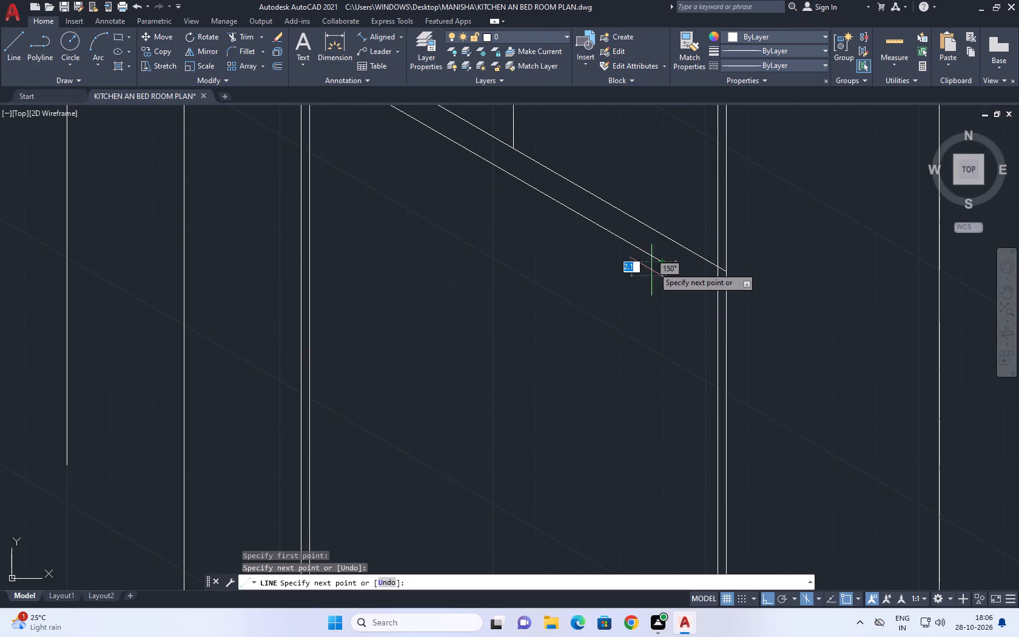
Continue it into a four-sided panel outline: vertical side down, parallel bottom edge back, and vertical side up past the starting corner.
scroll(645, 306, "down", 1)
middle_click_drag(665, 460, 659, 271)
scroll(653, 328, "down", 1)
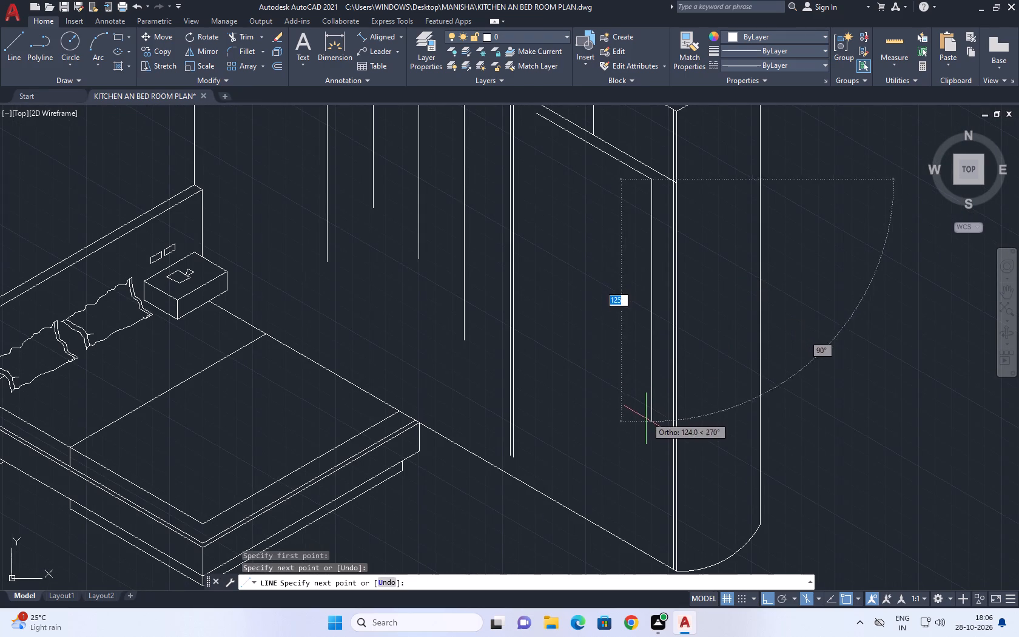
scroll(648, 448, "up", 1)
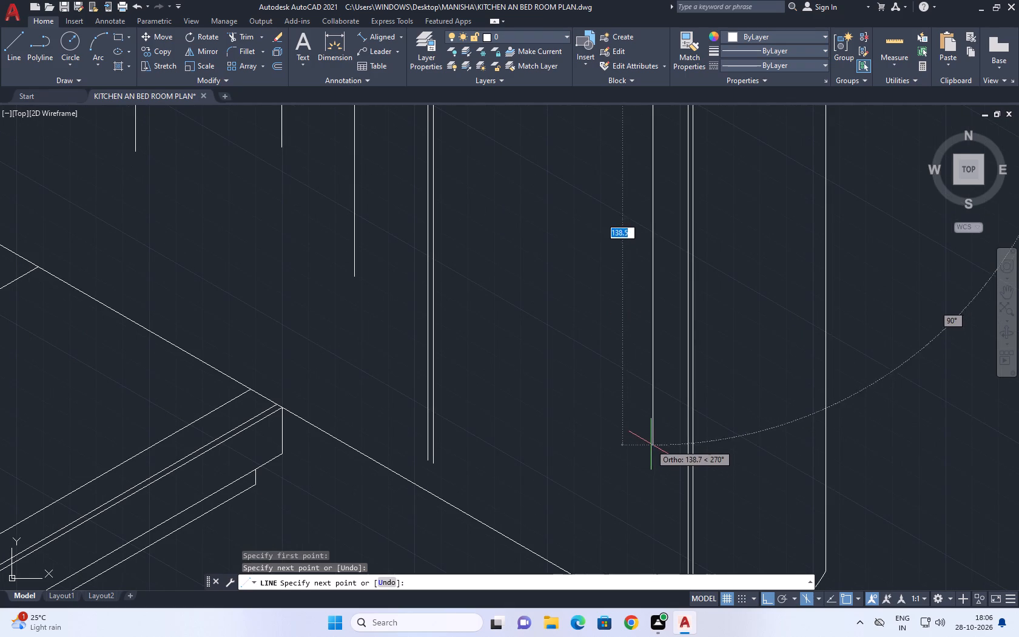
scroll(648, 410, "down", 2)
left_click(647, 378)
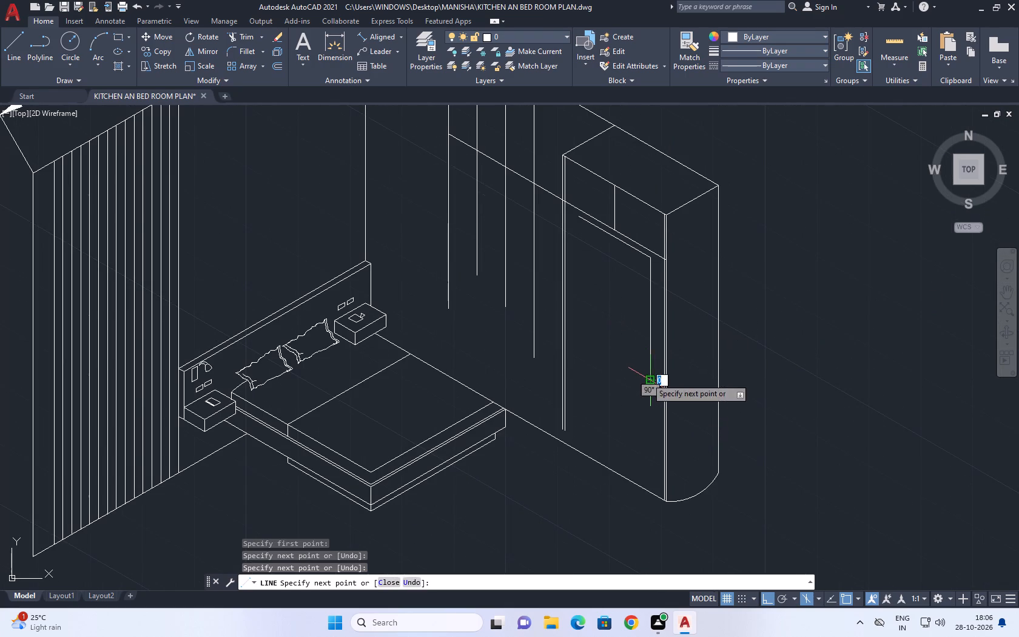
left_click(579, 346)
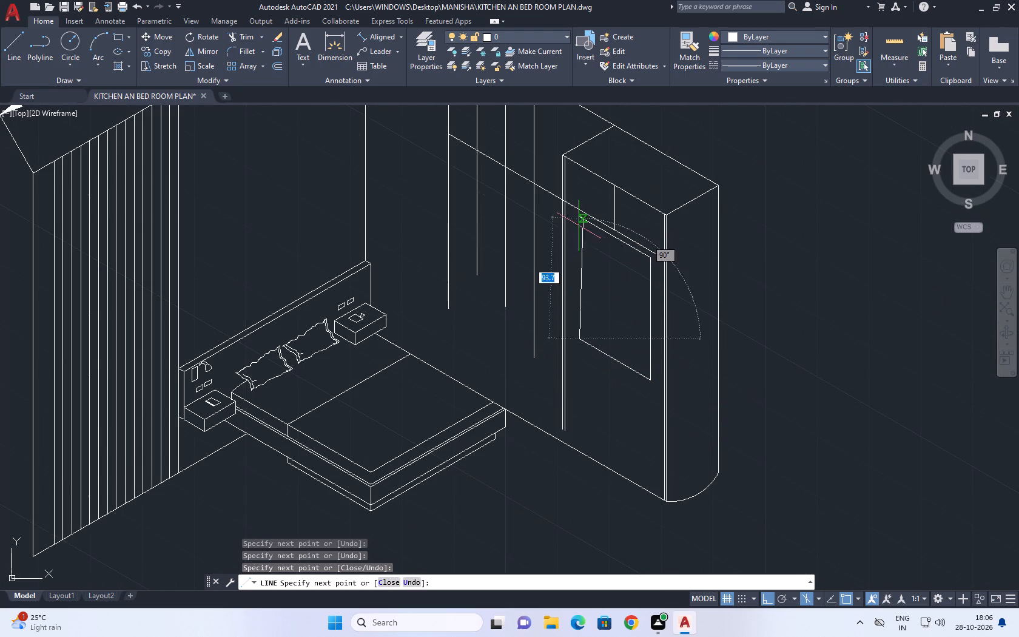
scroll(579, 225, "up", 3)
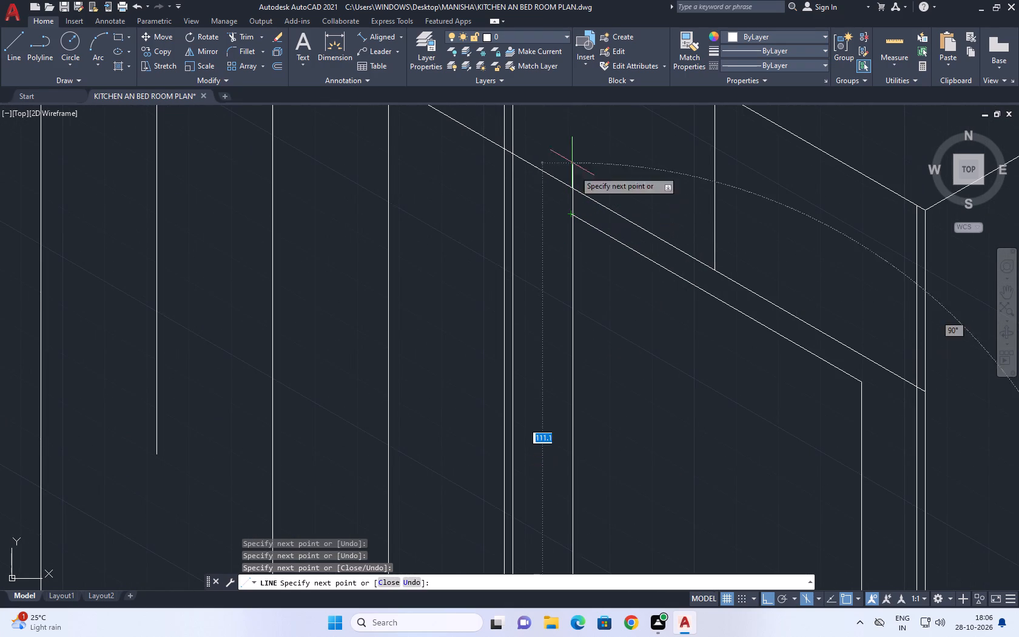
left_click(571, 147)
right_click(590, 169)
left_click(617, 185)
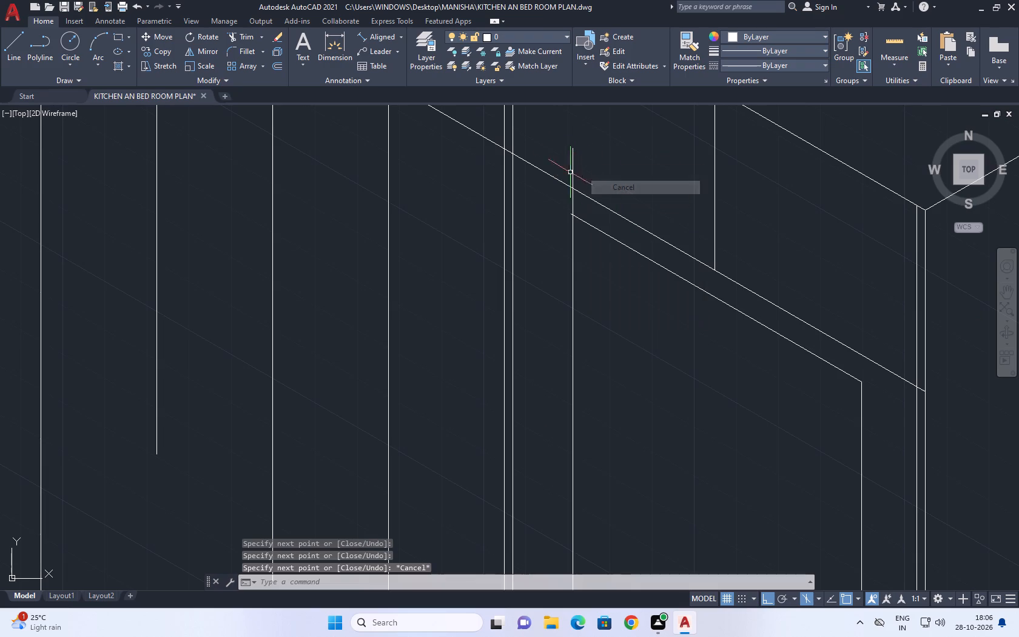
Trim the panel's vertical side nearest the bed where it sticks up above the panel's top edge.
left_click(244, 38)
left_click_drag(637, 172, 625, 170)
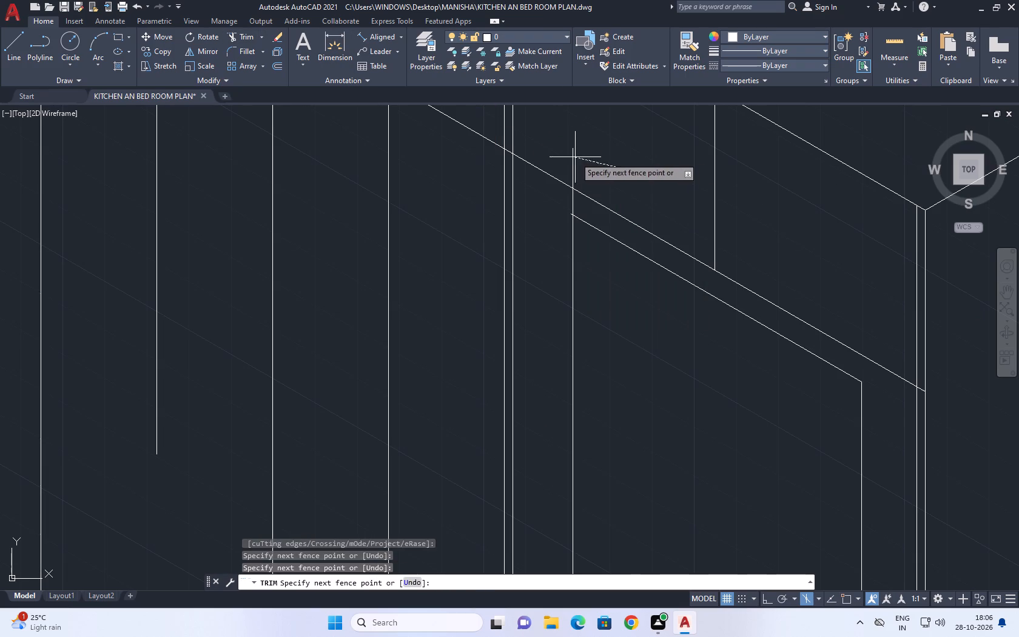
left_click(569, 152)
scroll(577, 208, "up", 2)
left_click(567, 190)
left_click(559, 198)
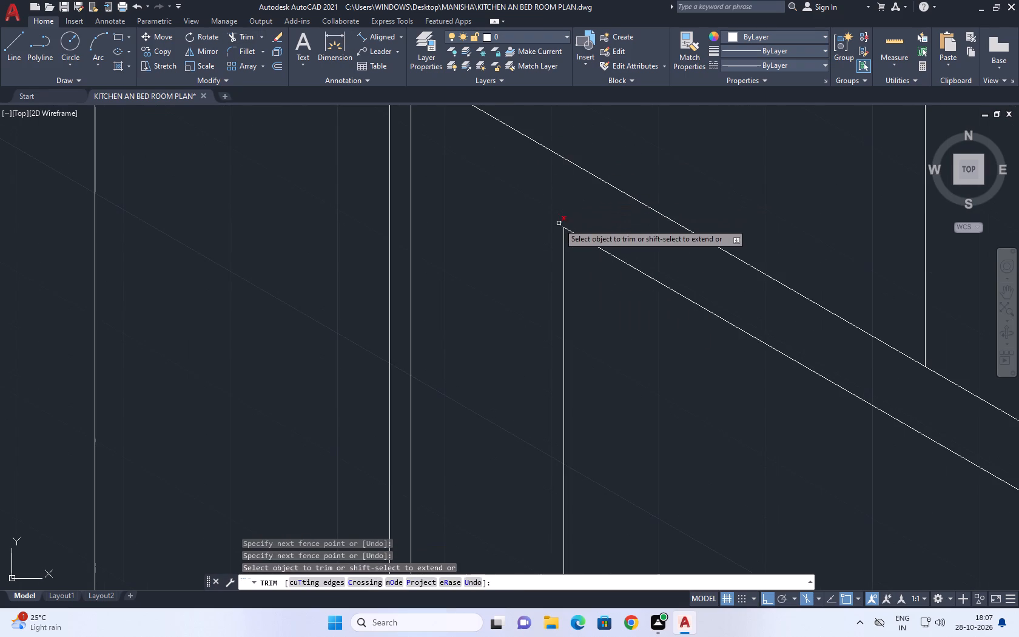
left_click(559, 224)
right_click(606, 223)
left_click(628, 237)
Draw a line parallel to and just below the panel's bottom edge, from the inner vertical line near the bed past the outer corner edge.
scroll(639, 238, "down", 7)
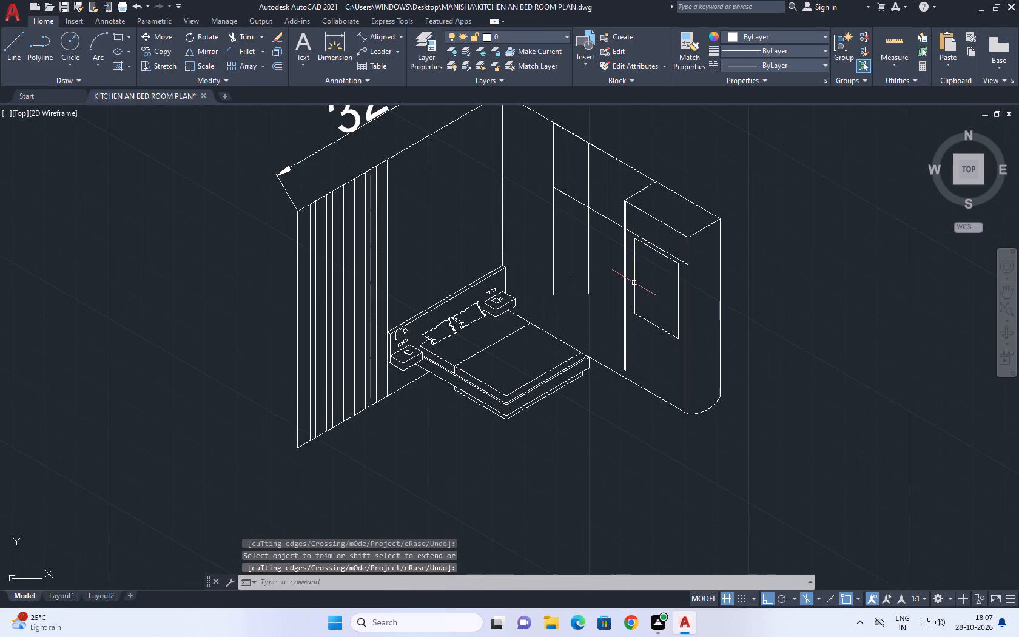
middle_click_drag(633, 285, 639, 314)
middle_click(639, 314)
middle_click_drag(627, 302, 607, 288)
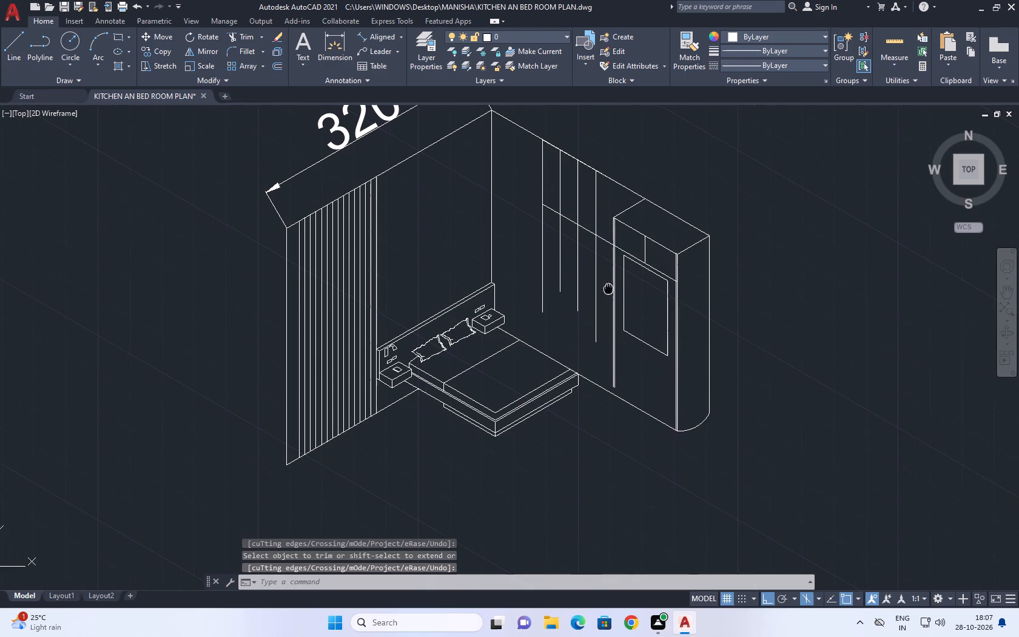
middle_click_drag(607, 288, 587, 269)
middle_click(587, 269)
scroll(584, 268, "up", 1)
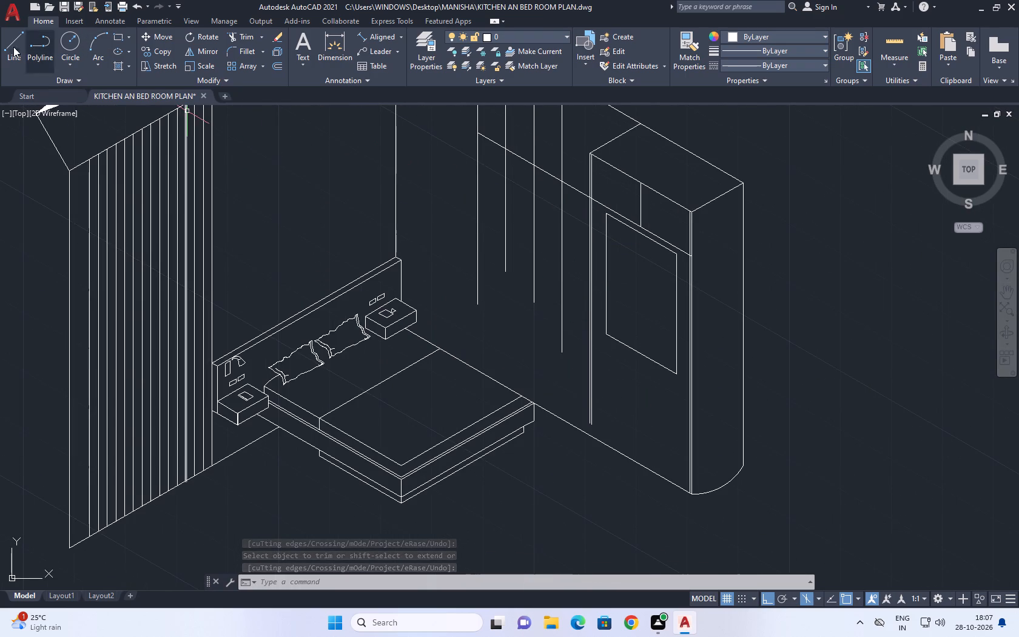
left_click(11, 40)
scroll(592, 336, "up", 2)
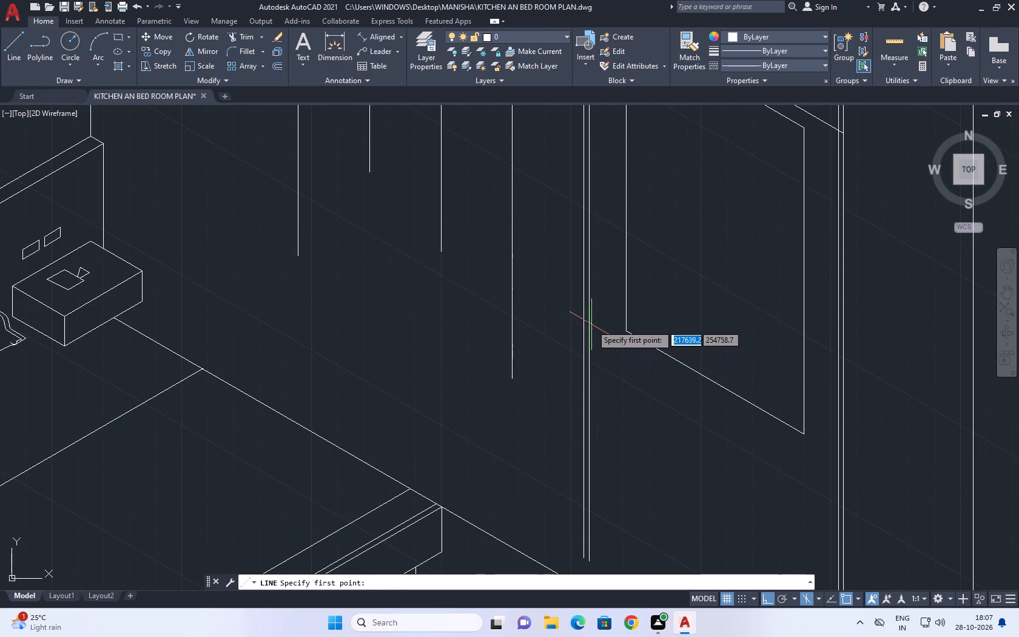
left_click(590, 323)
middle_click_drag(718, 411, 633, 362)
left_click(795, 425)
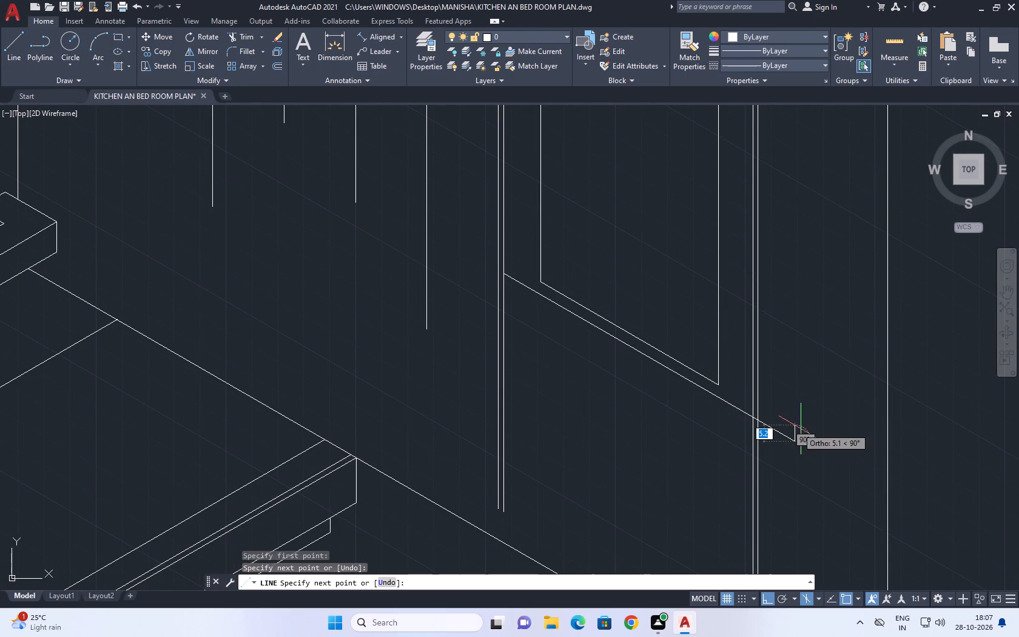
right_click(818, 429)
left_click(848, 448)
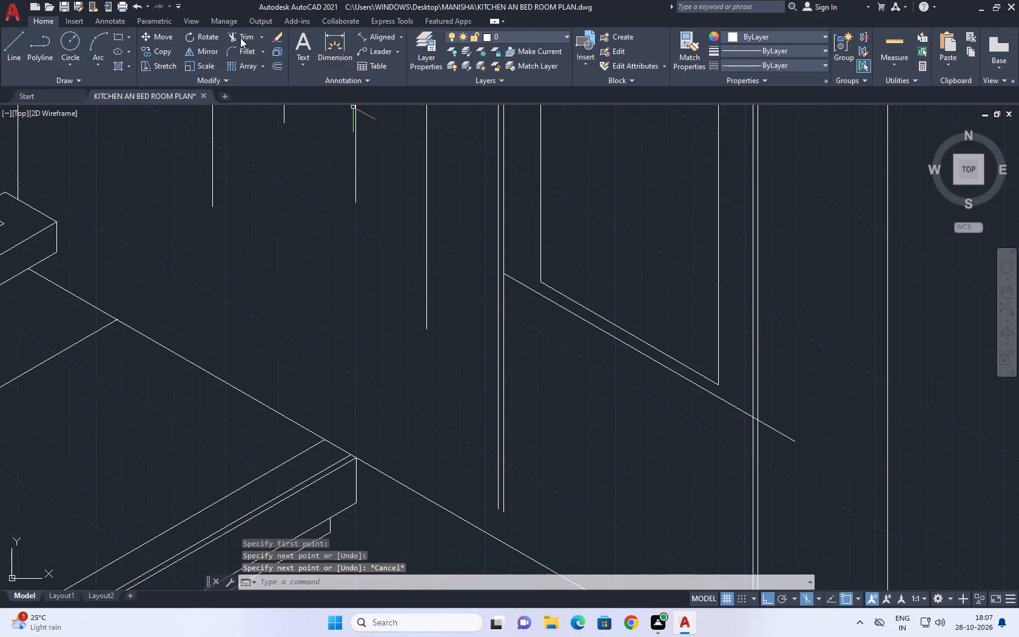
Trim the sloping line below the panel back to the inner vertical line, removing the part past the outer corner edge.
left_click(241, 35)
scroll(761, 428, "up", 3)
left_click(796, 389)
left_click(778, 447)
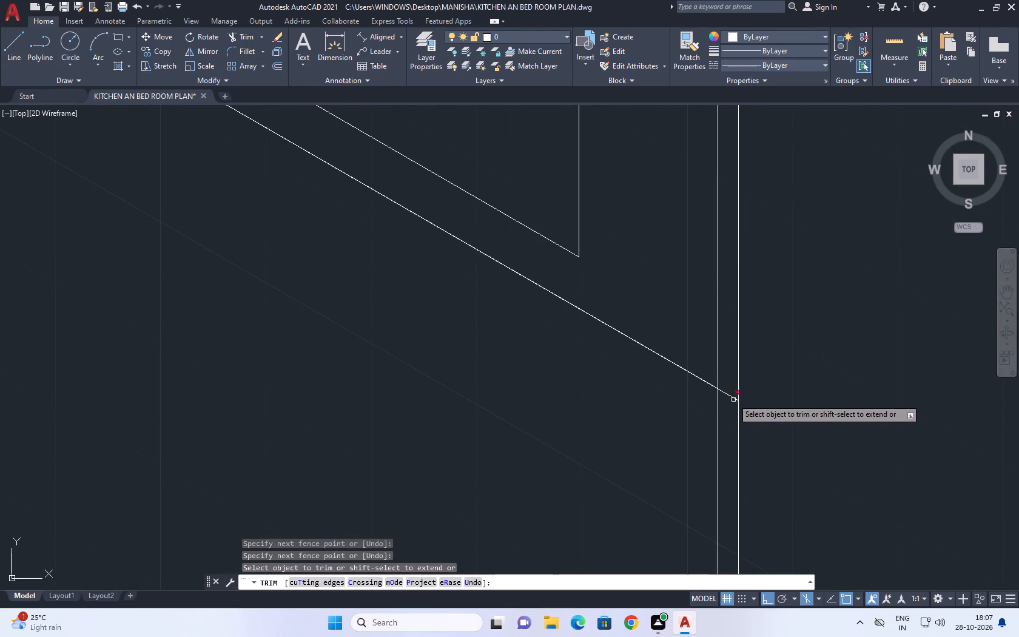
left_click(730, 393)
left_click(728, 402)
right_click(799, 380)
left_click(827, 414)
Copy the trimmed sloping line straight down twice on the tall feature's front face, first about 8.5 units below, the second farther down.
scroll(799, 400, "down", 4)
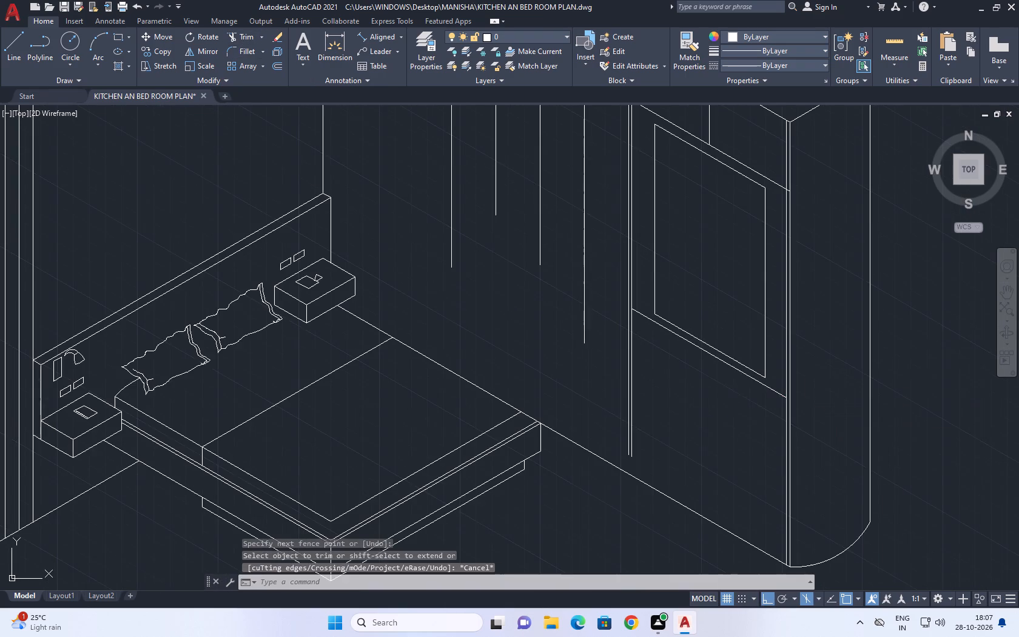
middle_click_drag(683, 380, 648, 374)
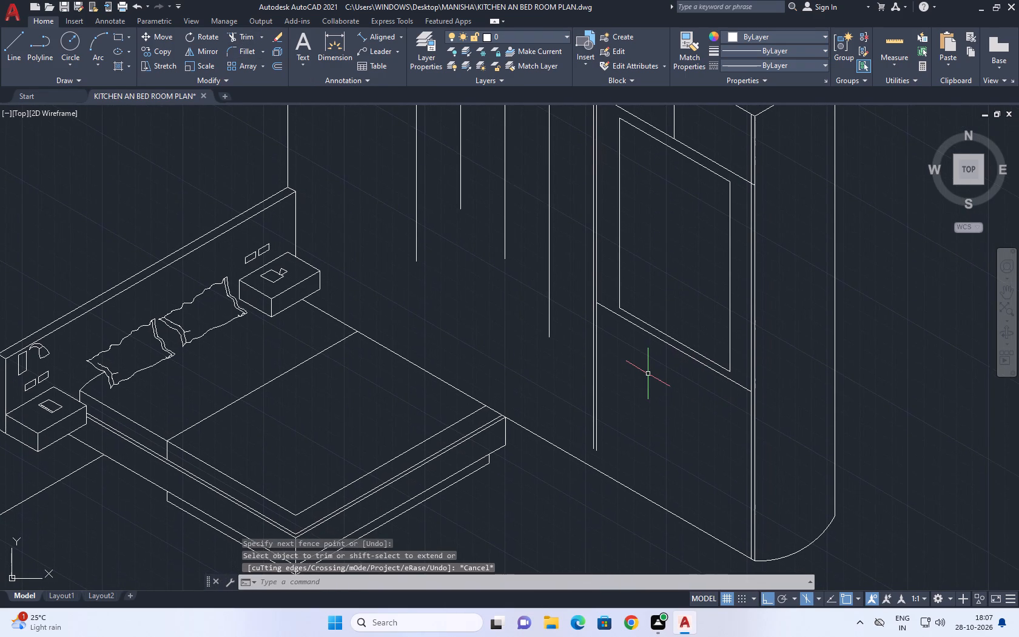
left_click(728, 377)
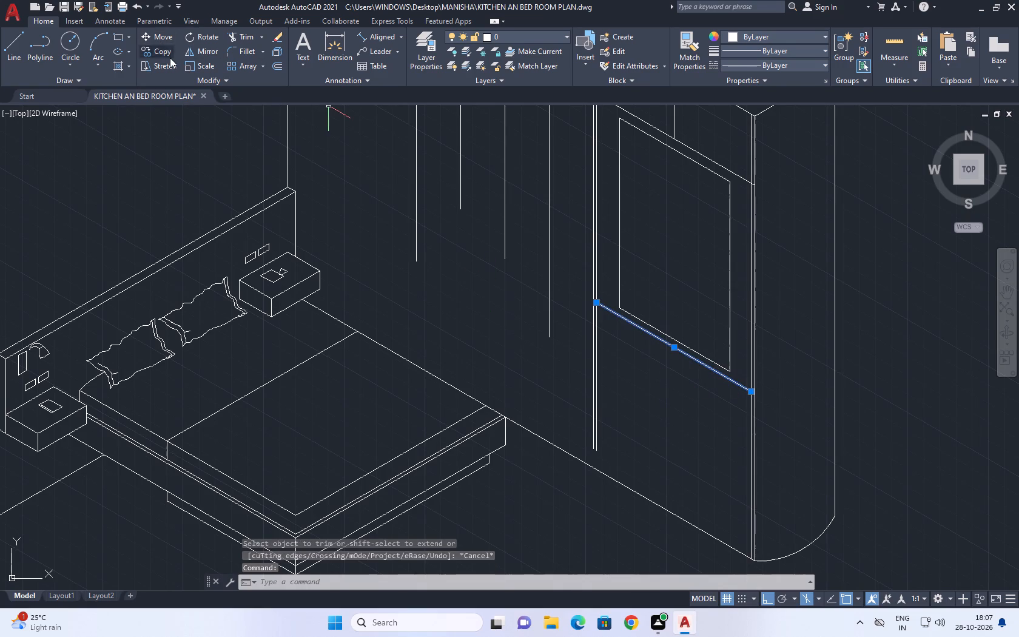
left_click(168, 59)
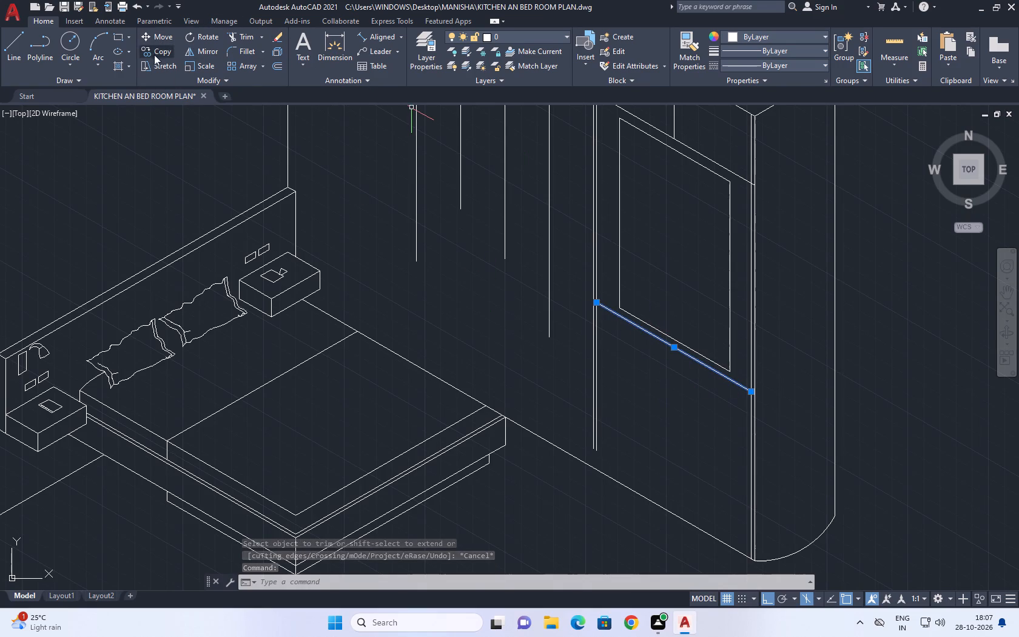
left_click(160, 53)
left_click(698, 401)
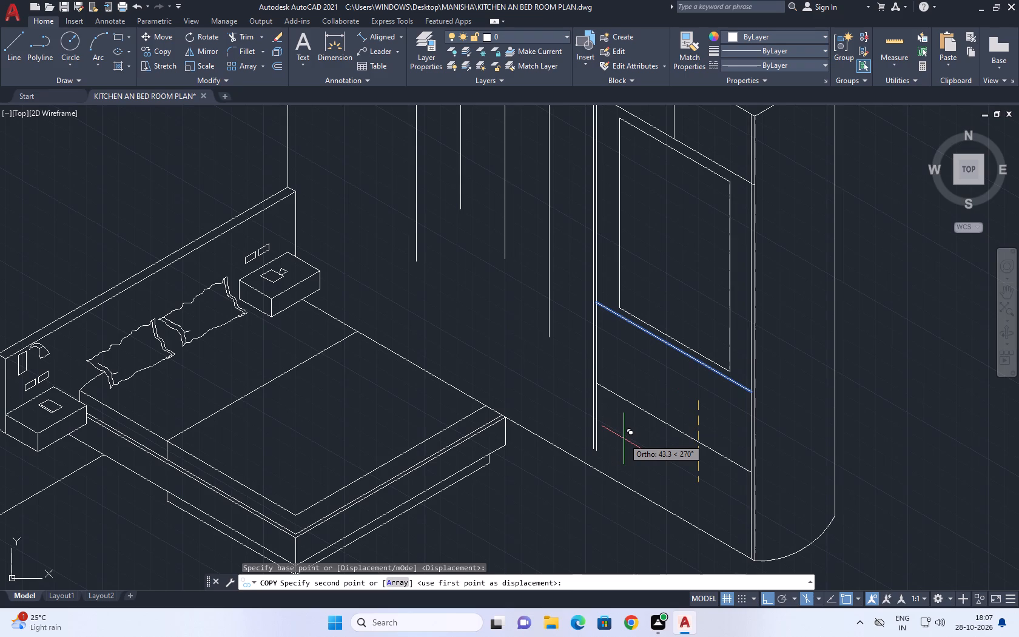
key("F5")
middle_click_drag(679, 463, 616, 463)
middle_click(616, 463)
middle_click(616, 463)
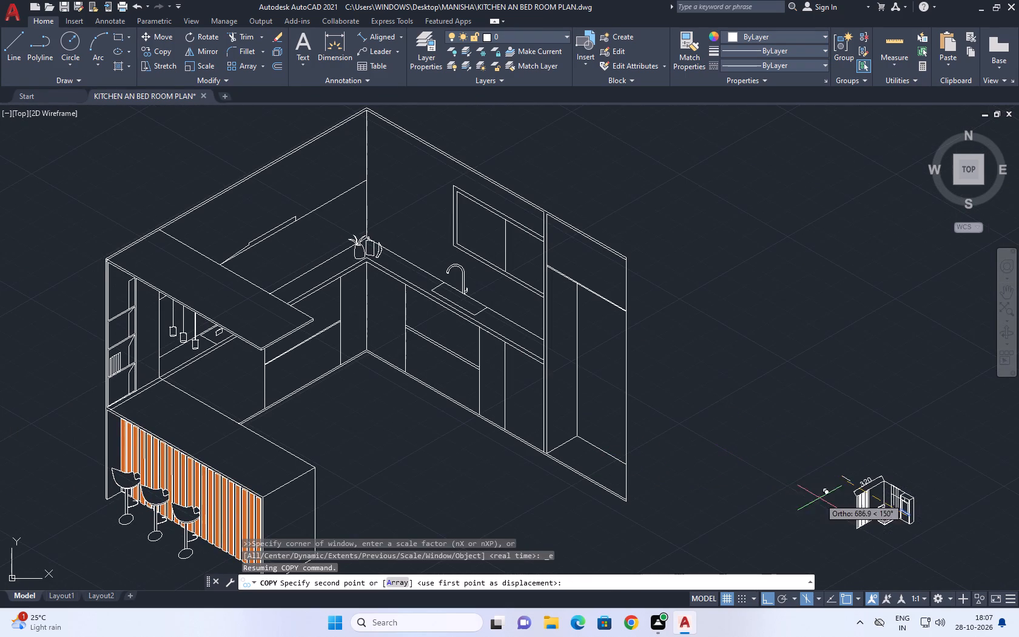
middle_click_drag(795, 484, 463, 357)
scroll(562, 394, "up", 5)
scroll(694, 394, "up", 2)
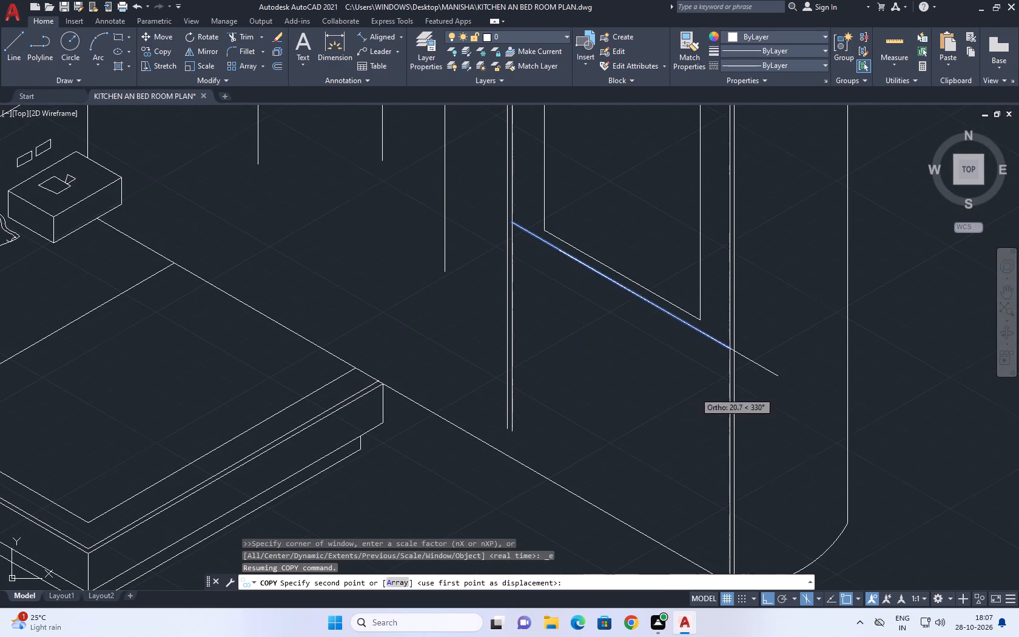
key("F5")
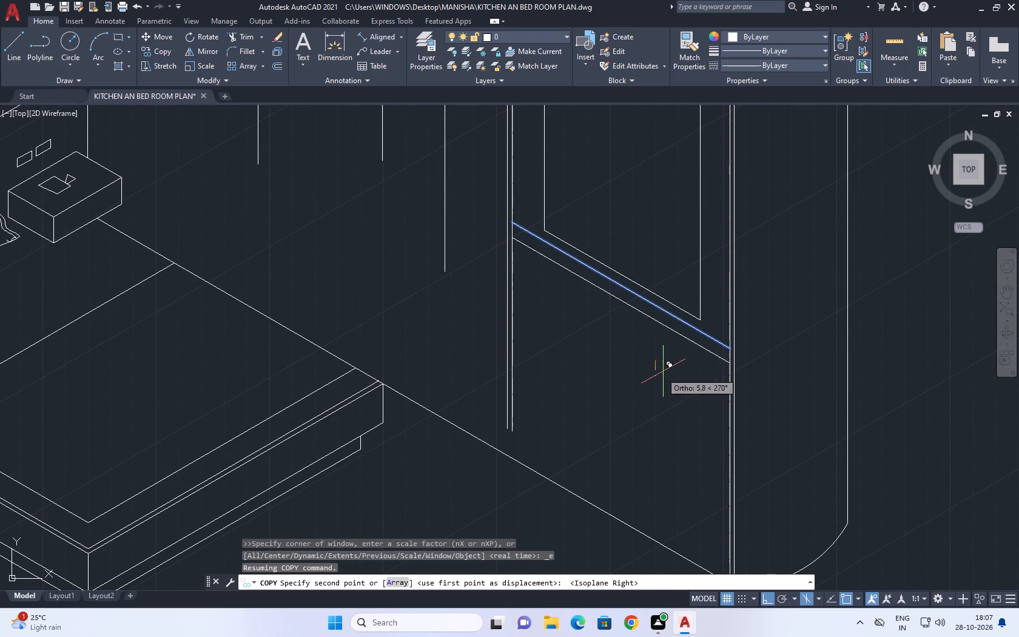
left_click(637, 393)
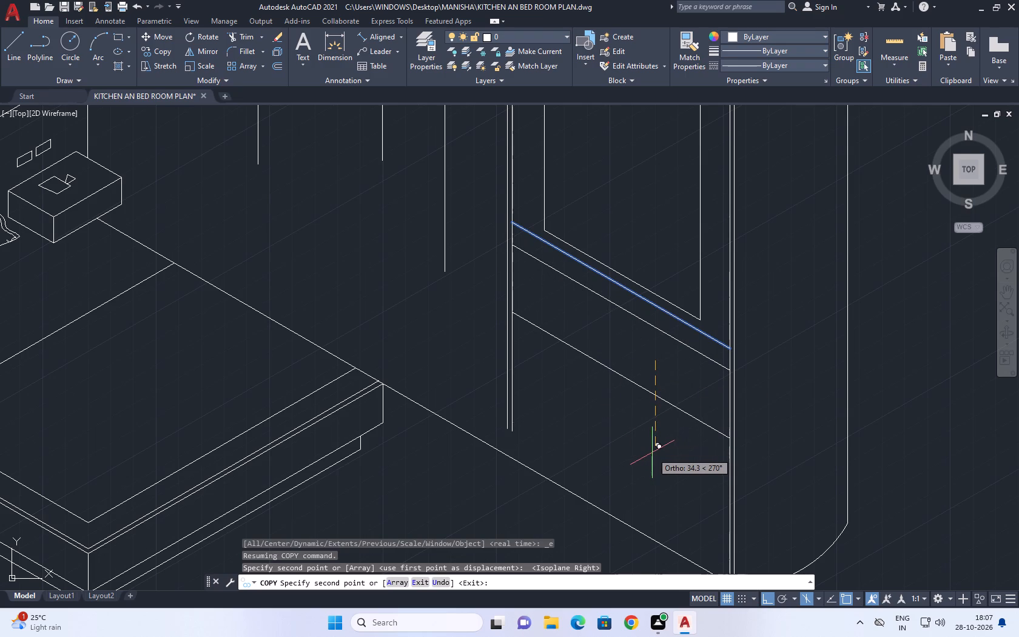
left_click(652, 431)
key("space")
Copy the upper of the two new sloping lines 2 units straight down.
middle_click_drag(646, 342, 645, 366)
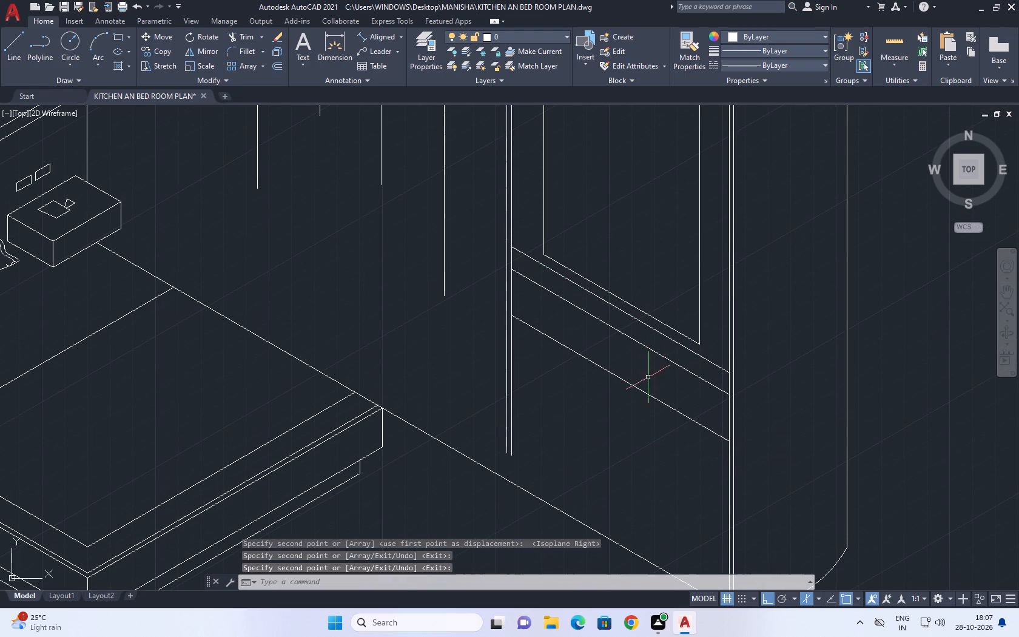
middle_click_drag(639, 348, 622, 383)
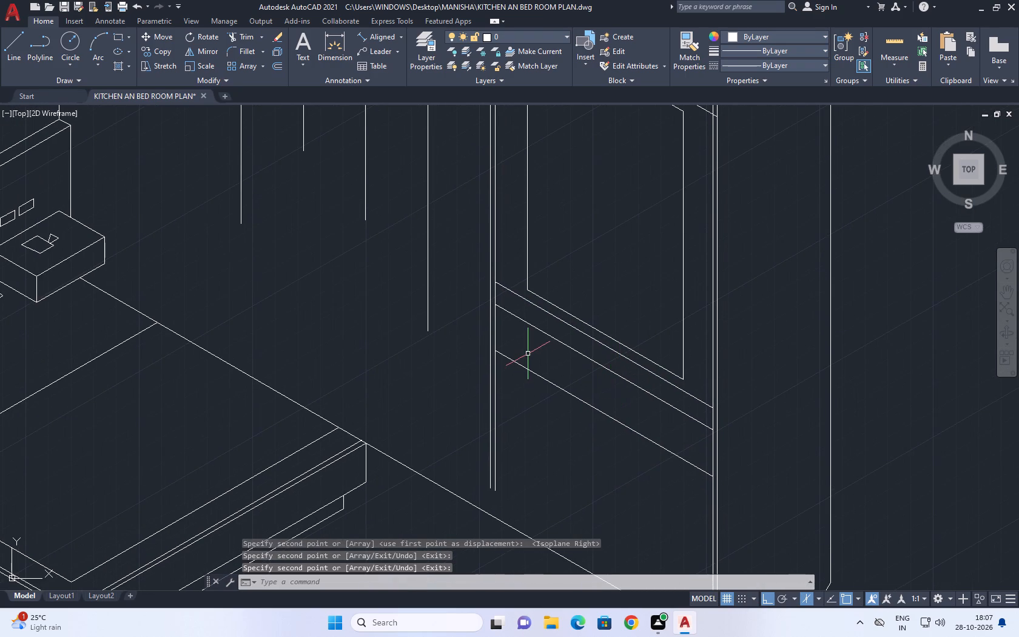
left_click(608, 370)
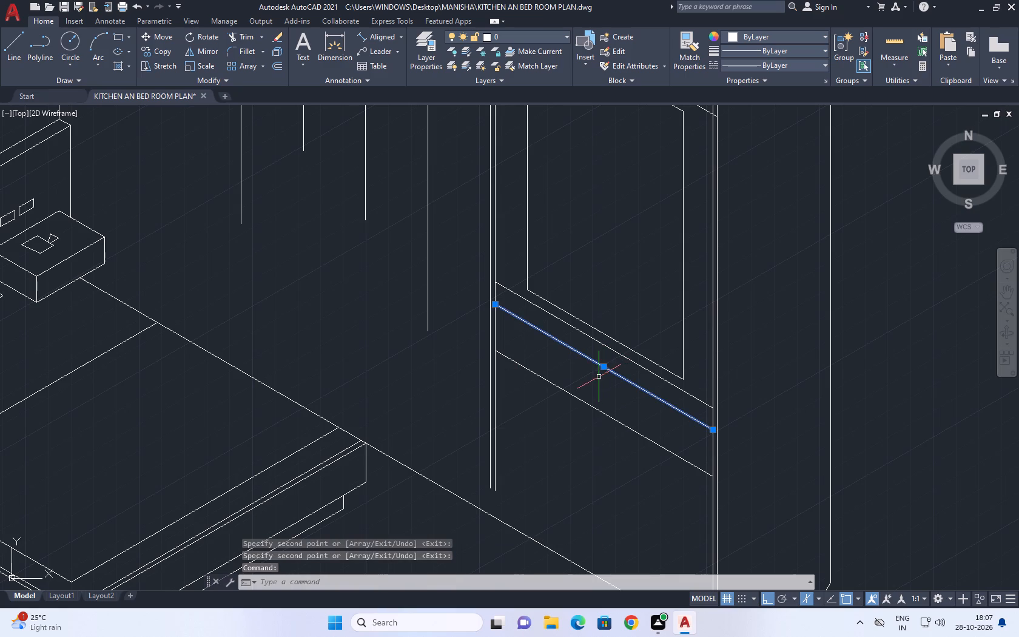
key("c")
key("o")
key("space")
left_click(610, 373)
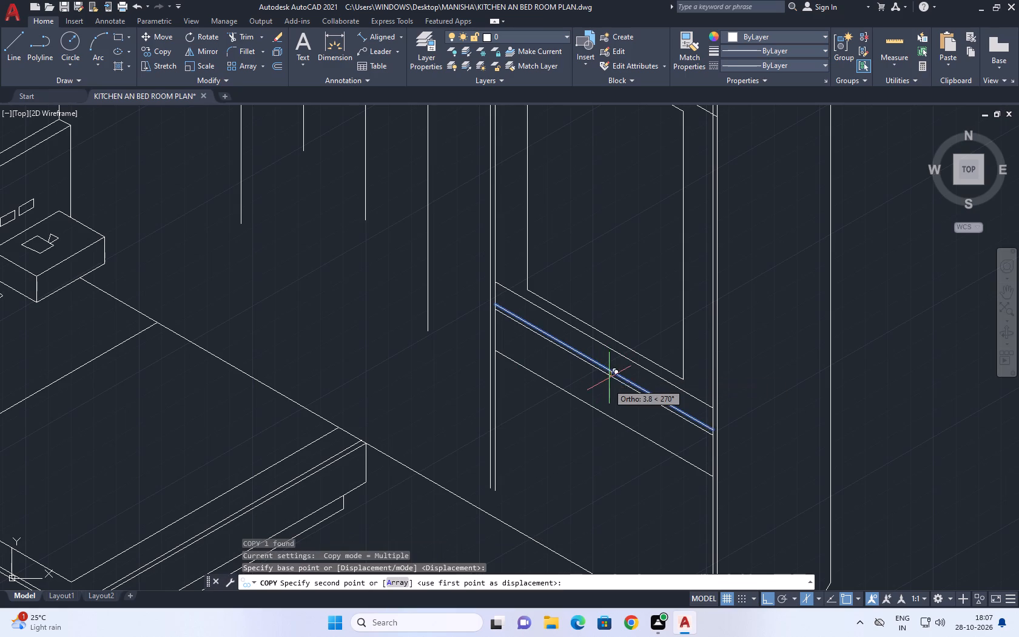
key("2")
key("Return")
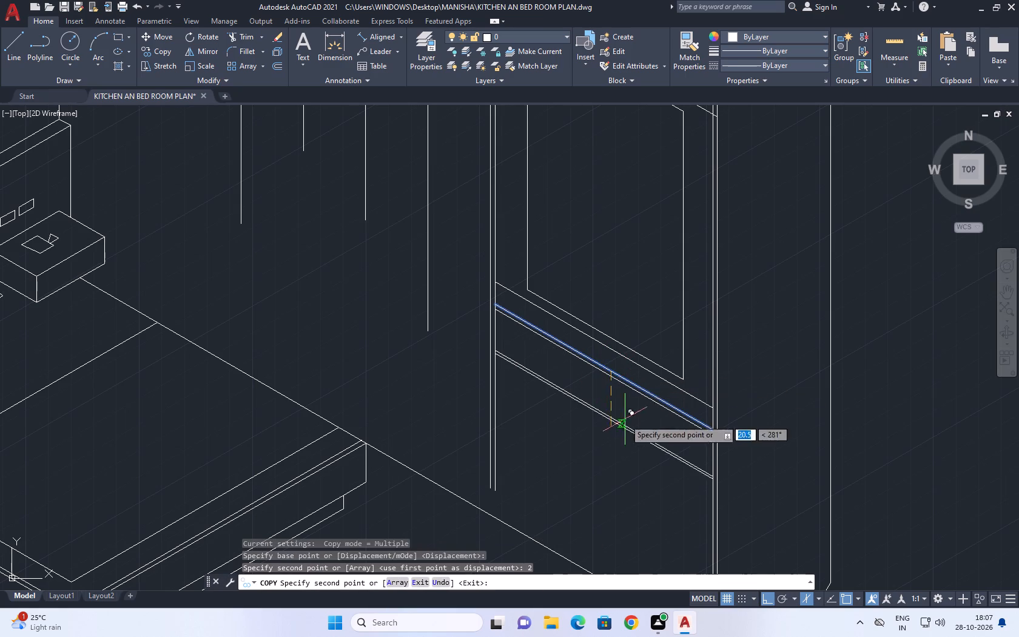
right_click_drag(625, 419, 618, 393)
left_click(641, 415)
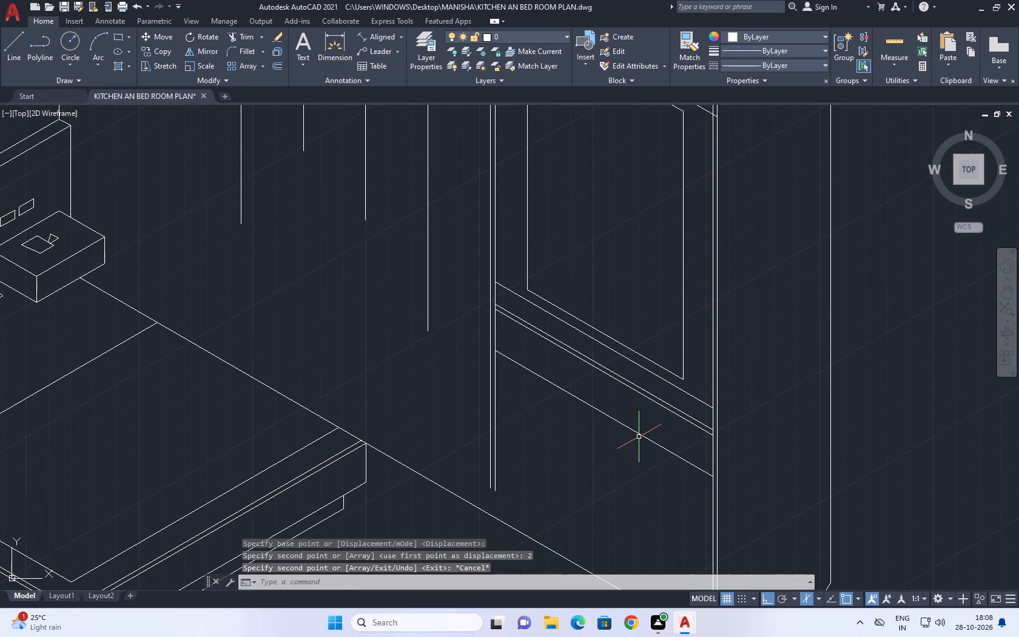
Copy the lowest sloping line 2 units straight up to form a second double-line divider.
left_click(638, 435)
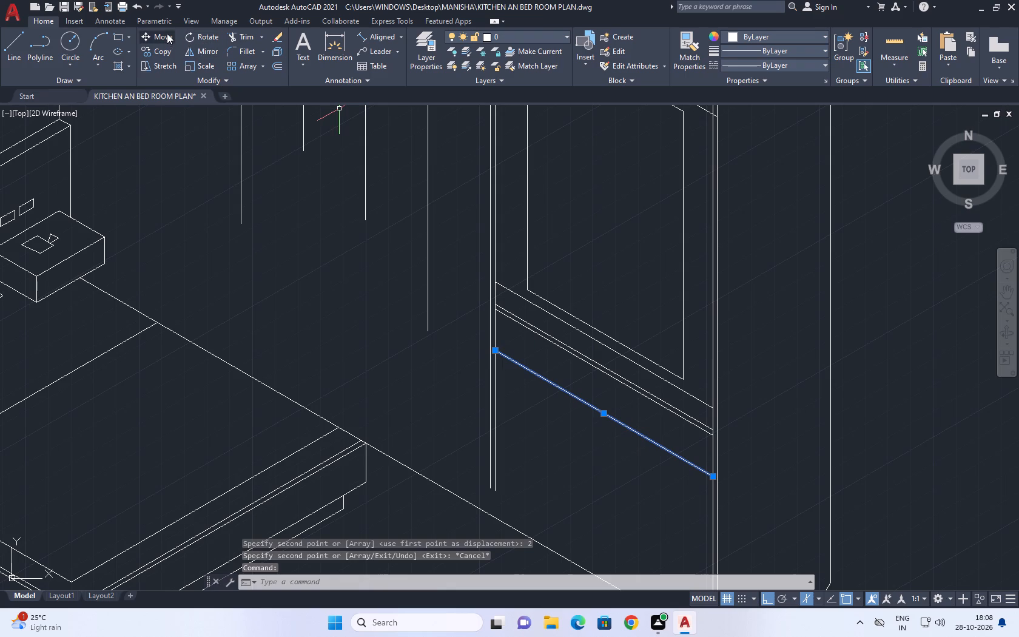
left_click(159, 52)
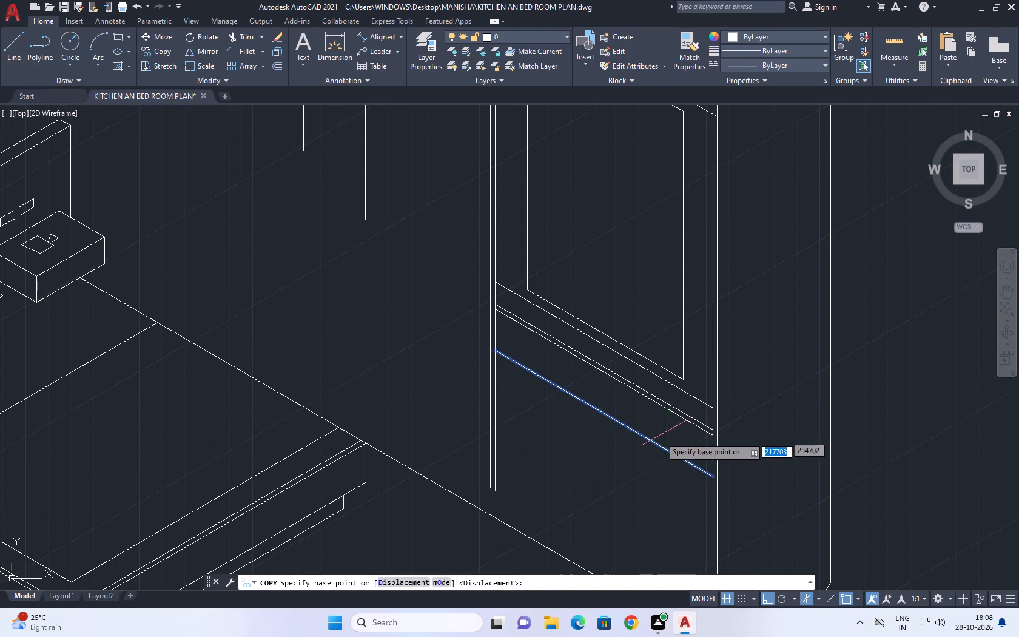
scroll(660, 436, "up", 2)
left_click(676, 447)
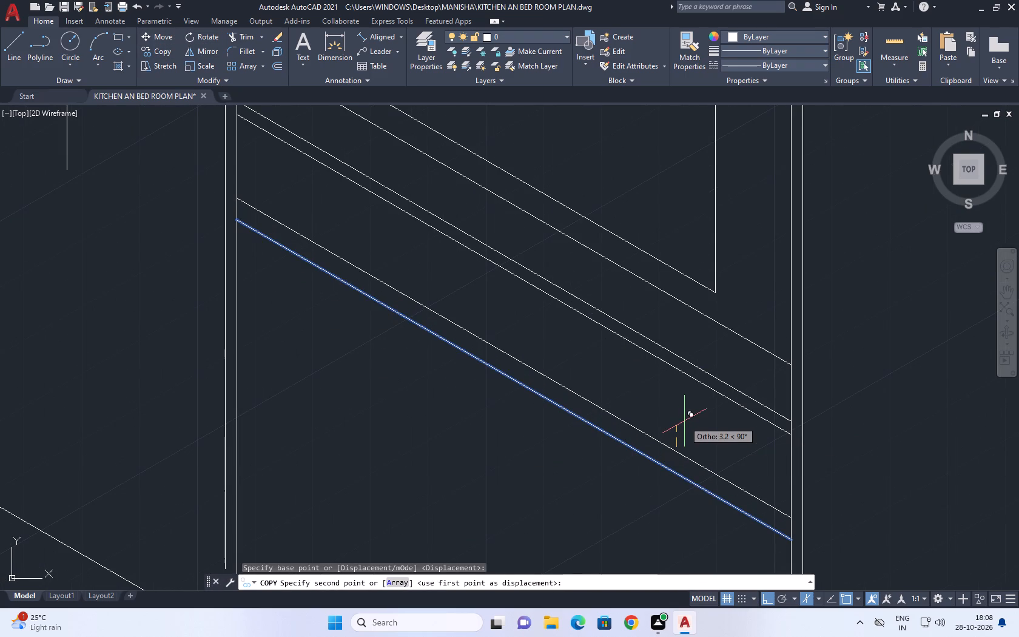
key("2")
key("Return")
scroll(684, 421, "up", 1)
right_click_drag(684, 420, 681, 410)
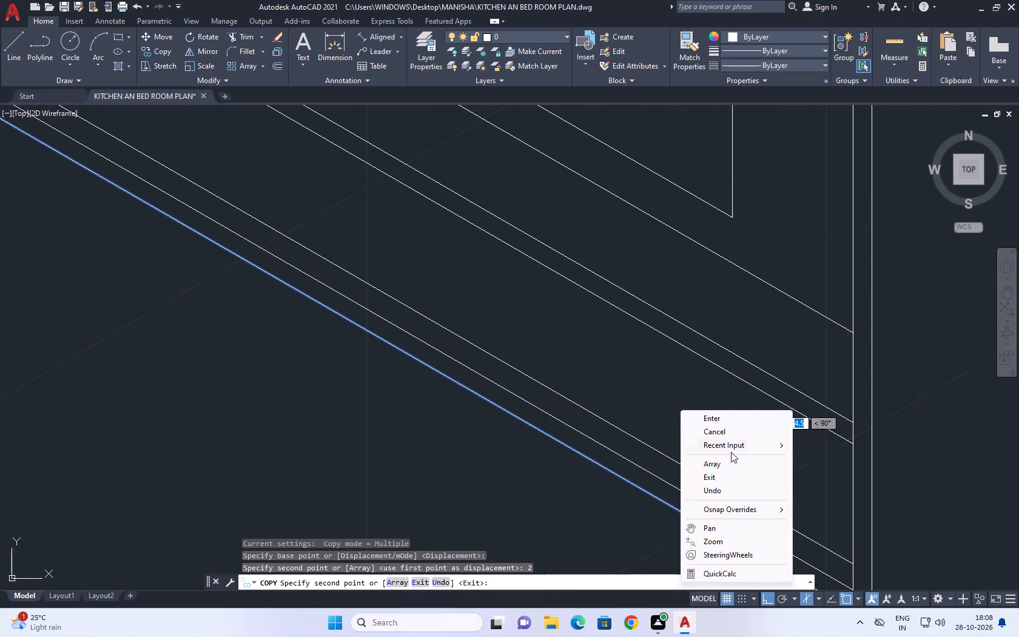
left_click(727, 428)
Draw a vertical divider between the two double sloping lines, midway across the front face.
scroll(736, 443, "down", 3)
middle_click_drag(756, 423, 701, 416)
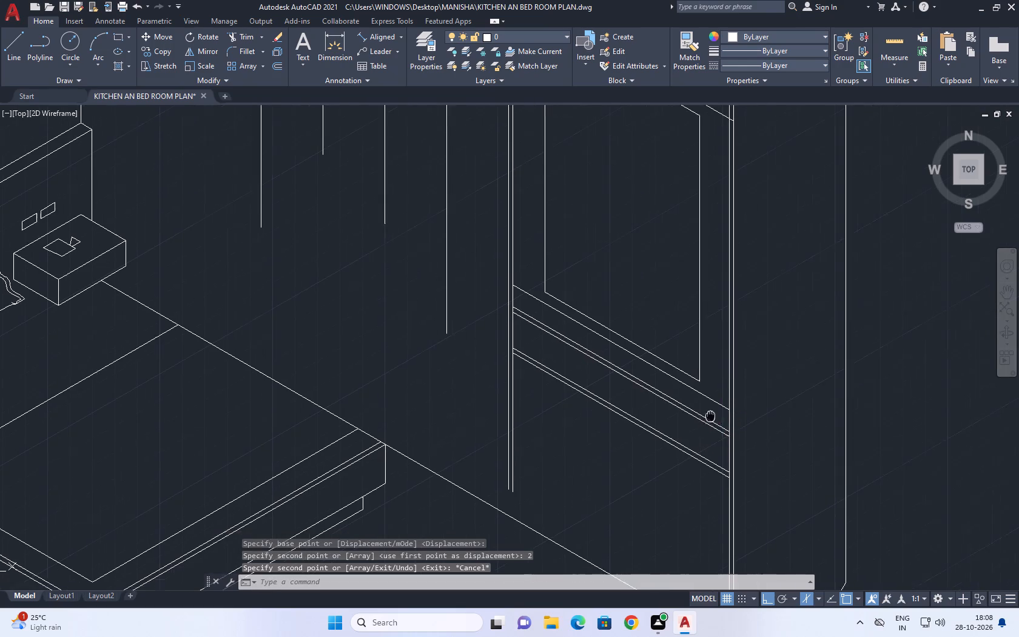
middle_click_drag(701, 416, 490, 437)
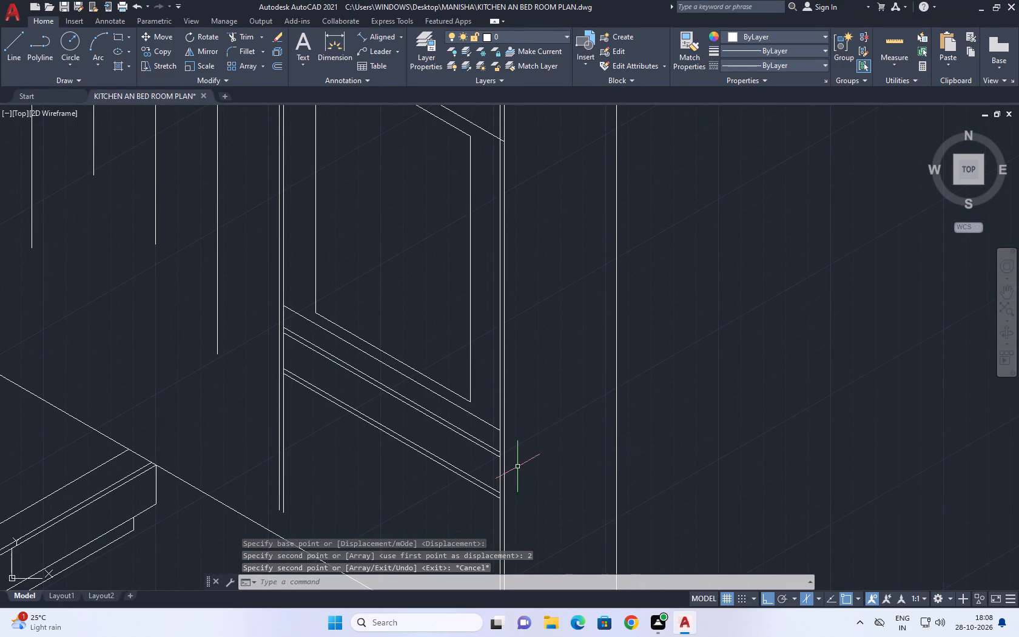
middle_click_drag(412, 446, 523, 450)
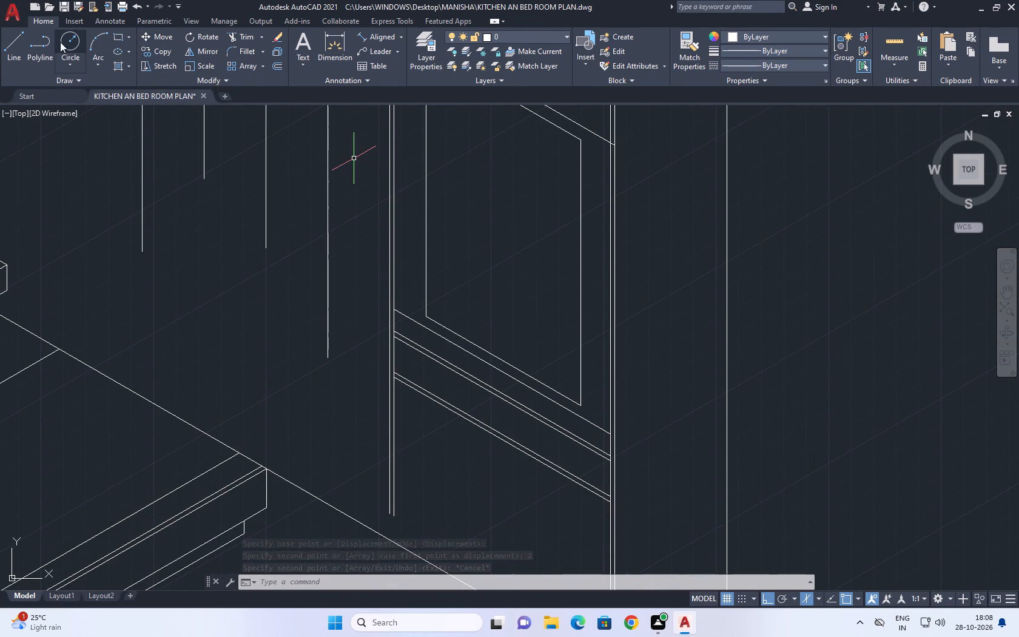
left_click(13, 37)
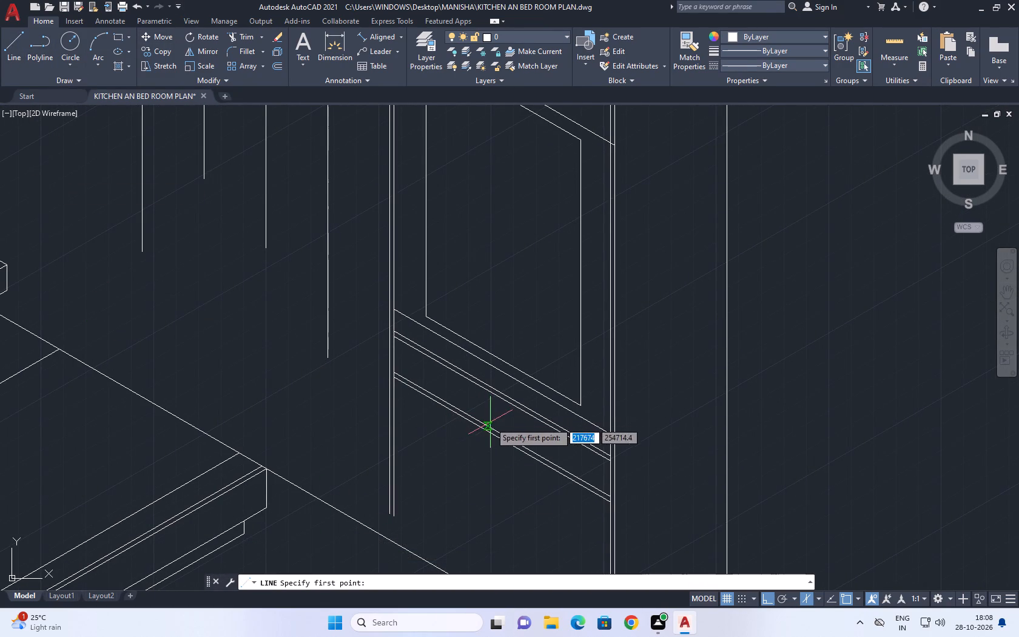
left_click(502, 432)
left_click(502, 399)
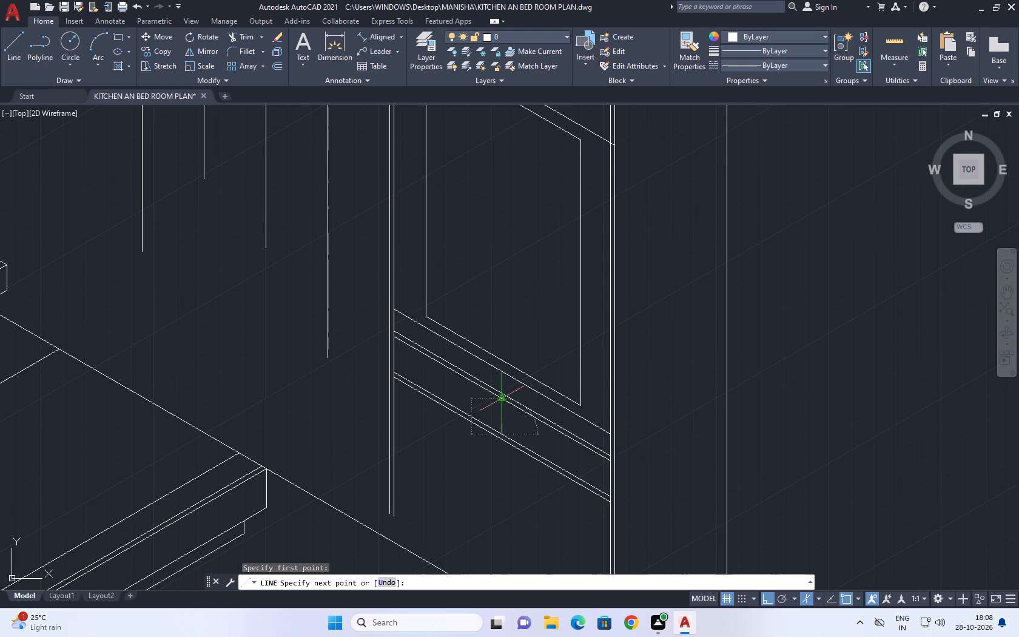
right_click(509, 393)
left_click(545, 411)
Draw a line parallel to the floor edge, from the inner vertical line near the outer corner, stopping partway across the lower front face.
scroll(519, 414, "down", 2)
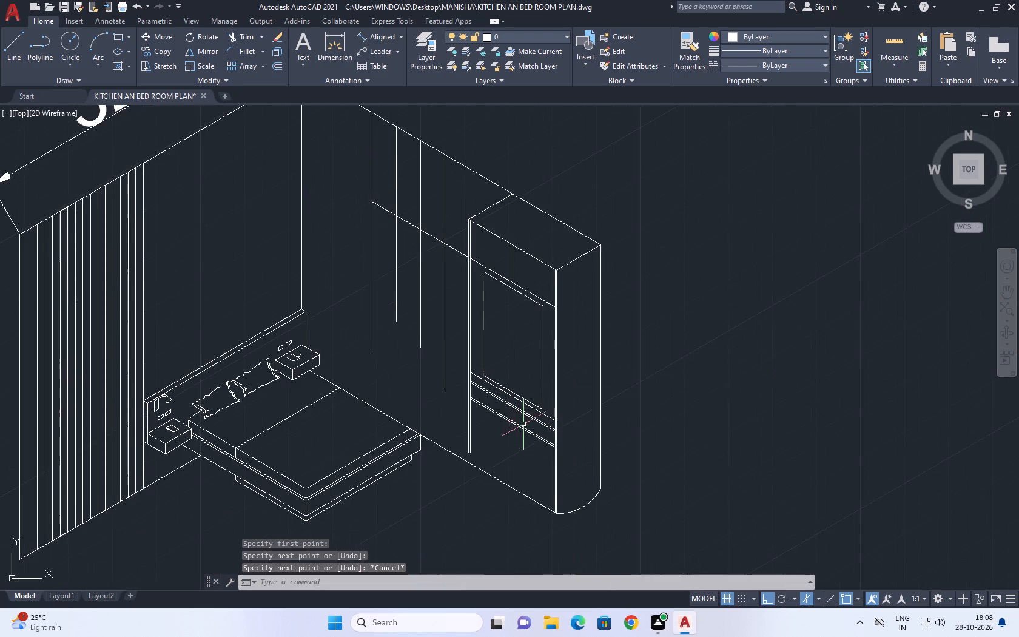
middle_click_drag(525, 427, 560, 404)
middle_click_drag(457, 423, 507, 408)
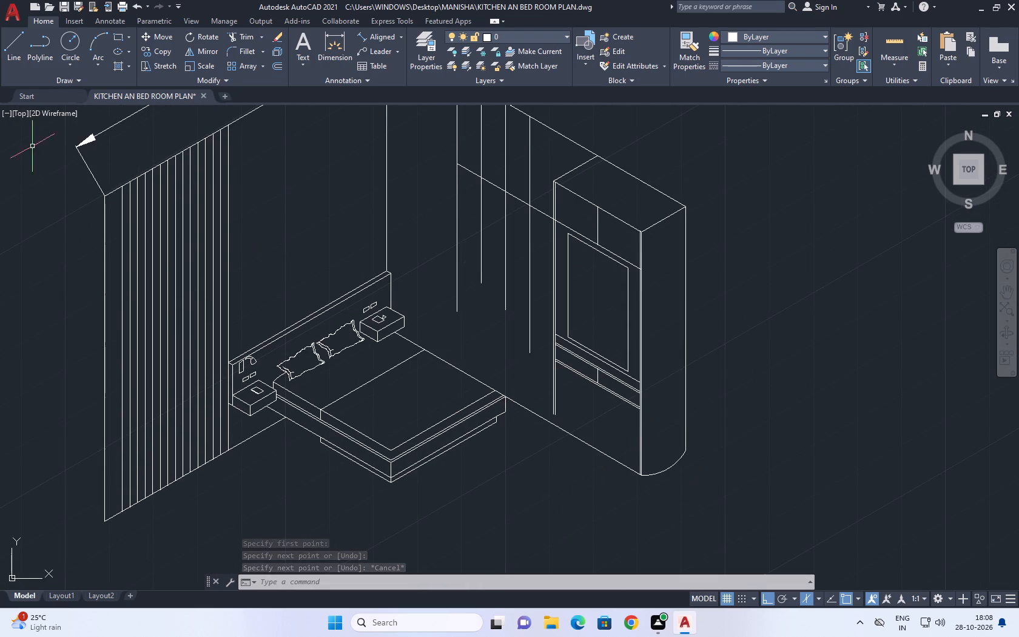
left_click(16, 36)
scroll(614, 445, "up", 2)
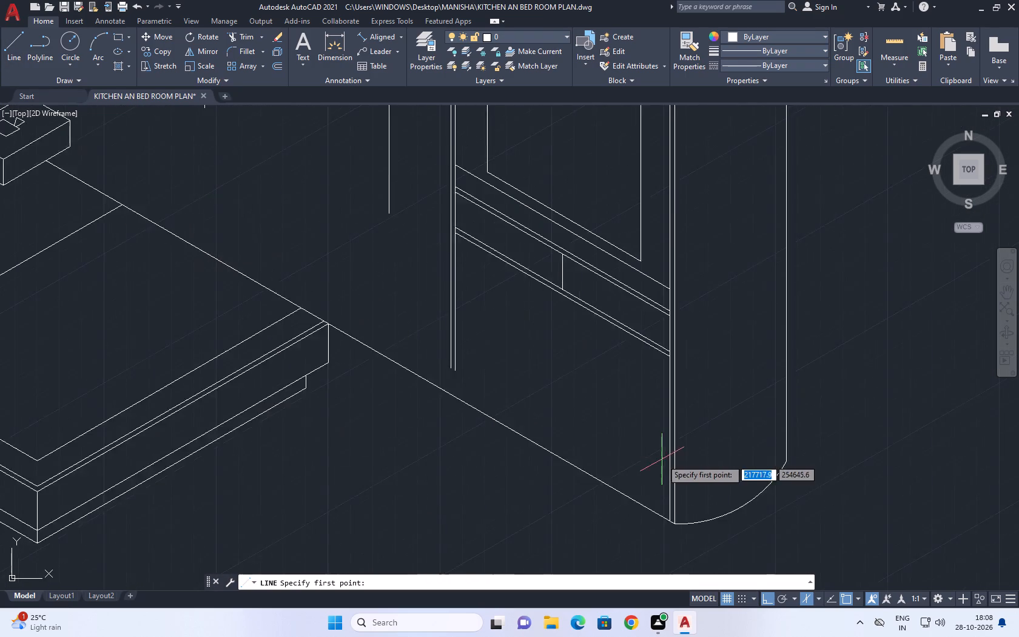
scroll(662, 459, "up", 1)
left_click(674, 464)
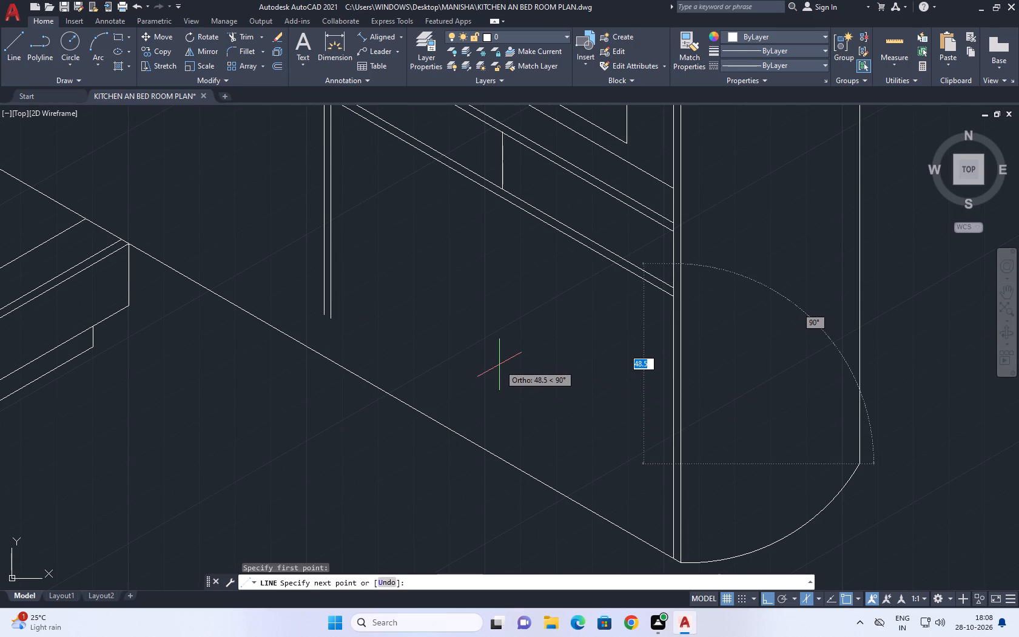
key("F5")
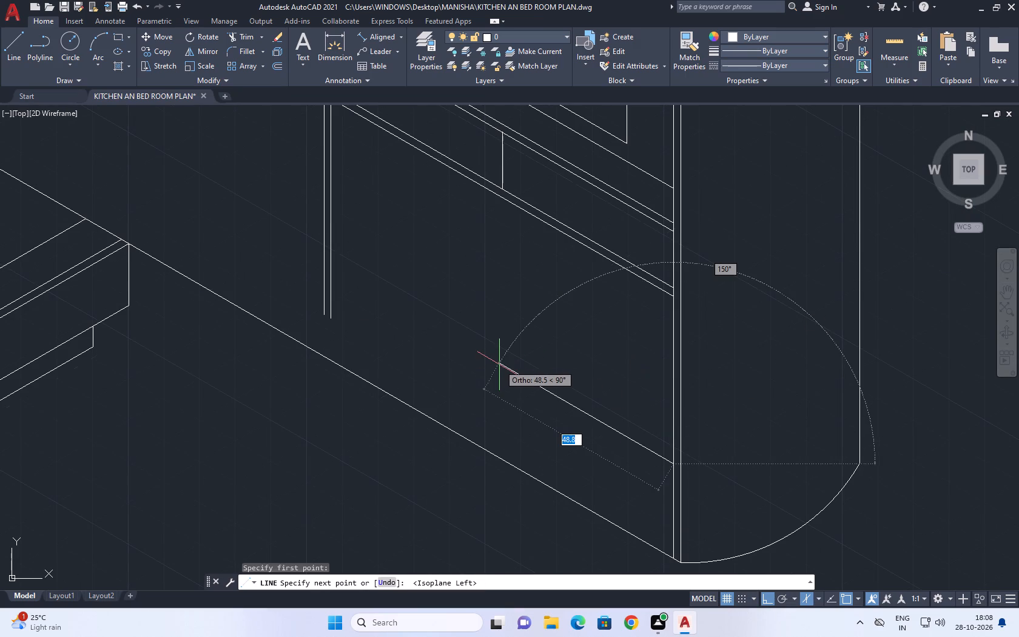
middle_click_drag(462, 349, 571, 388)
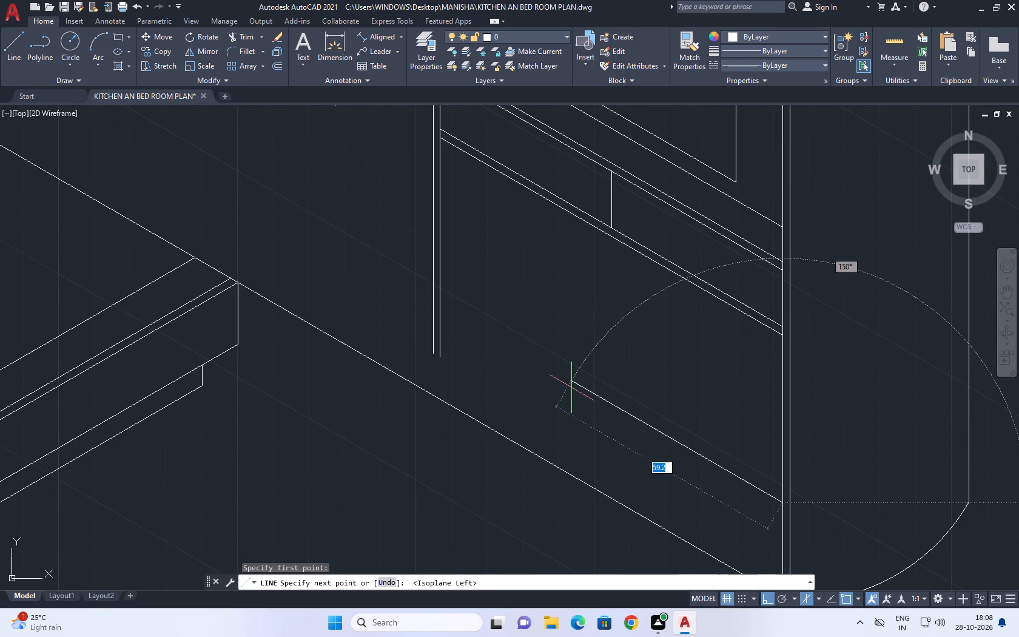
left_click(633, 411)
right_click(661, 410)
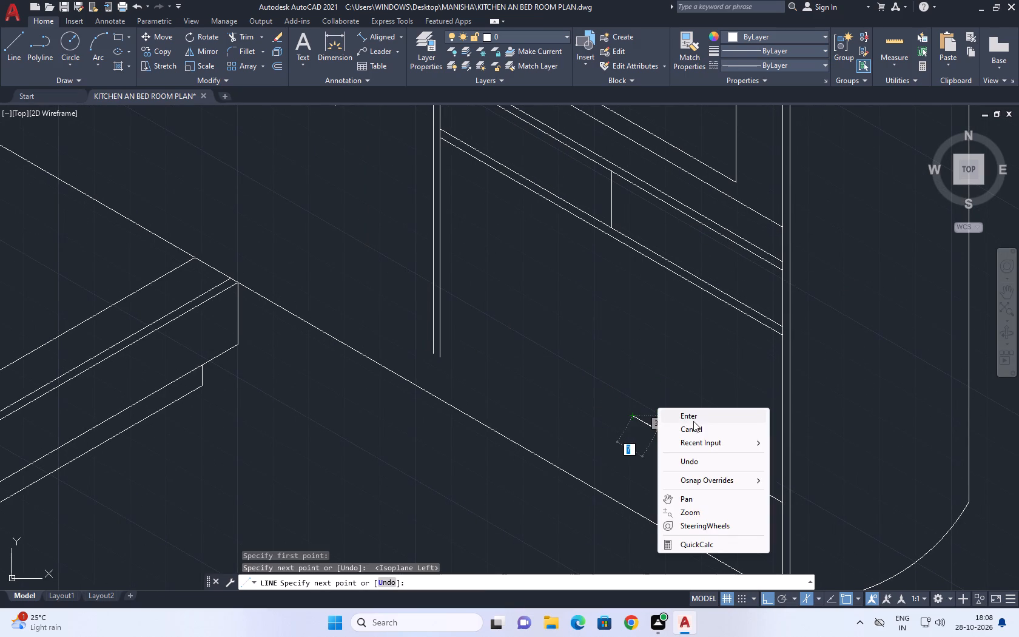
left_click(698, 422)
Copy the new short sloping line 2 units straight up.
left_click_drag(688, 442, 679, 442)
left_click(598, 439)
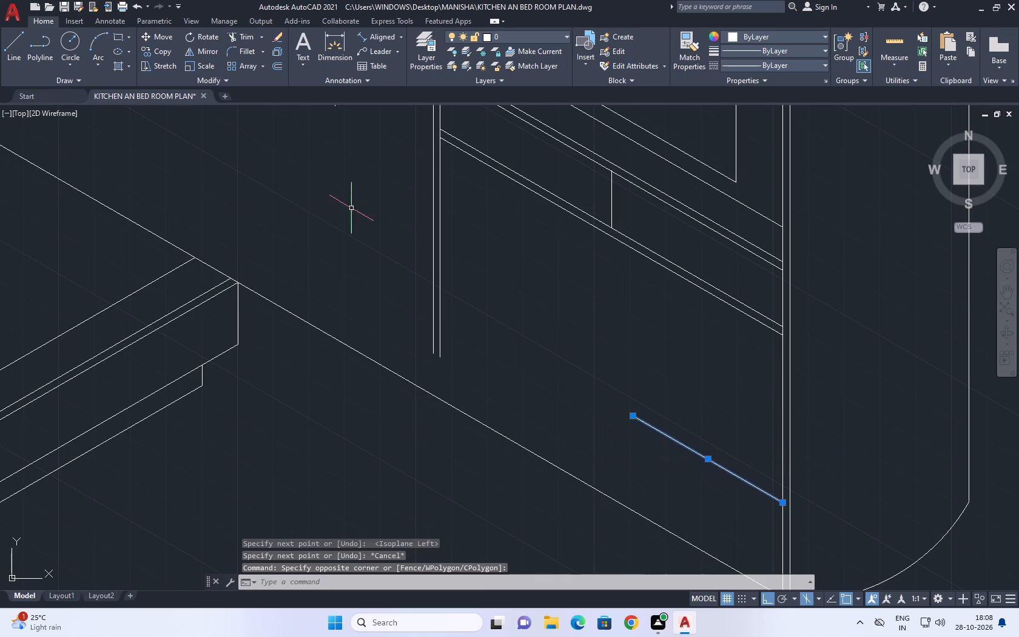
left_click(156, 47)
left_click_drag(670, 497, 672, 491)
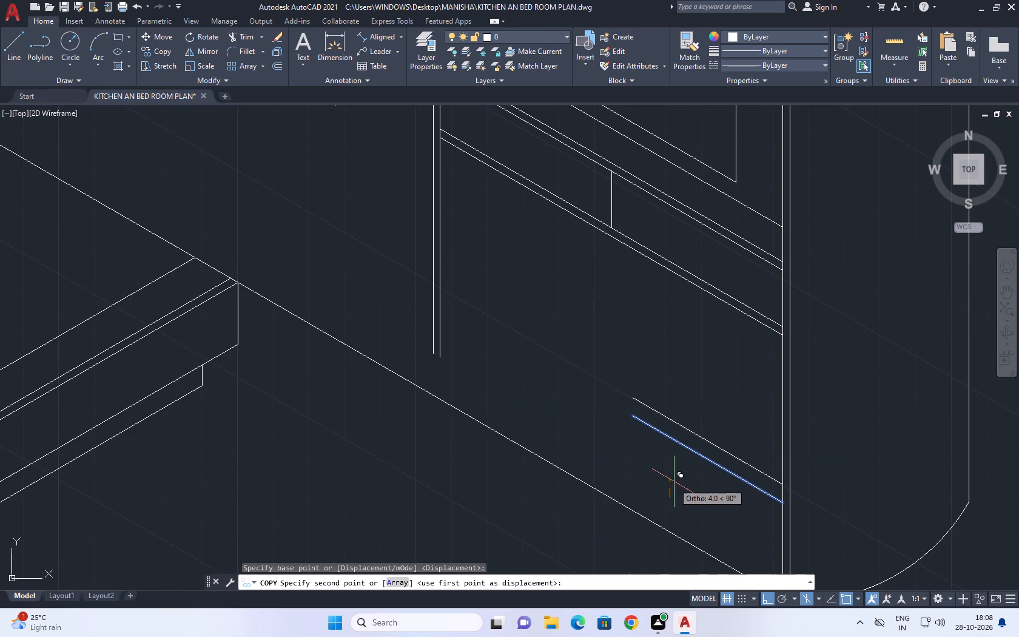
key("2")
key("Return")
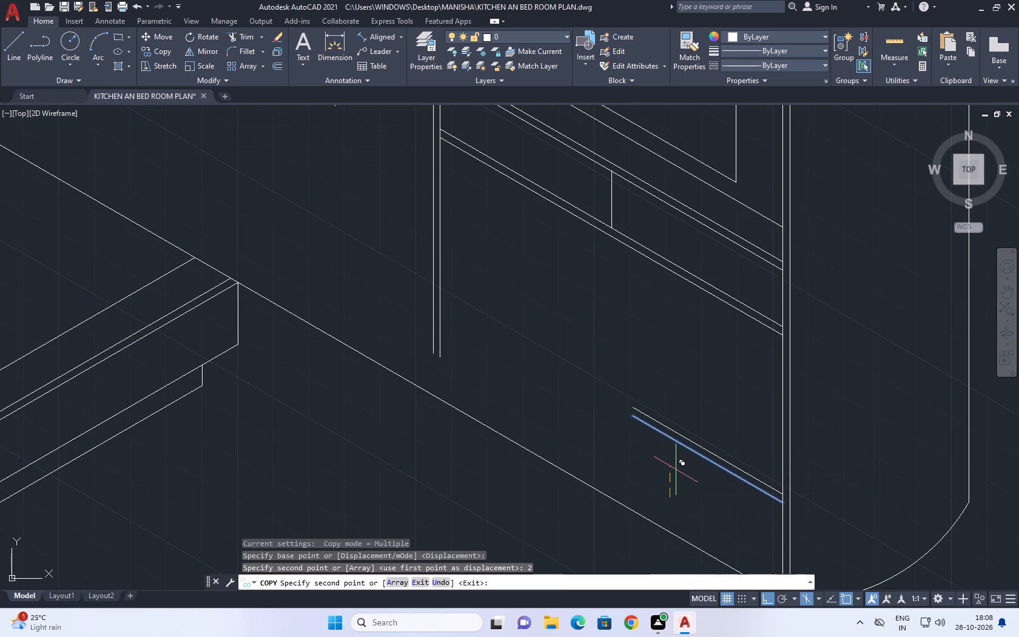
Draw a shallow three-point arc near the floor edge, between the tall feature's inner vertical pair and the short double sloping lines.
right_click(662, 433)
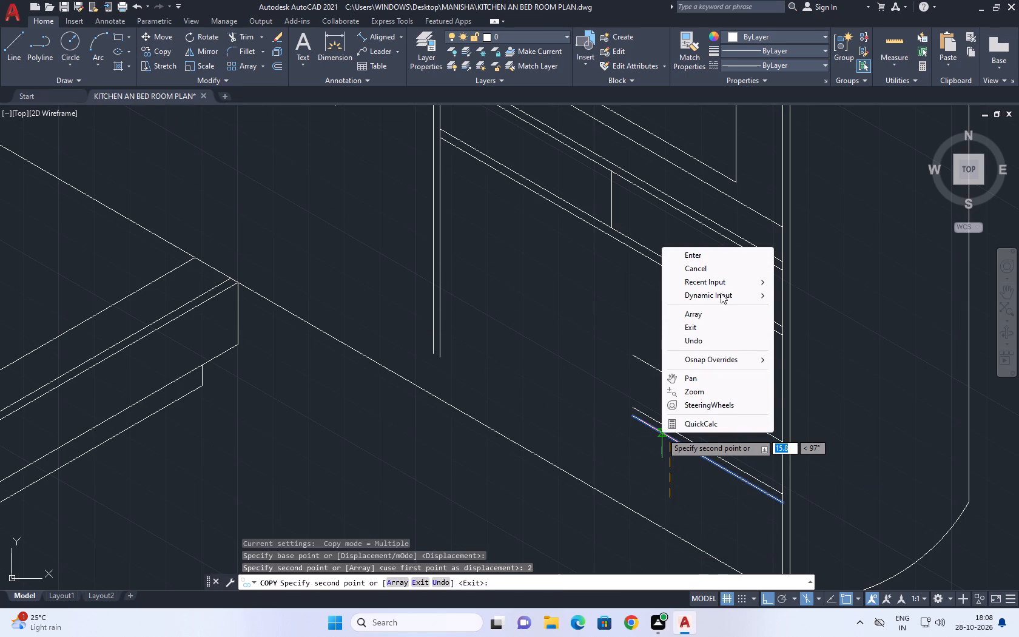
left_click(730, 269)
middle_click_drag(495, 371, 536, 421)
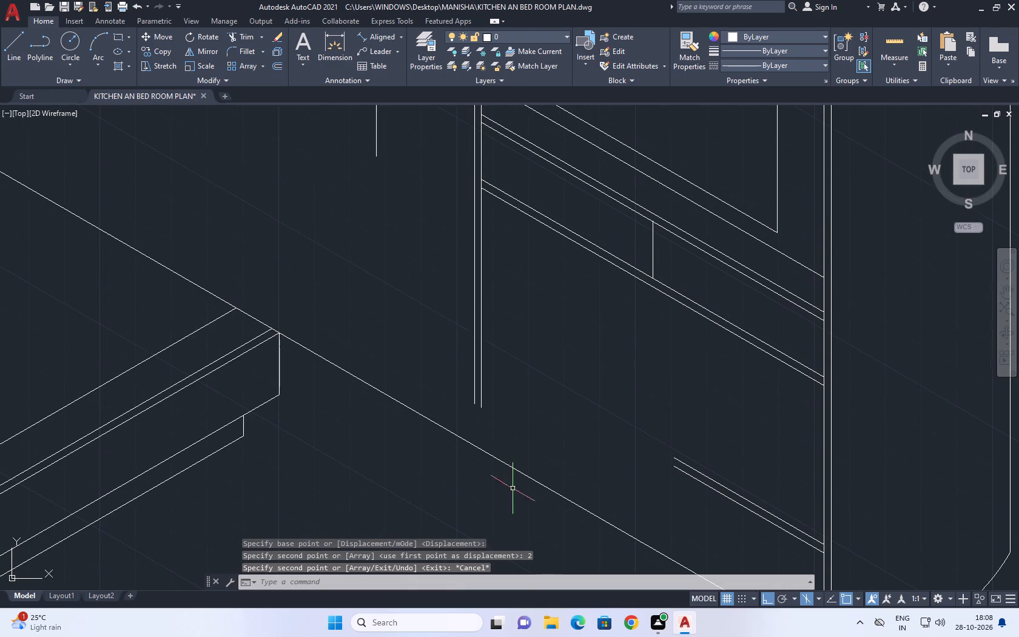
type("A")
key("space")
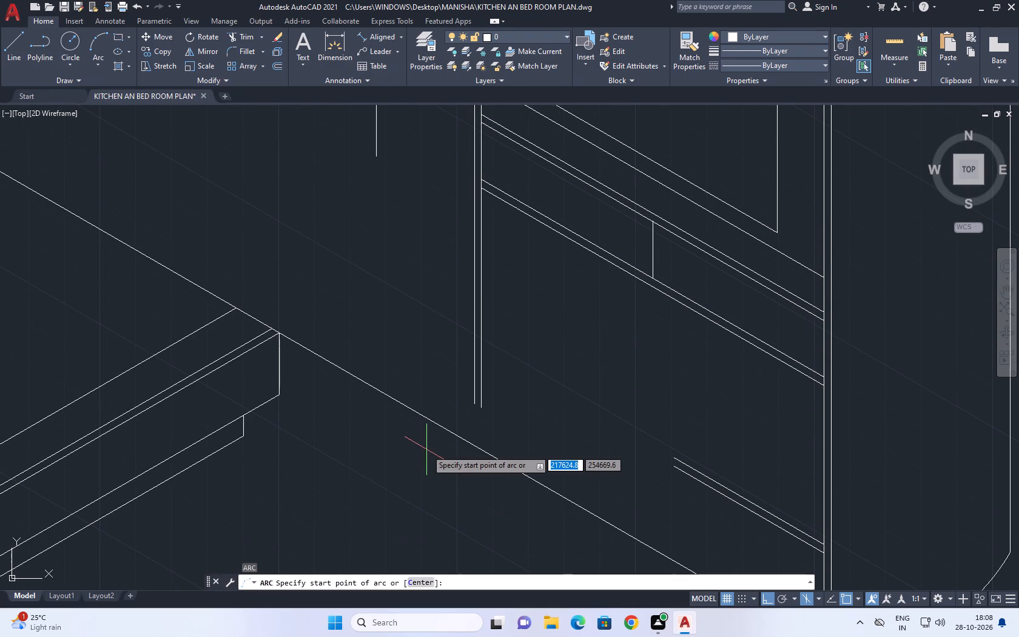
middle_click_drag(590, 495, 569, 426)
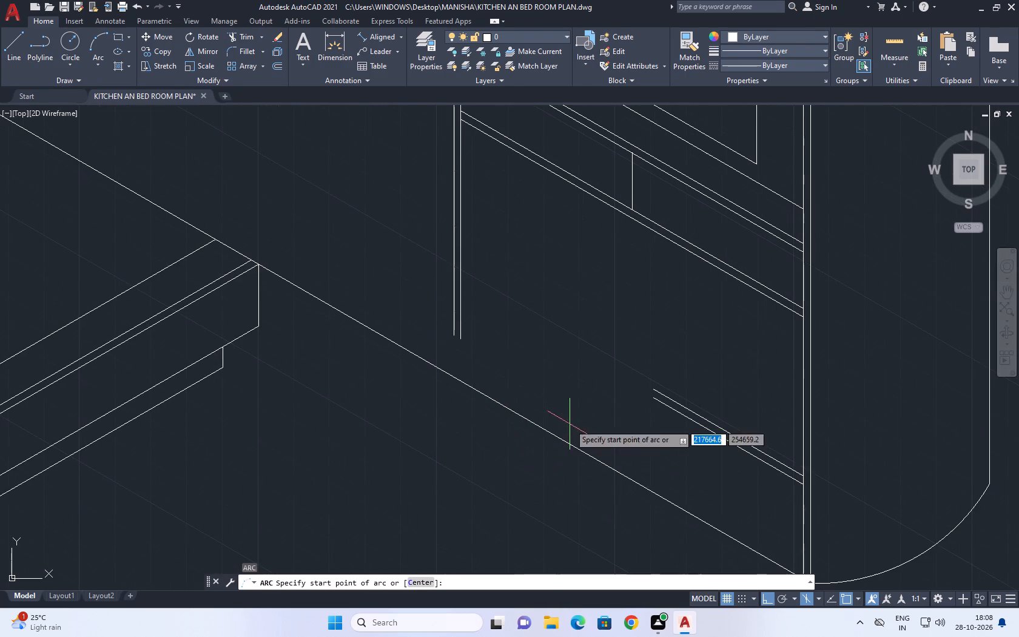
left_click(497, 388)
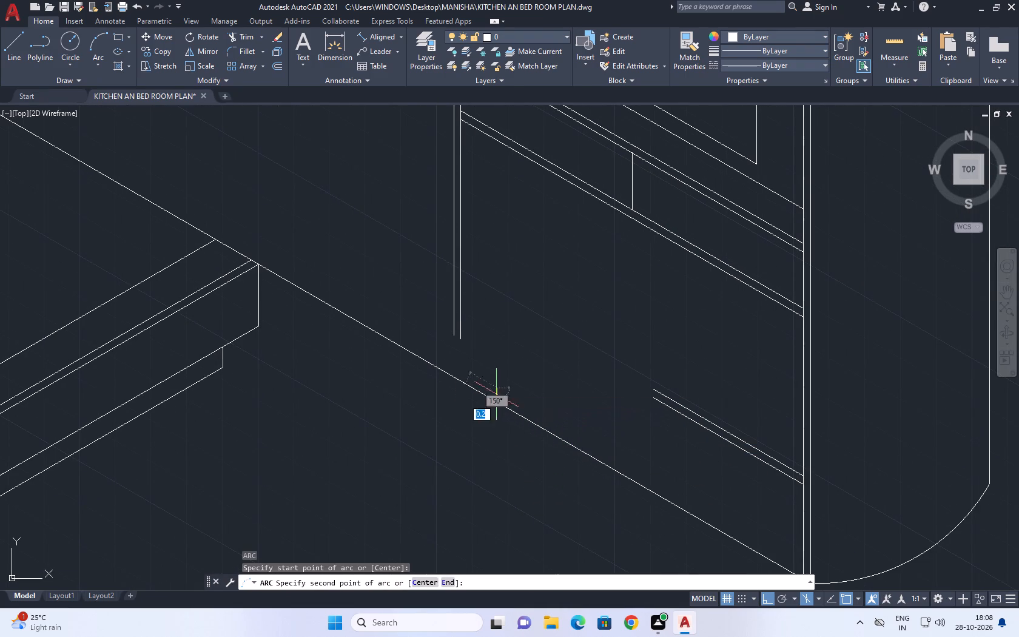
key("F8")
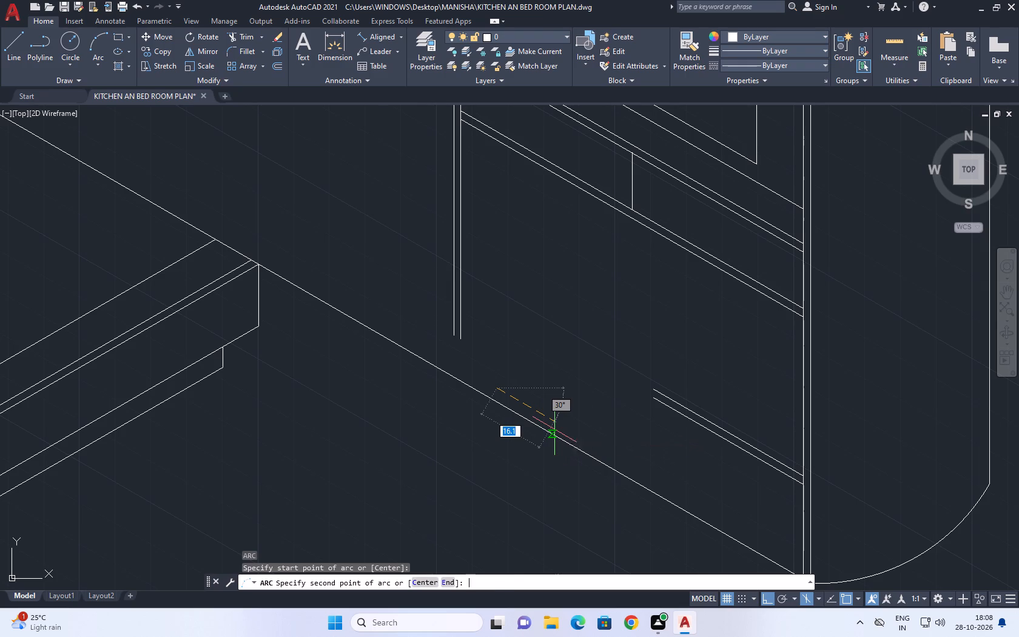
left_click(561, 416)
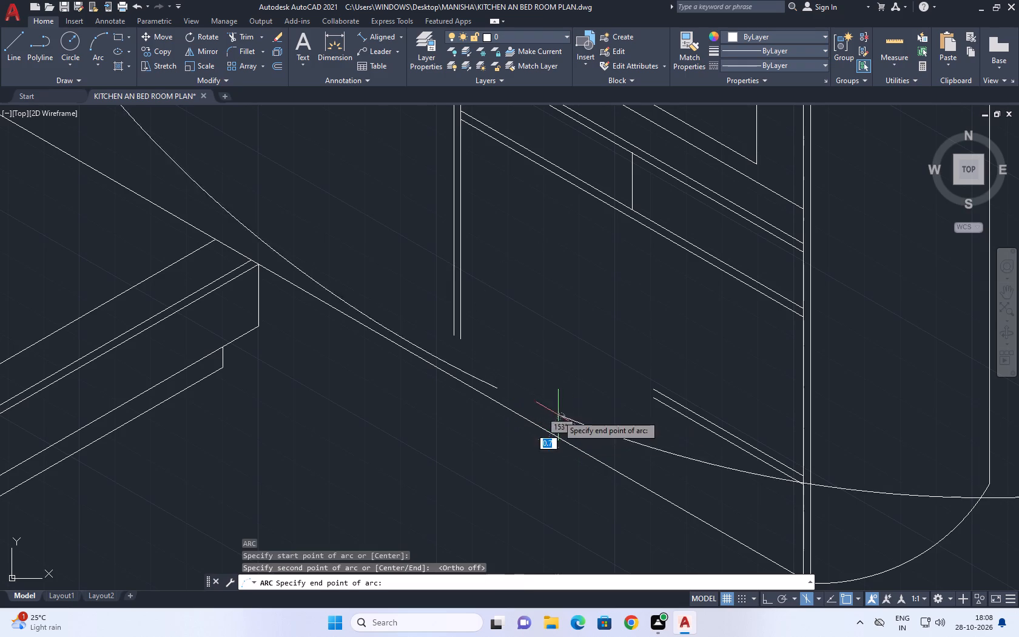
left_click(633, 406)
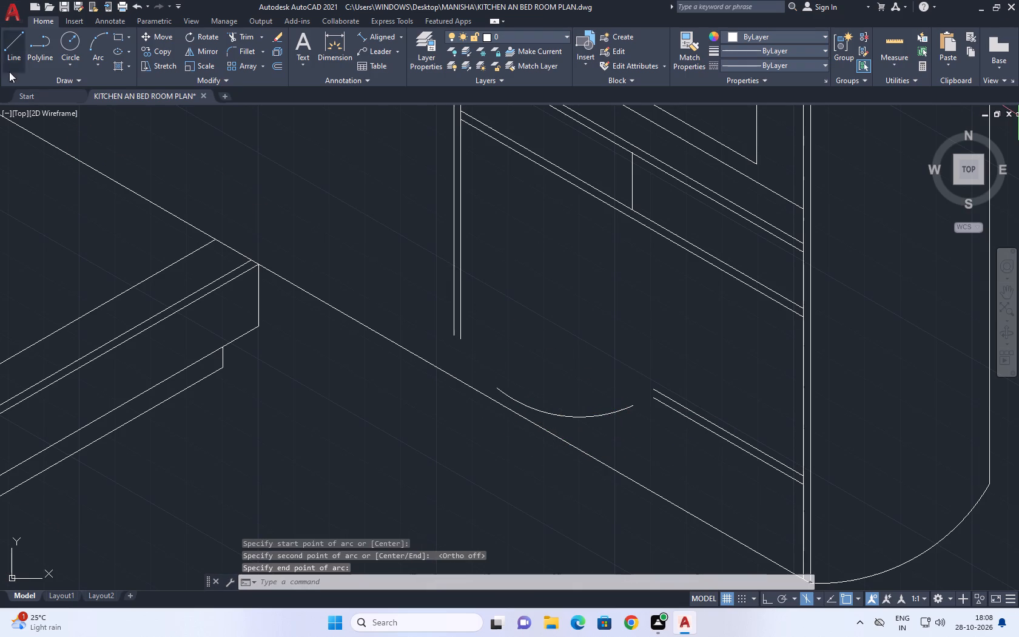
Draw a vertical line straight up from the arc's end nearest the tall feature's inner vertical pair.
left_click(11, 45)
left_click(499, 388)
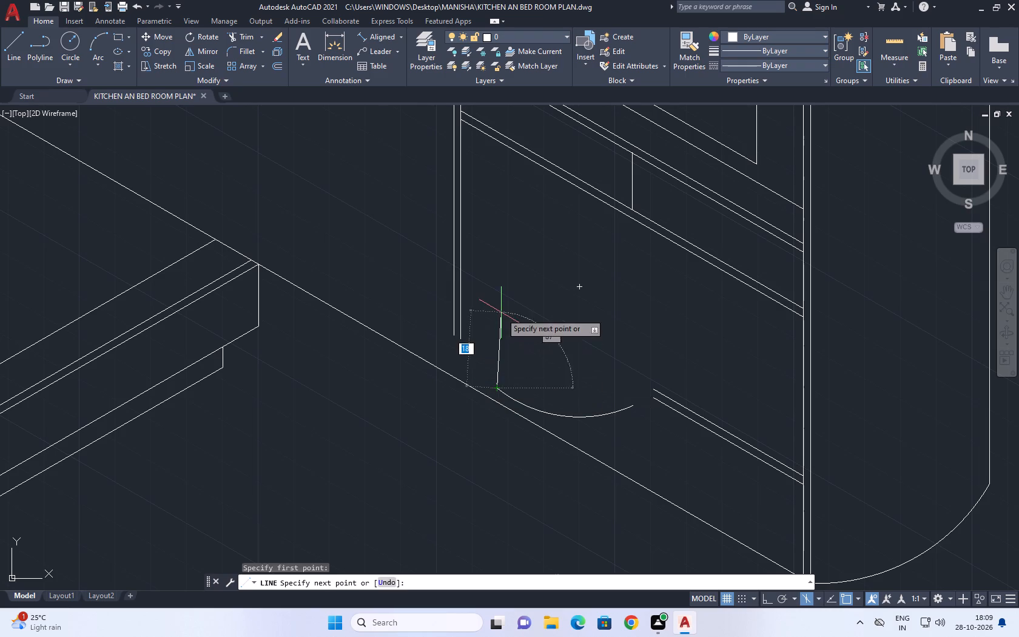
key("F8")
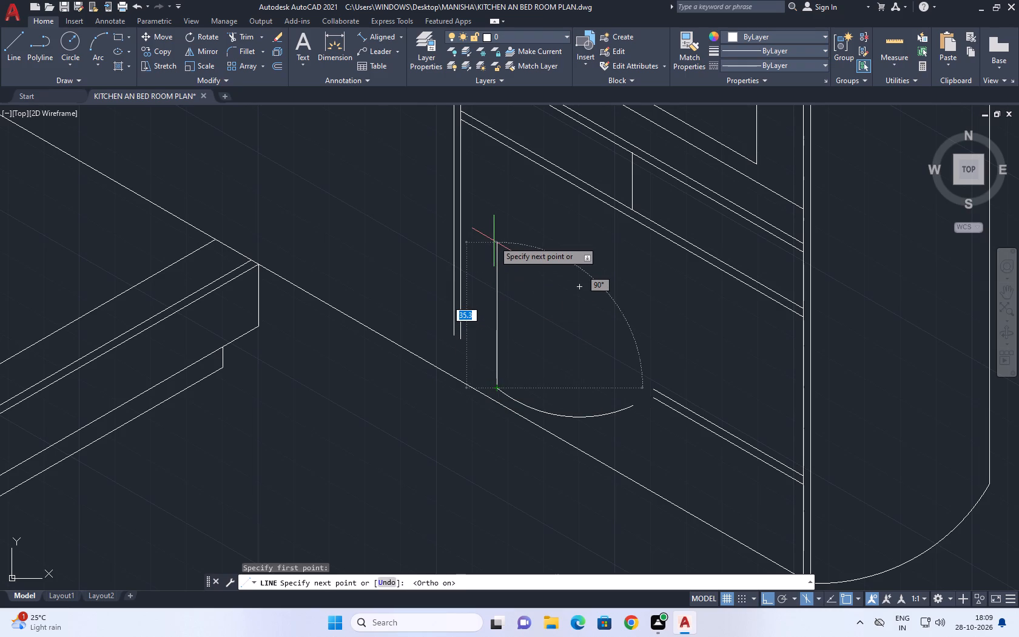
left_click(500, 297)
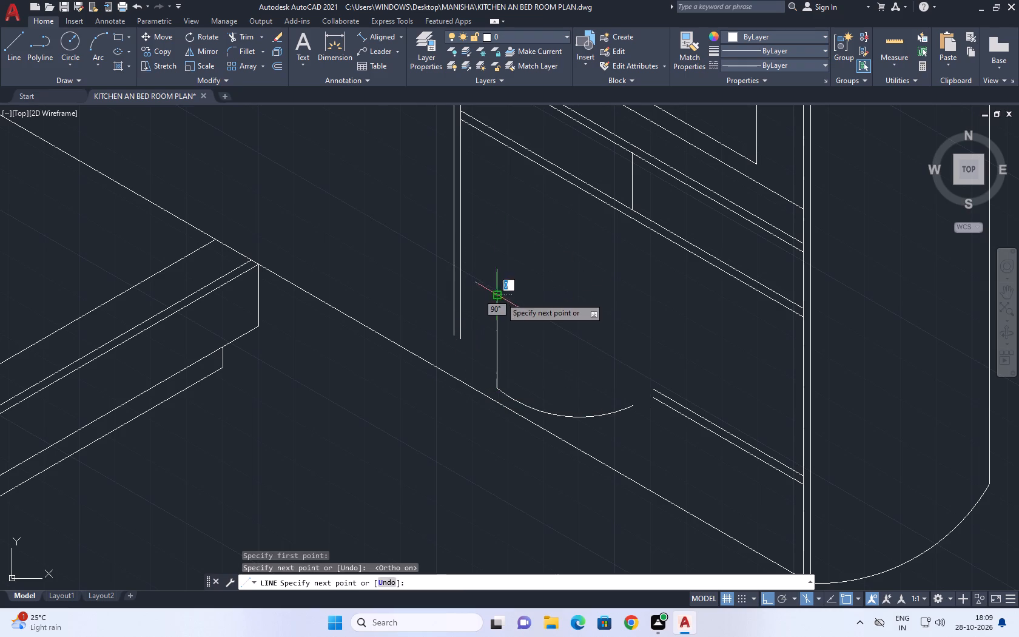
right_click(503, 282)
left_click(533, 305)
Copy the new vertical line across onto the arc near its opposite end.
left_click(497, 318)
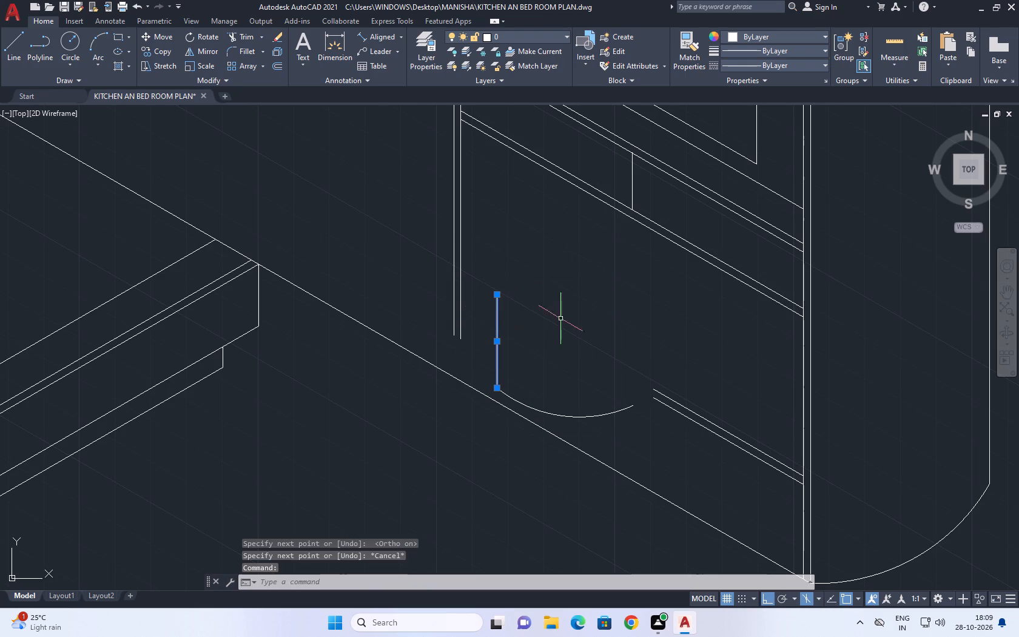
left_click(165, 50)
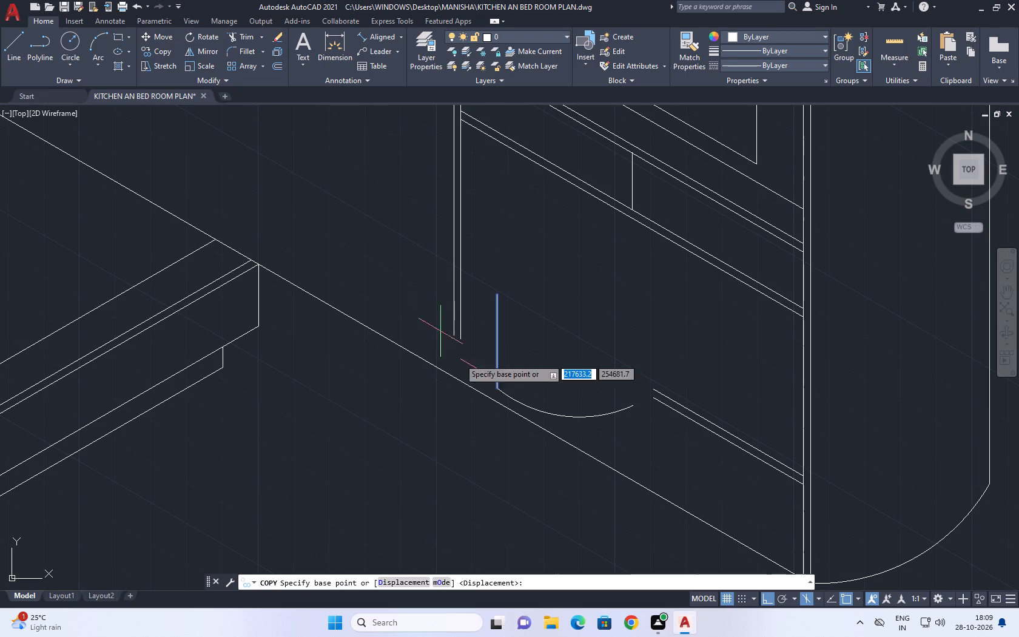
left_click(498, 389)
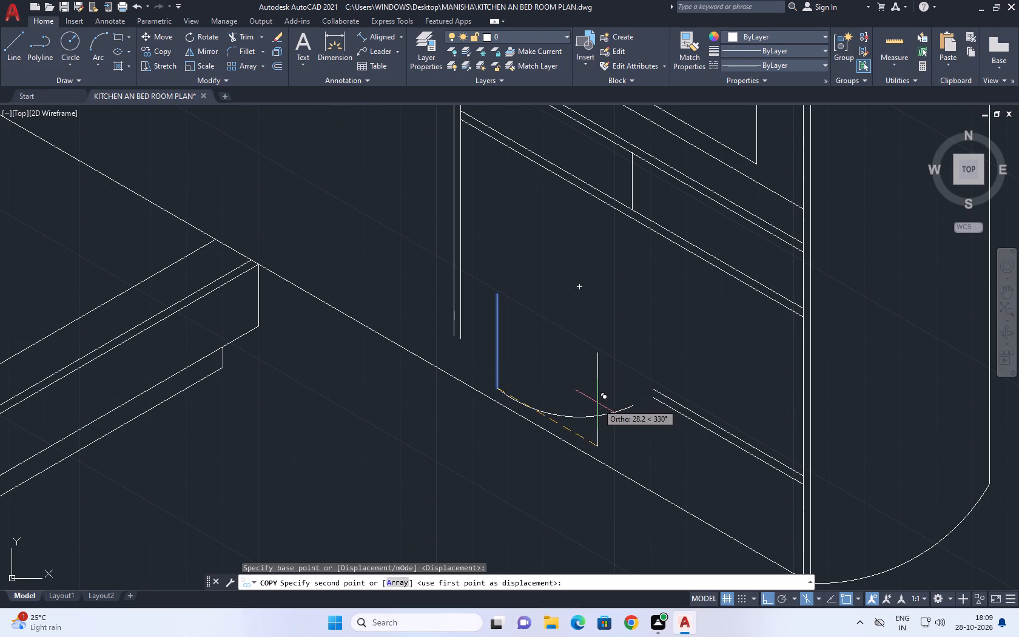
left_click(602, 413)
right_click(622, 372)
left_click(660, 391)
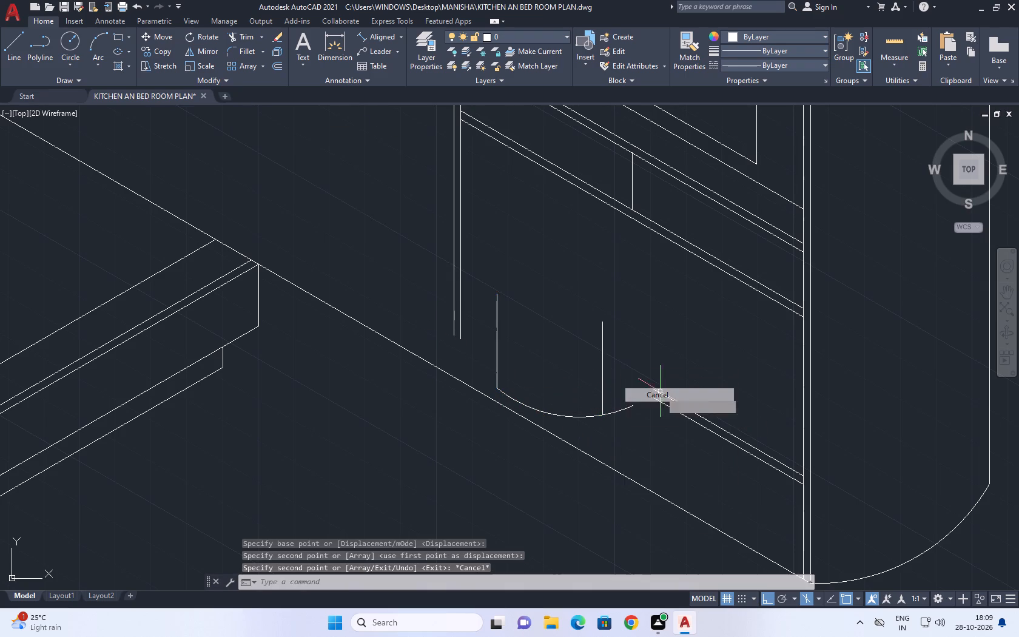
Shorten the arc by stretching its overhanging end back to the foot of the copied vertical line.
scroll(577, 430, "up", 2)
left_click_drag(733, 395, 728, 389)
left_click(700, 351)
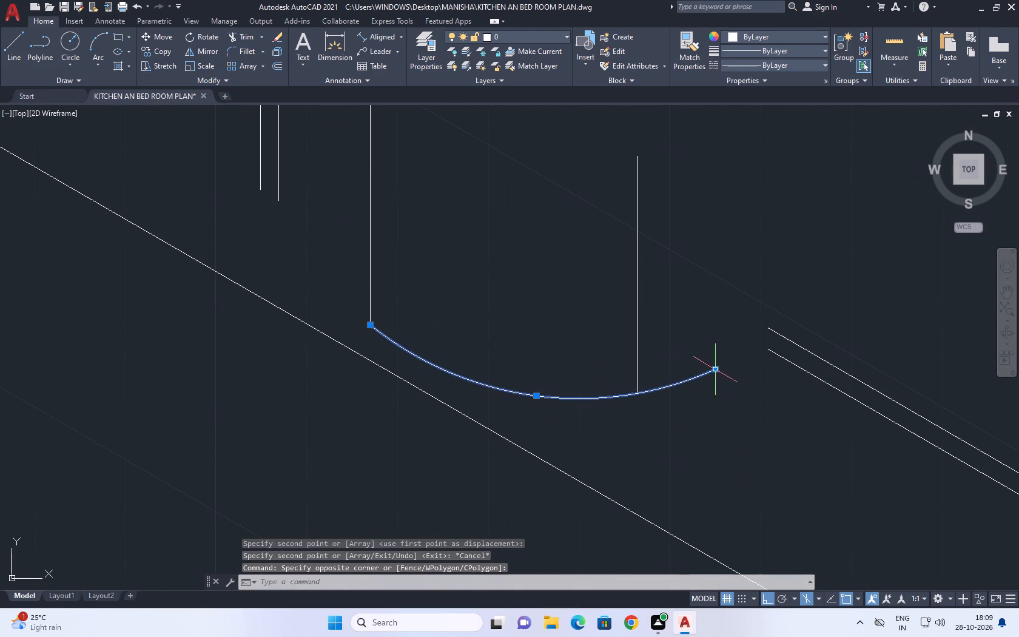
left_click(717, 369)
left_click(633, 393)
scroll(665, 383, "down", 2)
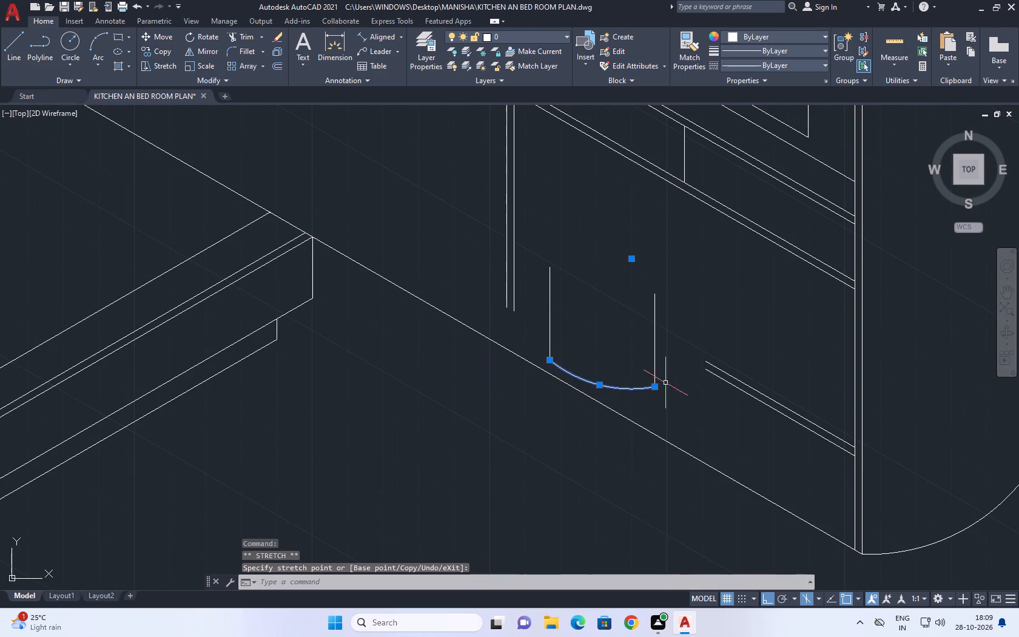
middle_click_drag(630, 302, 528, 353)
right_click(594, 336)
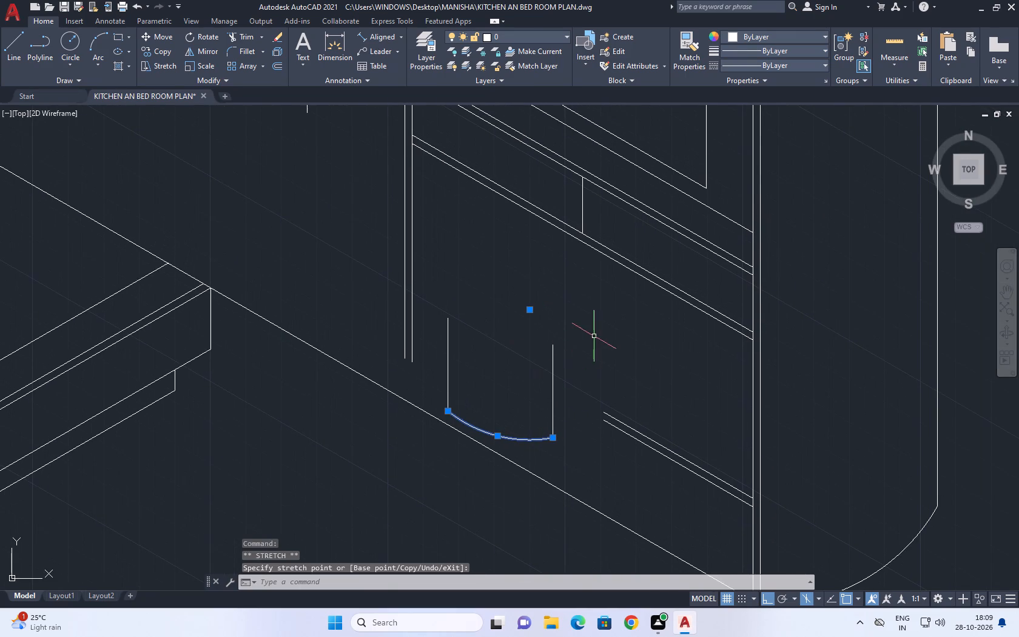
left_click(642, 239)
middle_click_drag(476, 286, 482, 312)
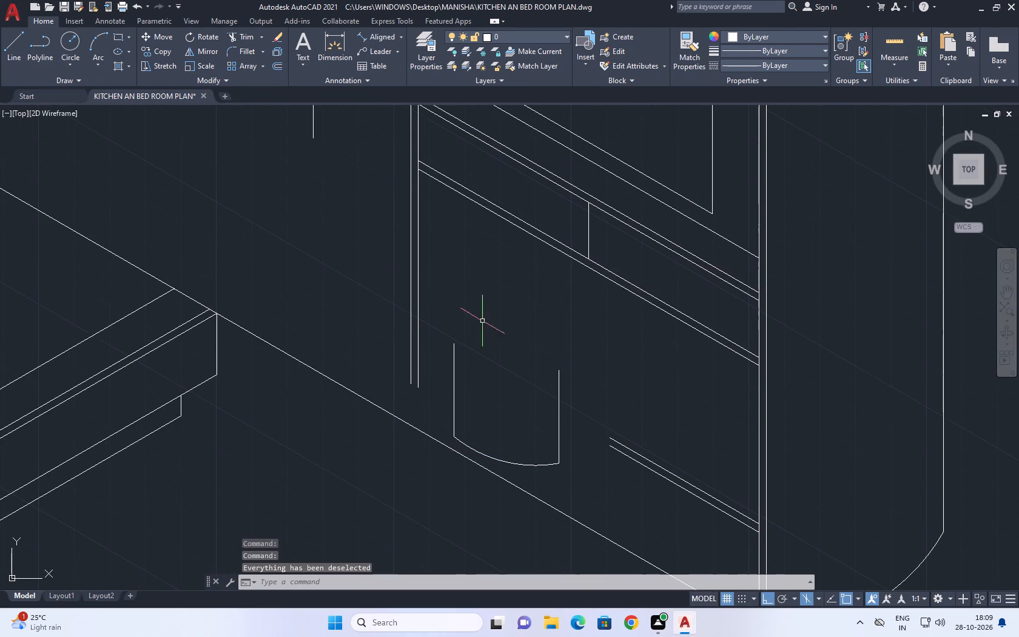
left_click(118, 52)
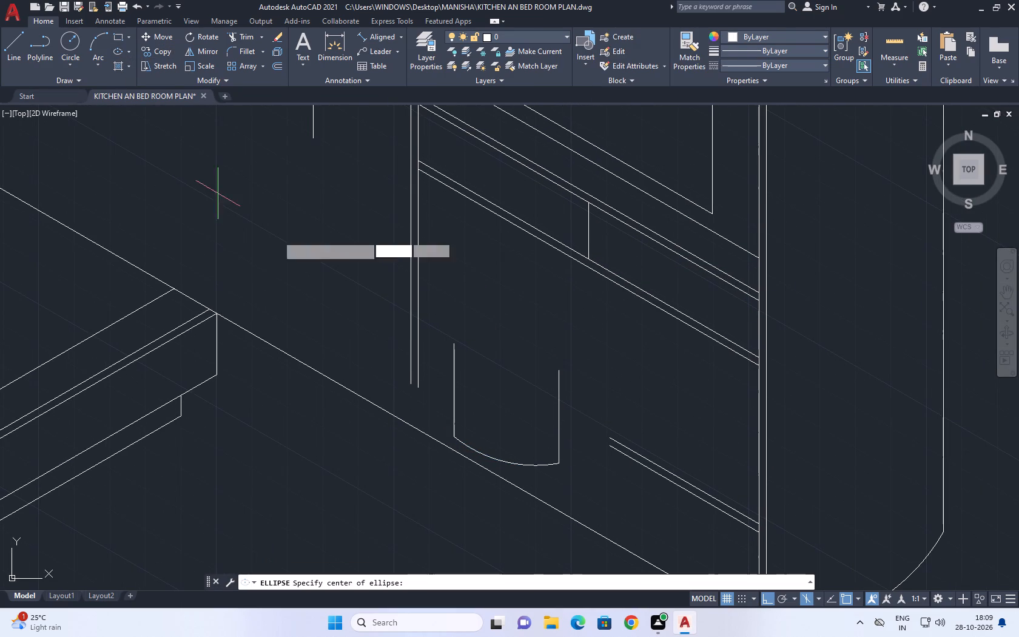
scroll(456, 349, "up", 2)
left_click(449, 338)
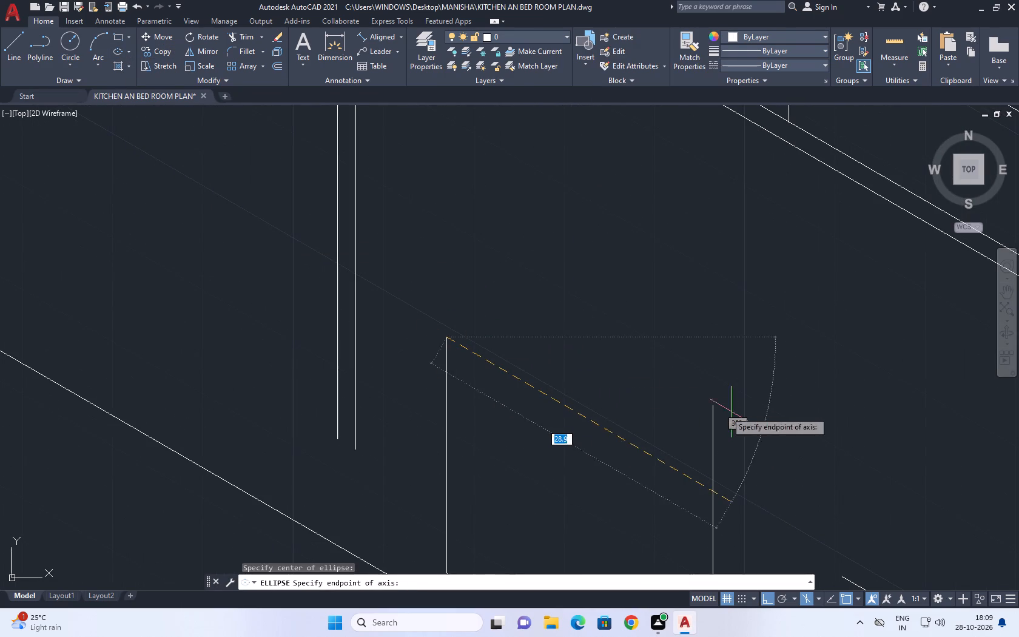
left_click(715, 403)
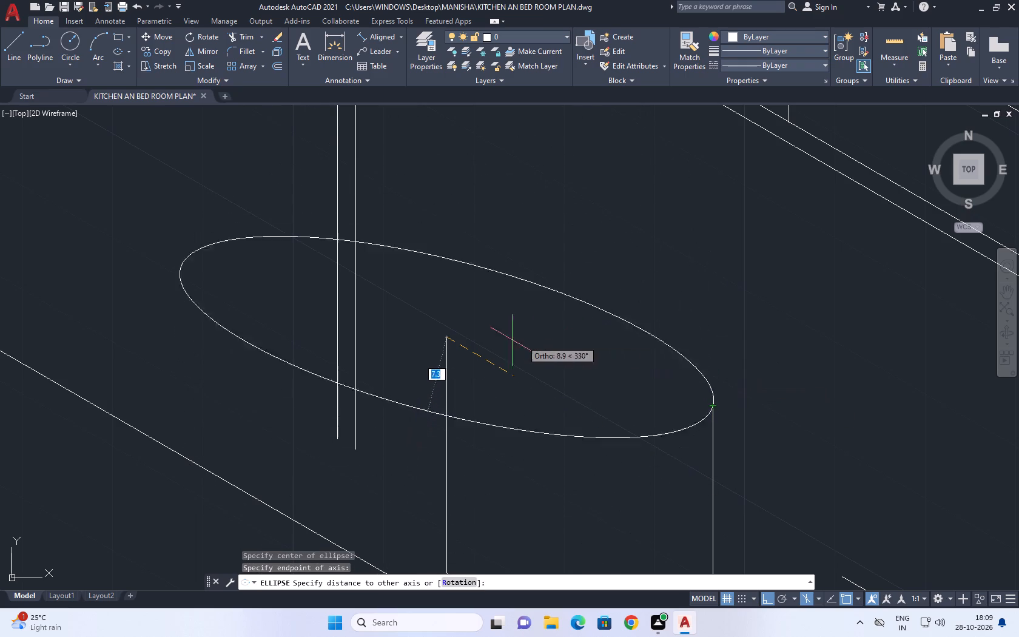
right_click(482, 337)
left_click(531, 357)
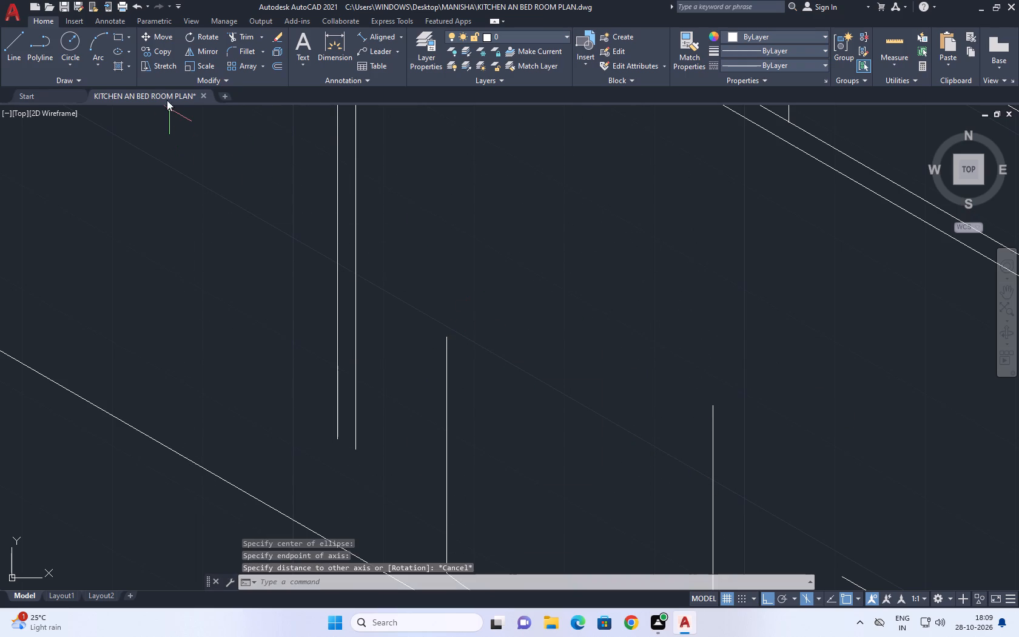
Draw an ellipse centred between the tops of the two verticals, with one axis ending at the copied vertical's top.
left_click(118, 48)
left_click(597, 385)
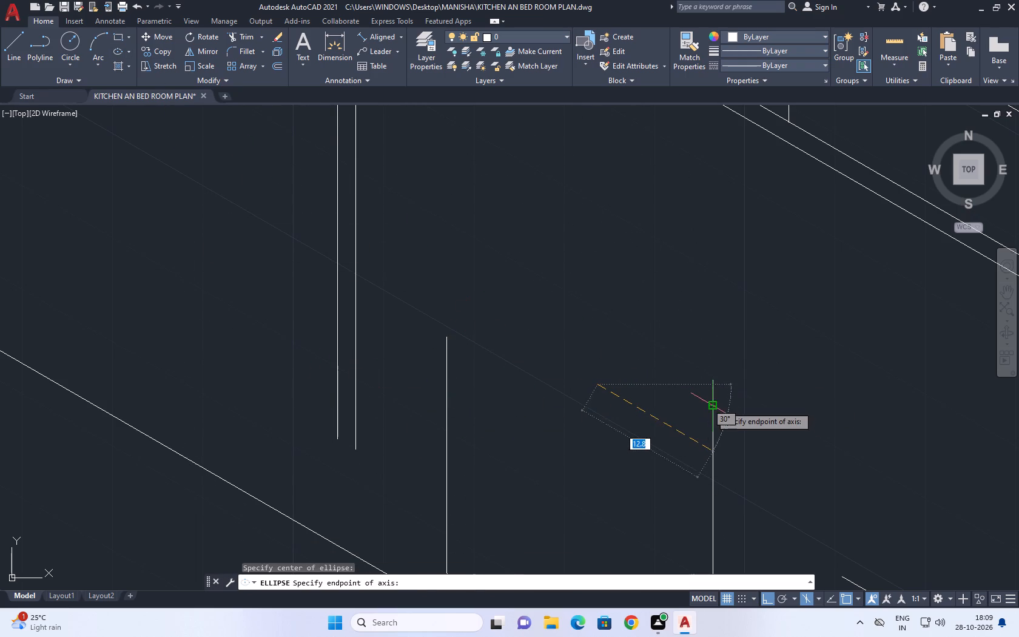
left_click(710, 406)
left_click(693, 388)
Flatten the ellipse to a minor radius of about 2.6, keeping its long axis ending at the copied vertical's top.
left_click(585, 433)
left_click(508, 468)
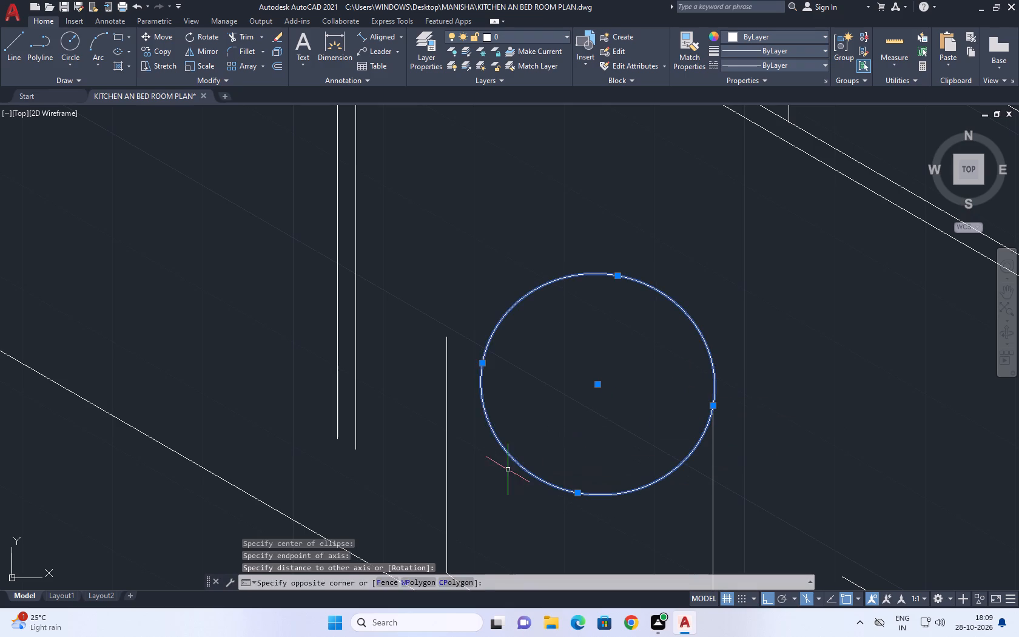
left_click(482, 366)
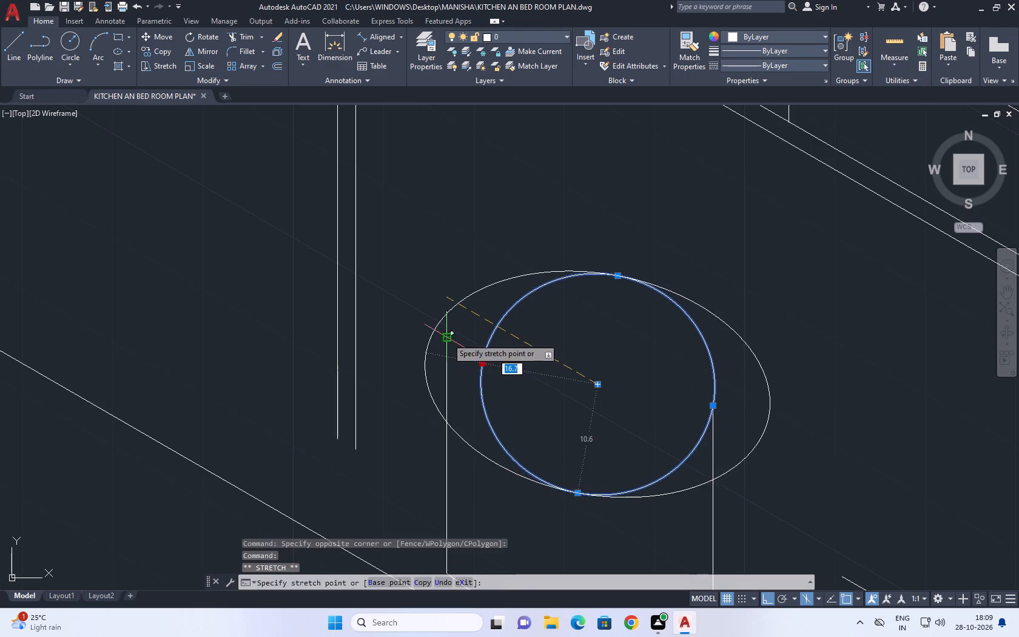
left_click(533, 359)
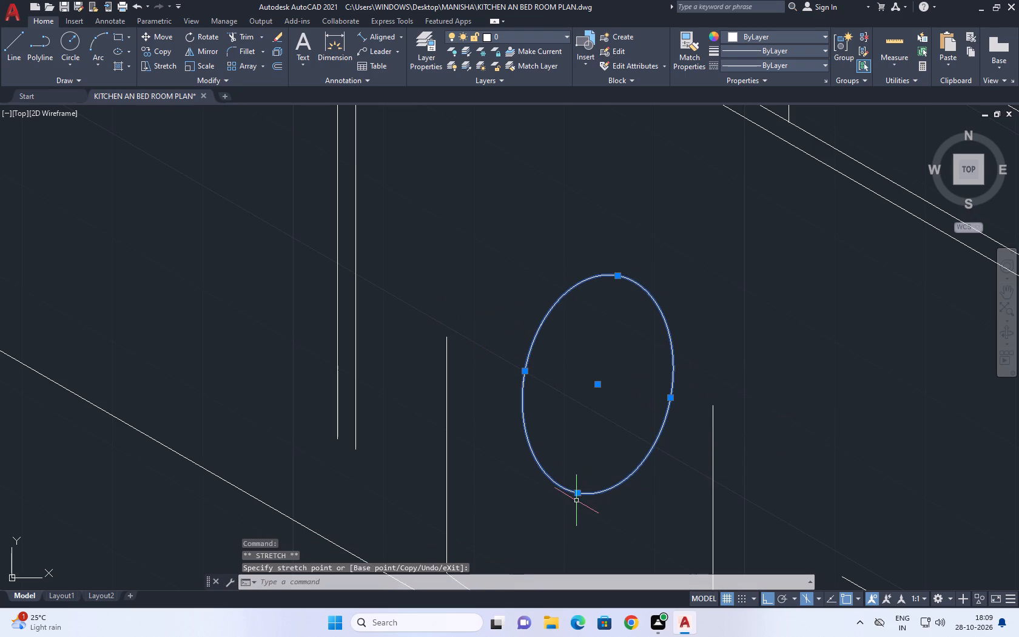
left_click(574, 493)
left_click(576, 399)
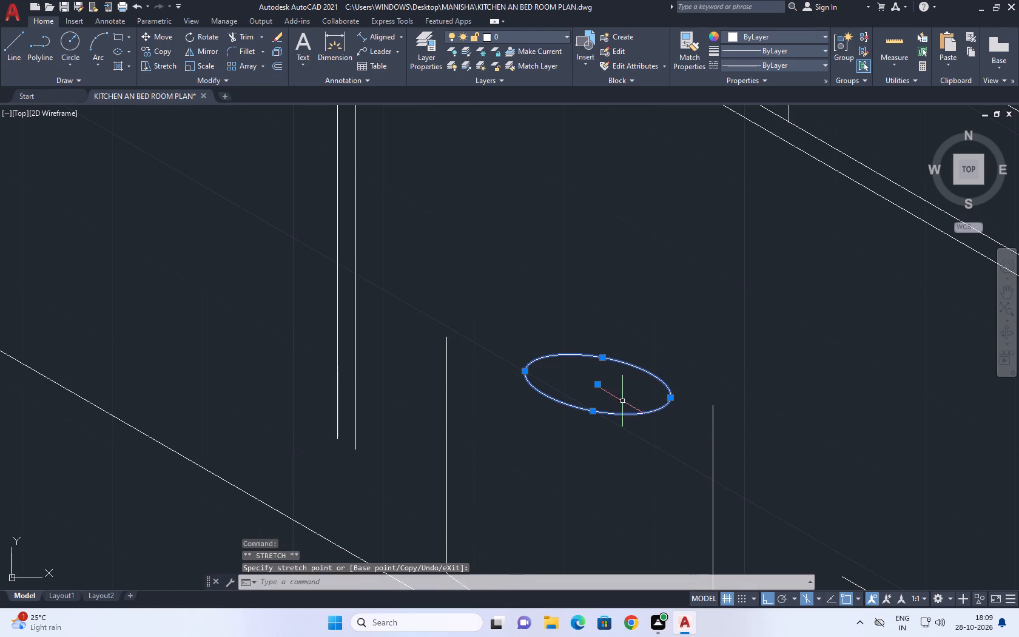
left_click(671, 398)
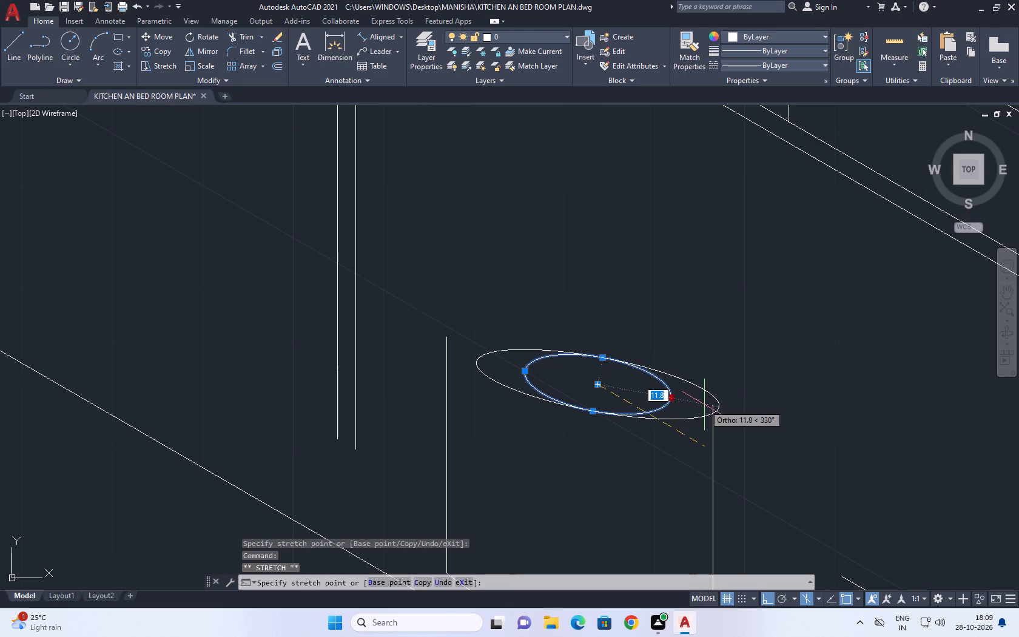
left_click(716, 408)
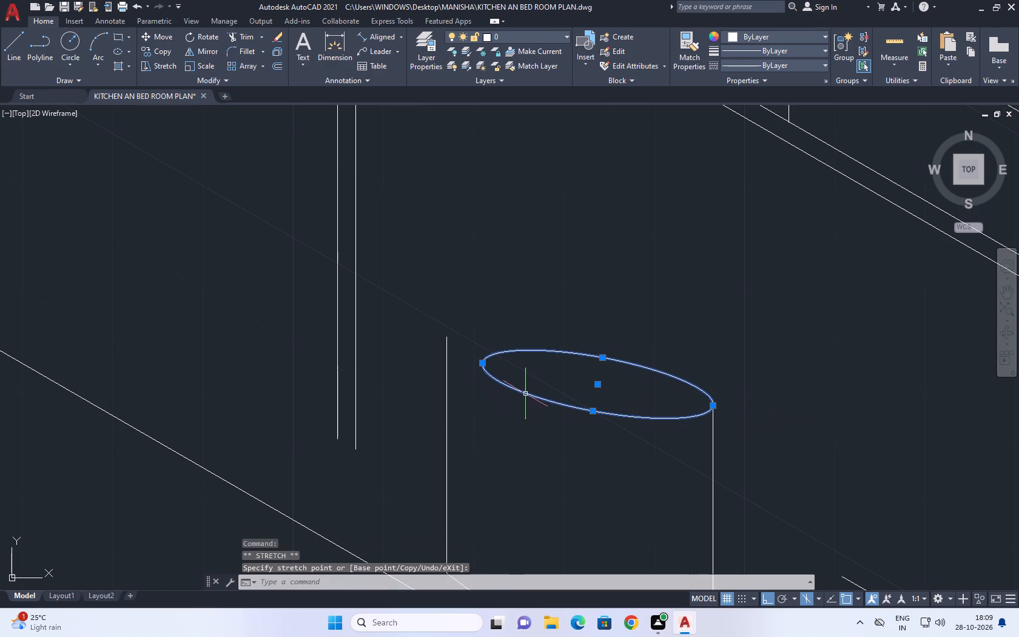
Move the flattened ellipse slightly toward the first vertical line, roughly centring it between the two verticals.
left_click(165, 36)
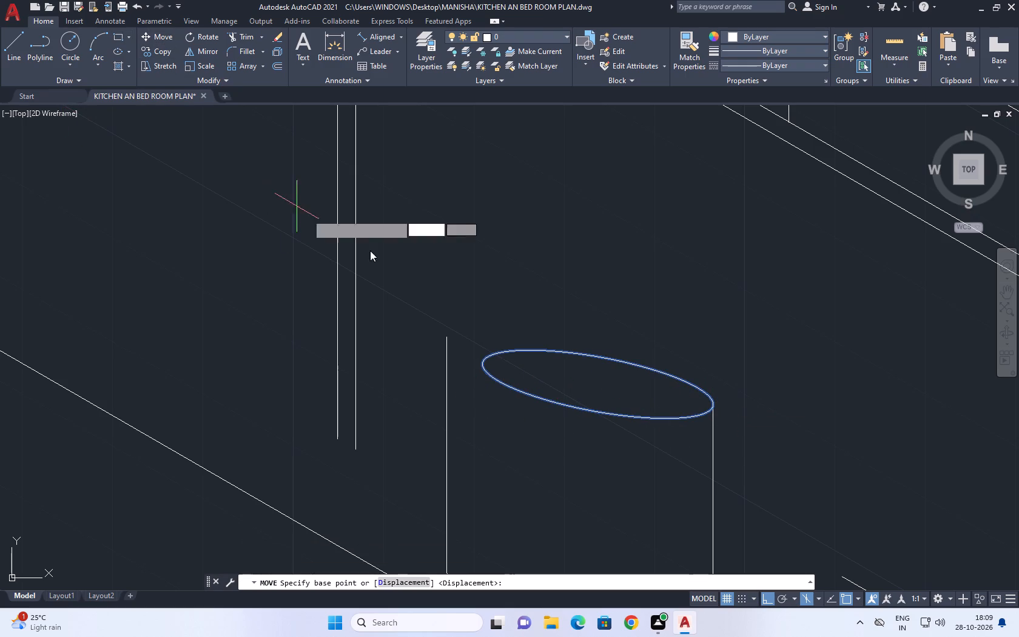
left_click(543, 377)
left_click(523, 369)
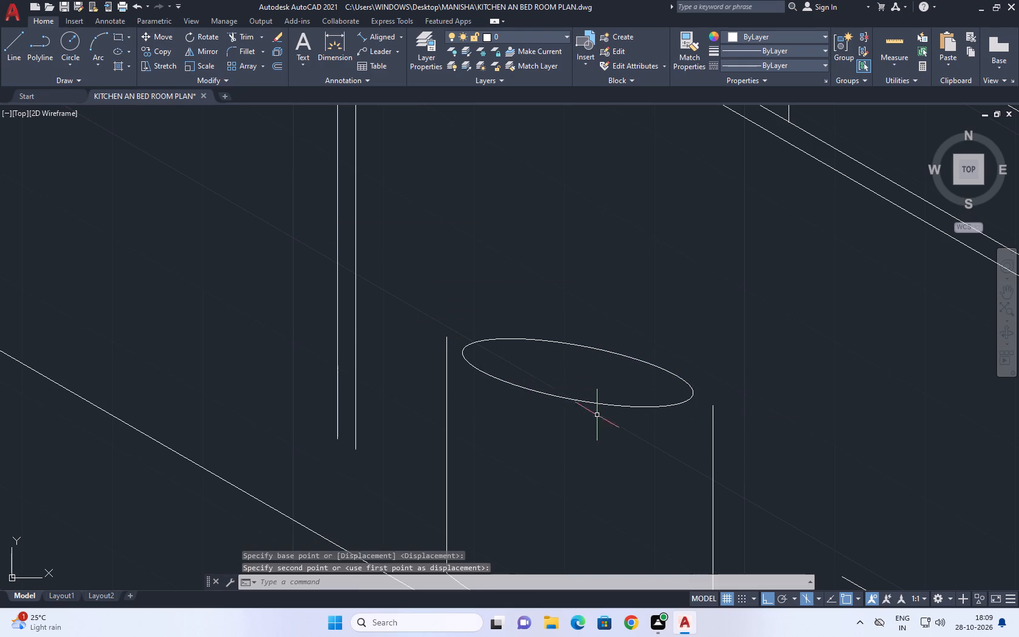
Stretch the ellipse's long axis to the top of the copied vertical so that it spans both verticals as the cylinder's rim.
left_click_drag(598, 414, 592, 408)
left_click(558, 383)
left_click(693, 392)
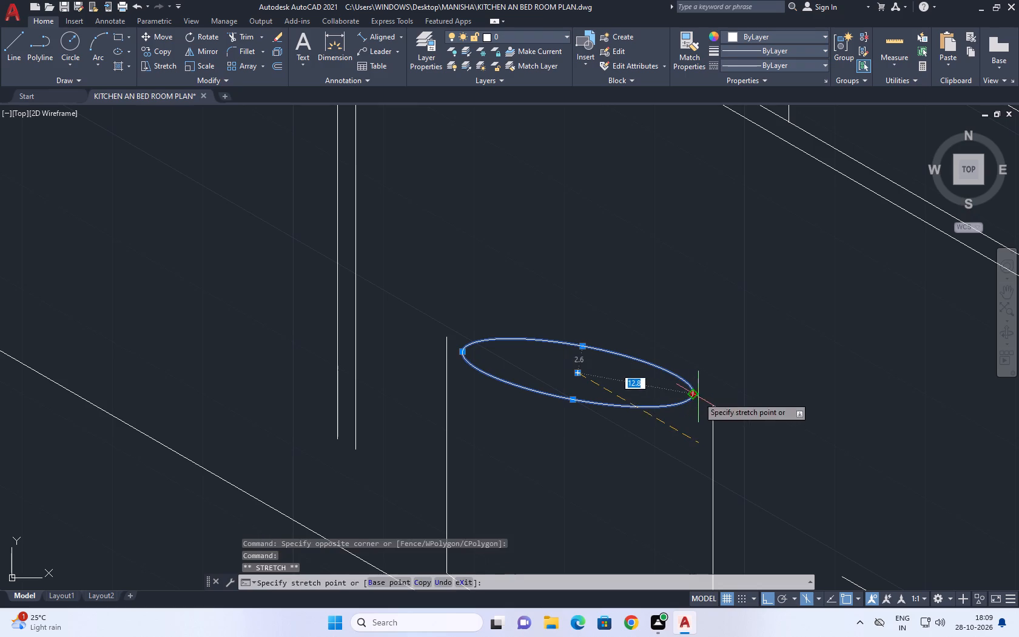
left_click(711, 406)
scroll(570, 368, "down", 2)
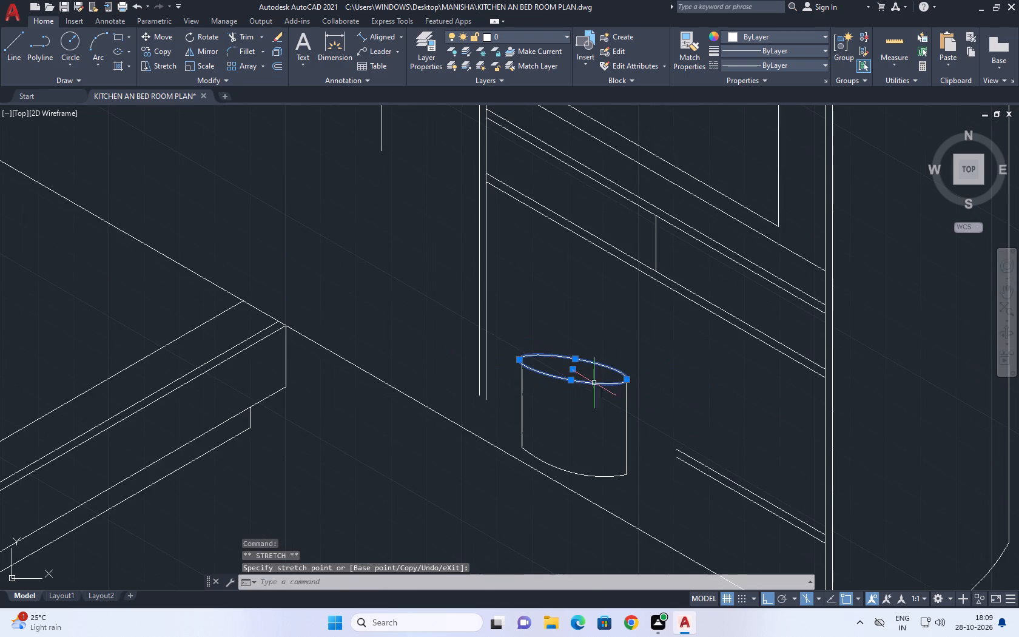
scroll(632, 387, "up", 1)
middle_click_drag(585, 376, 591, 383)
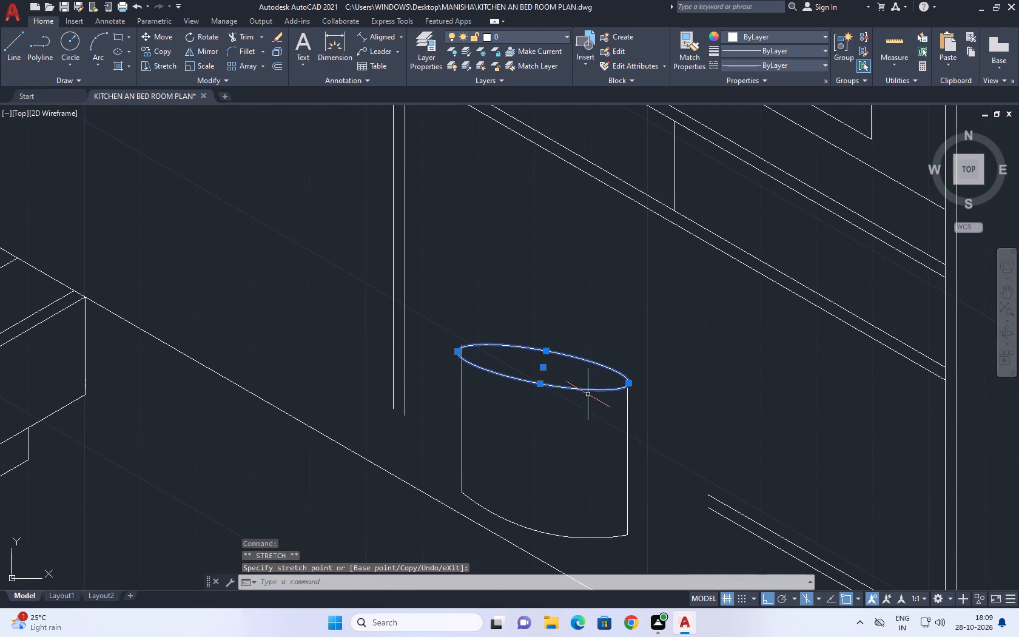
Delete the rim ellipse spanning the tops of the two stool verticals.
left_click(588, 394)
left_click(548, 403)
key("Delete")
Delete the curved bottom arc joining the feet of the two stool verticals.
scroll(583, 449, "down", 1)
middle_click_drag(582, 450, 516, 372)
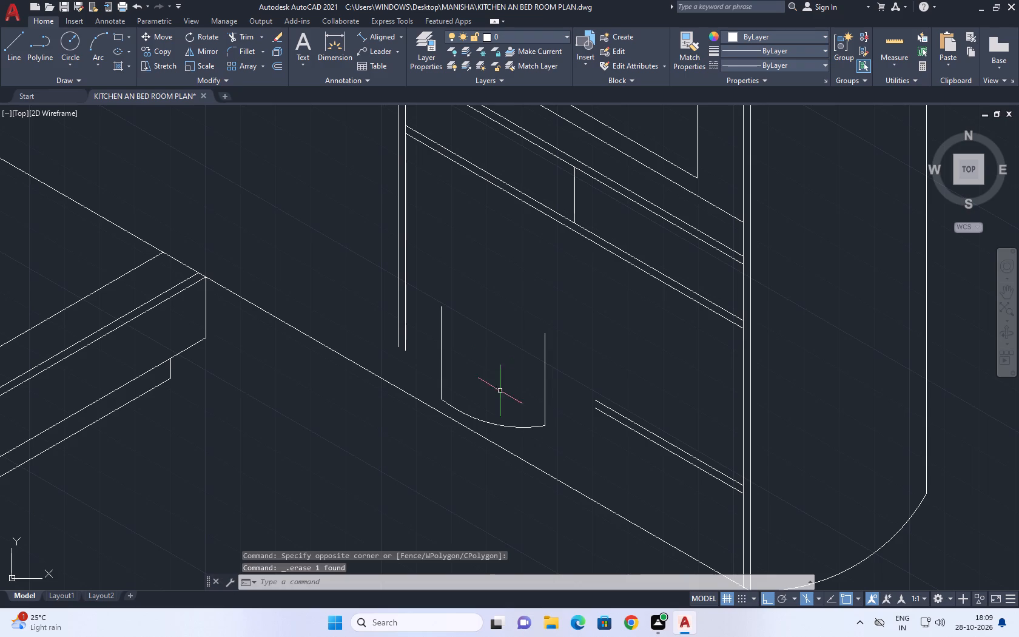
middle_click_drag(516, 422, 541, 423)
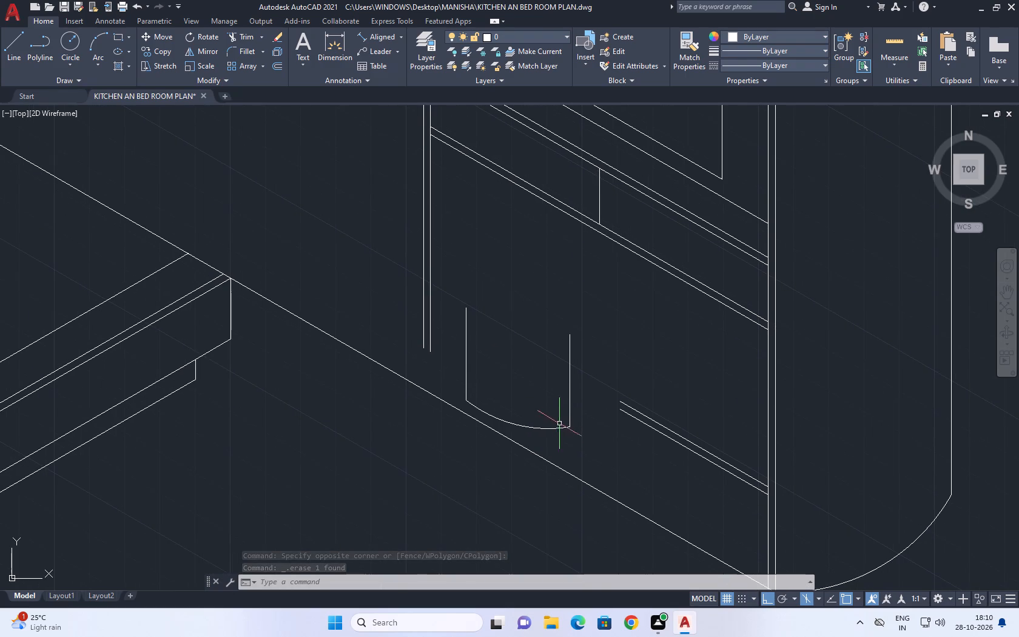
middle_click_drag(488, 371, 502, 411)
middle_click(503, 411)
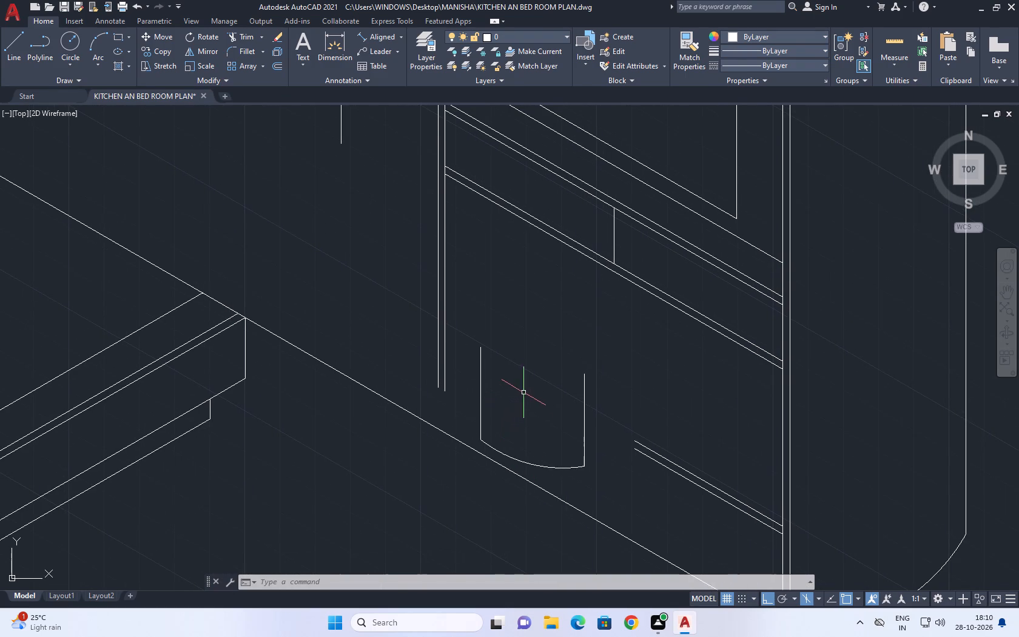
left_click(554, 466)
left_click(534, 485)
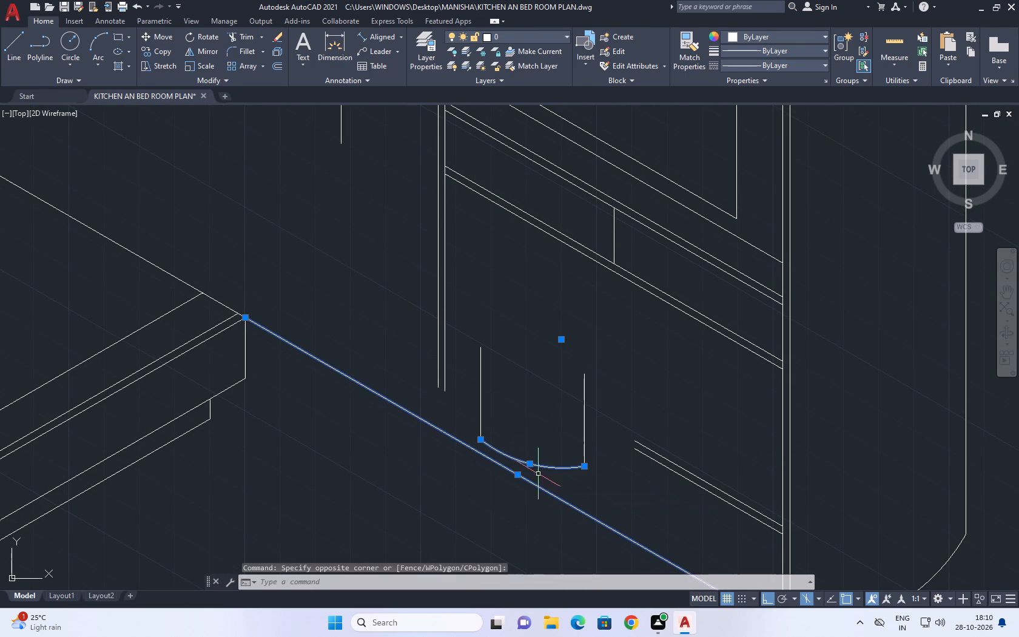
key("Escape")
left_click(557, 479)
left_click(553, 460)
key("Delete")
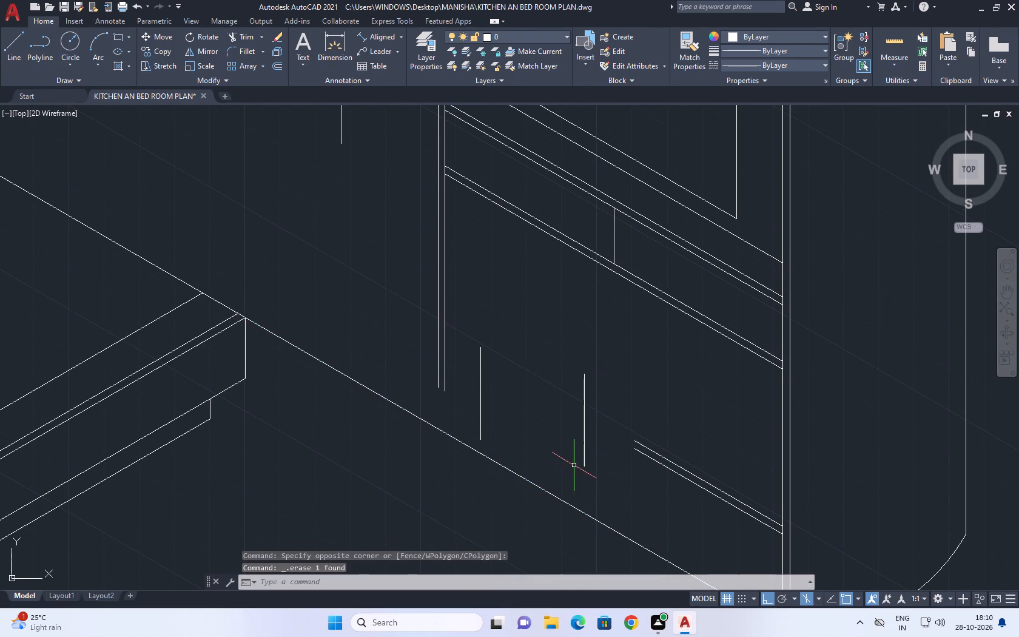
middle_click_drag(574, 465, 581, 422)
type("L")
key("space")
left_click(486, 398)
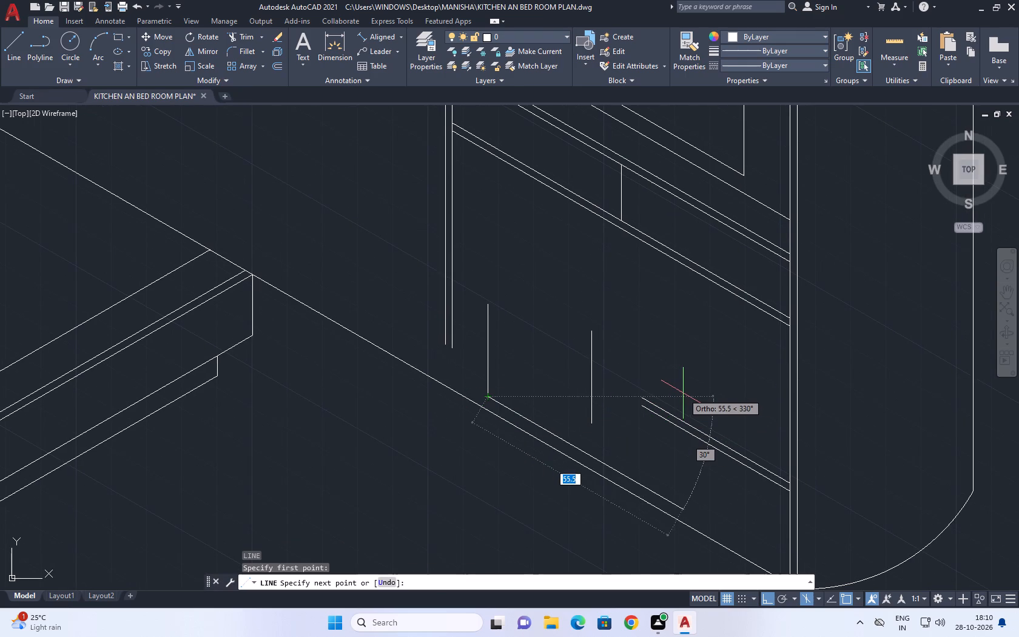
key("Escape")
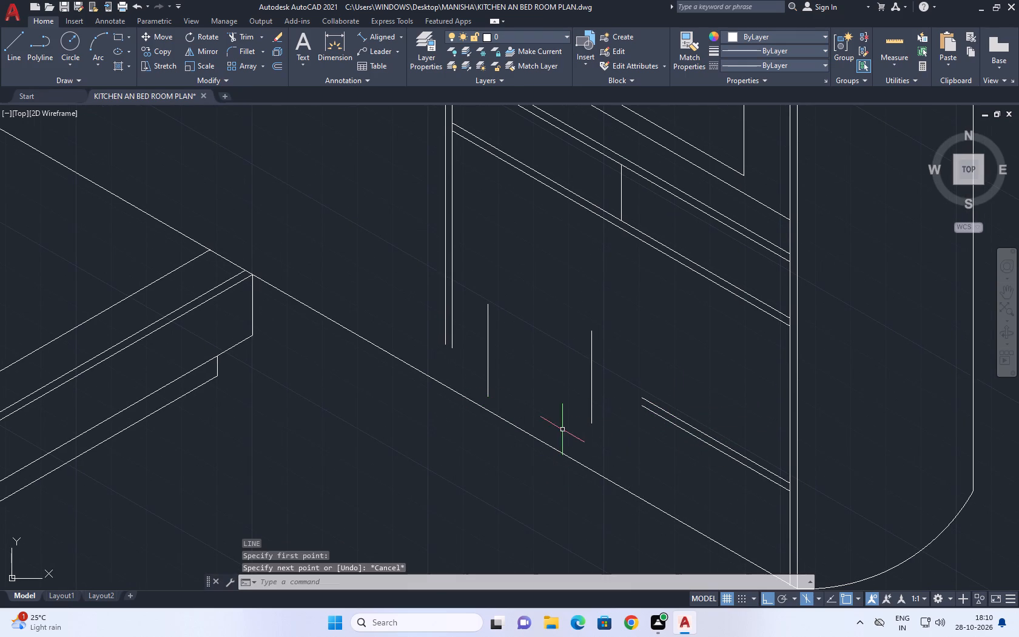
Draw a line about 52.5 long at 330° from the first vertical's foot, running past the second vertical.
key("space")
left_click(483, 398)
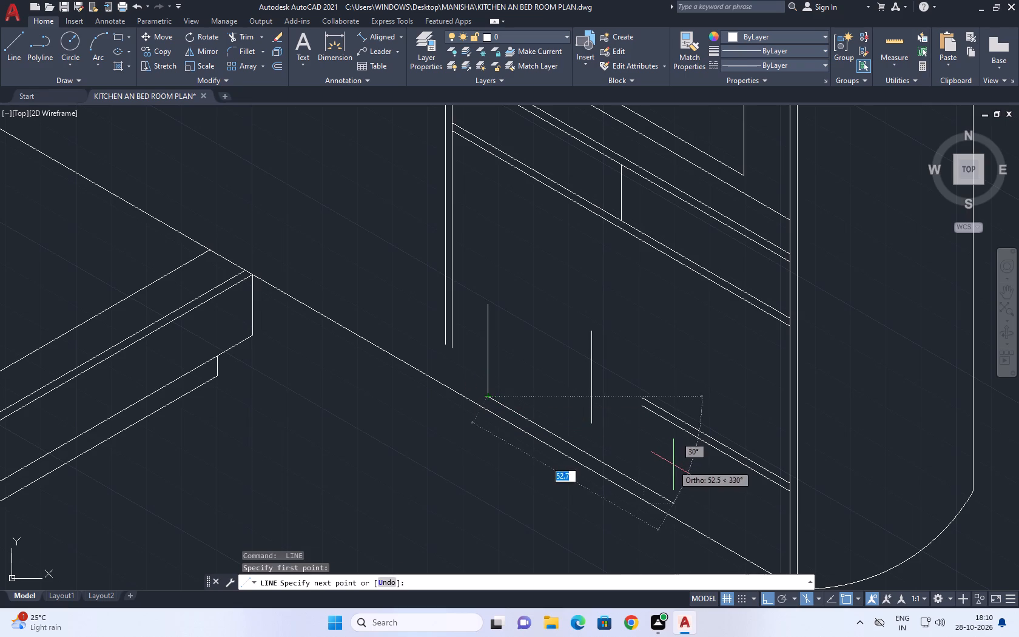
left_click(673, 465)
key("Escape")
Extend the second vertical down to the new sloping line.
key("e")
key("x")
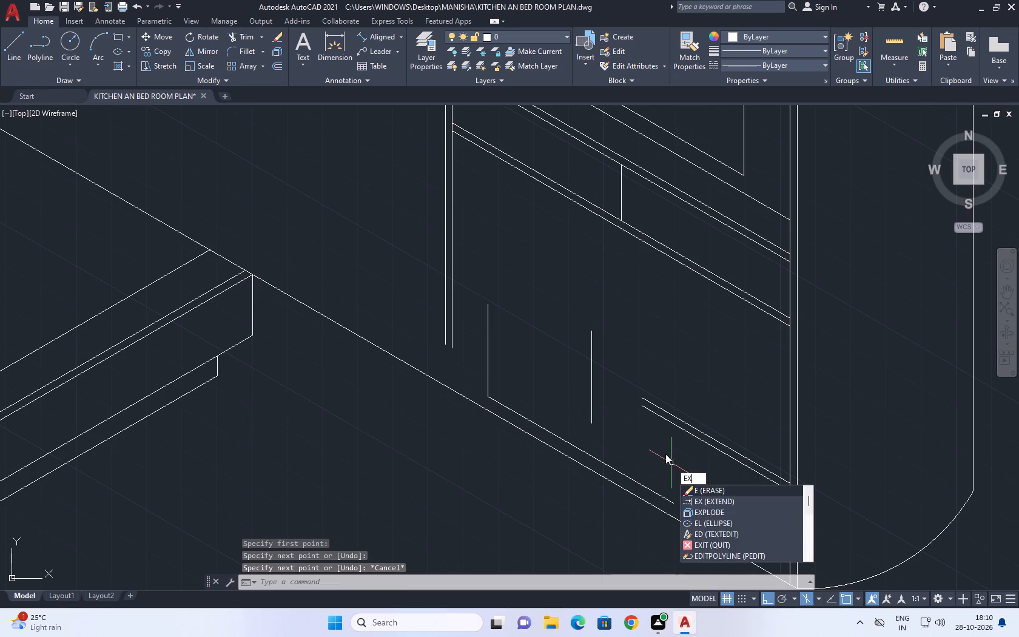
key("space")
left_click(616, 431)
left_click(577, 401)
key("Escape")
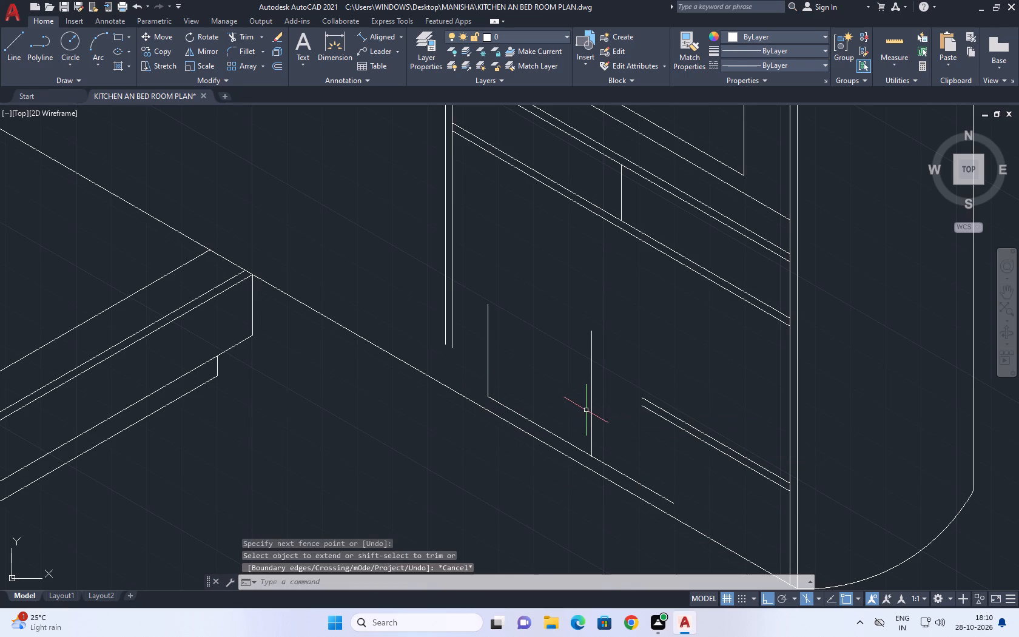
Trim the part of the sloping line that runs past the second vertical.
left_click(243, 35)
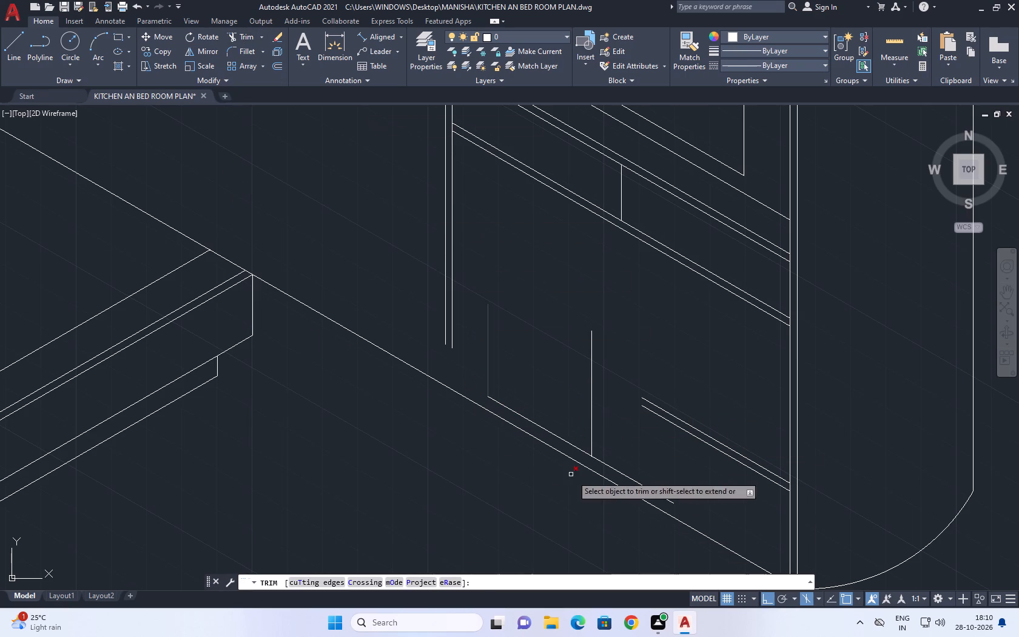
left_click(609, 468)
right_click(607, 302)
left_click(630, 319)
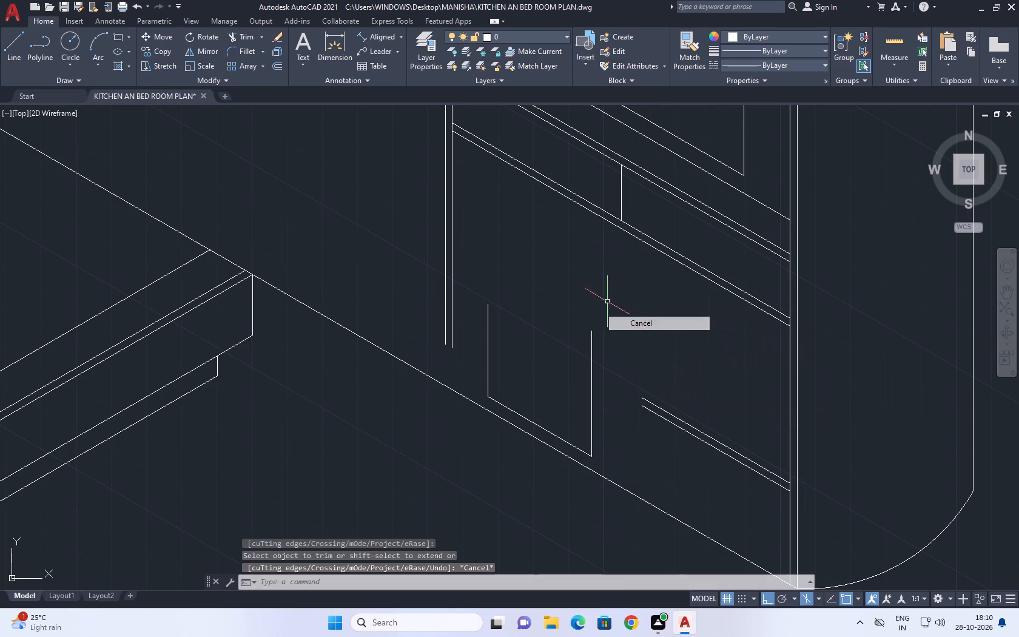
Delete the extended second vertical at the end of the sloping line.
scroll(525, 298, "up", 1)
middle_click_drag(536, 311, 567, 354)
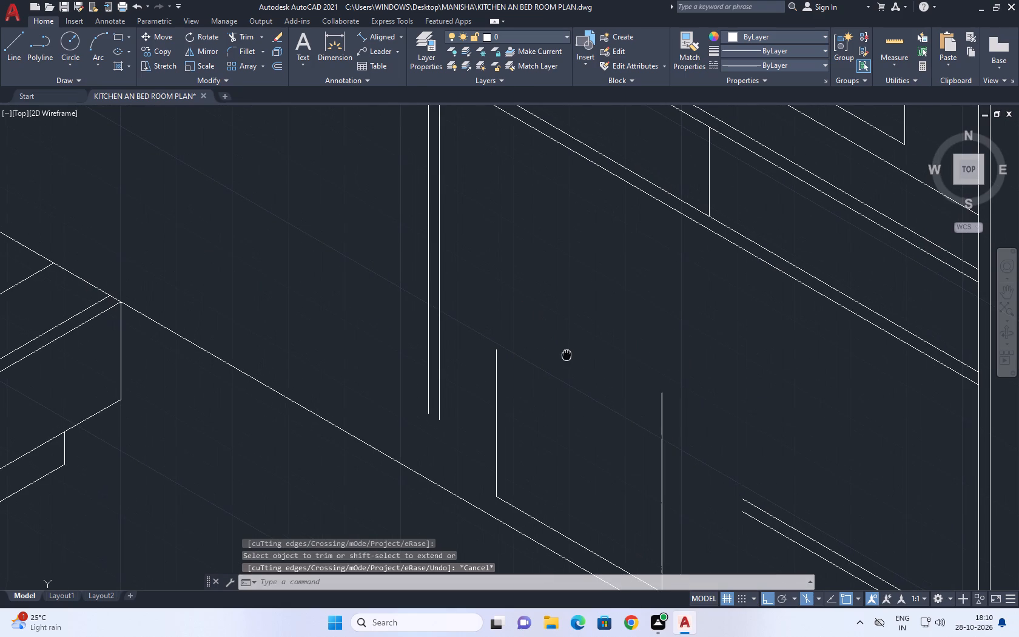
middle_click_drag(567, 354, 542, 319)
middle_click_drag(590, 376, 559, 302)
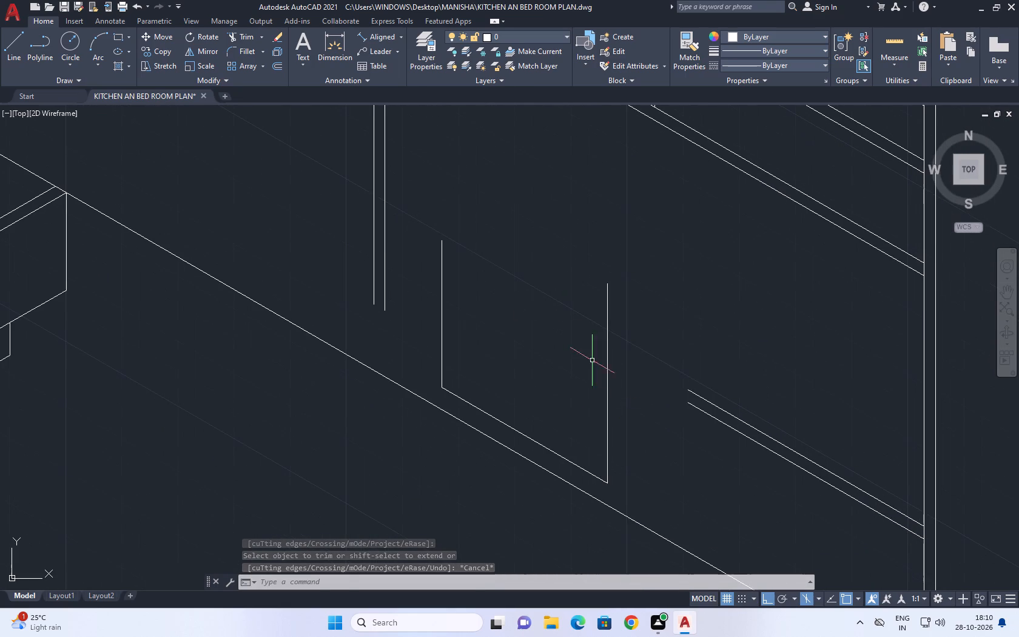
left_click_drag(639, 436, 627, 424)
left_click(584, 352)
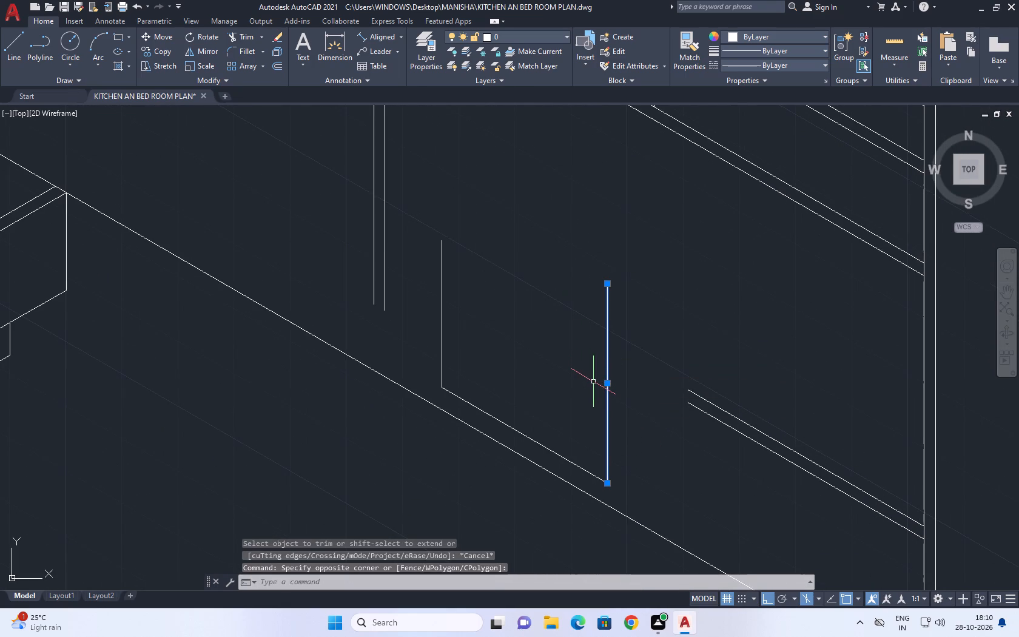
key("Delete")
Copy the first vertical from its foot to a nearly level position about 25 units across, with Ortho off.
left_click(507, 351)
left_click(440, 339)
type("CO")
key("space")
left_click(439, 391)
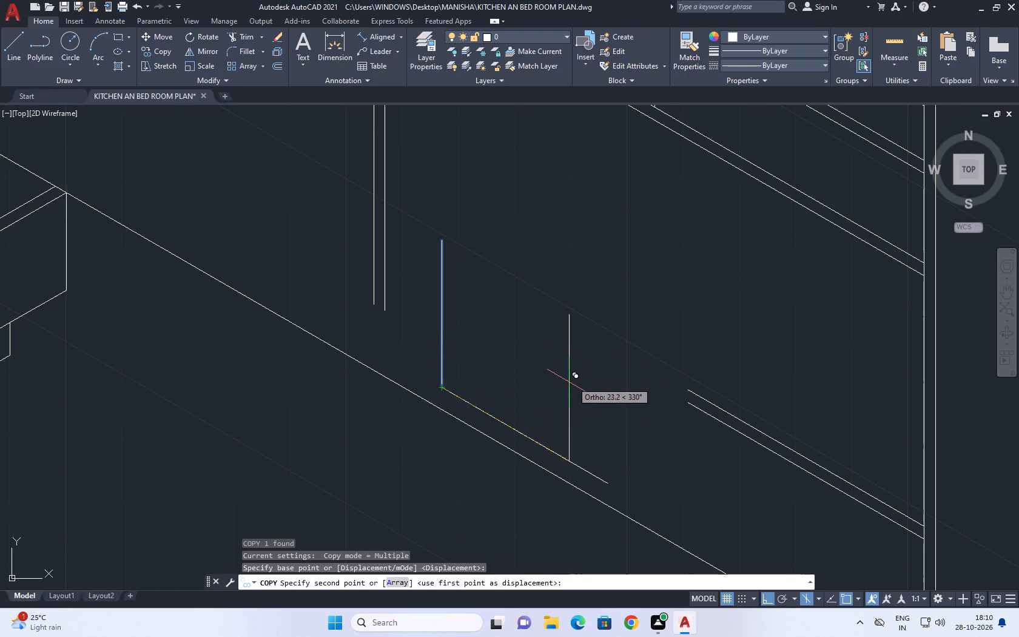
key("F8")
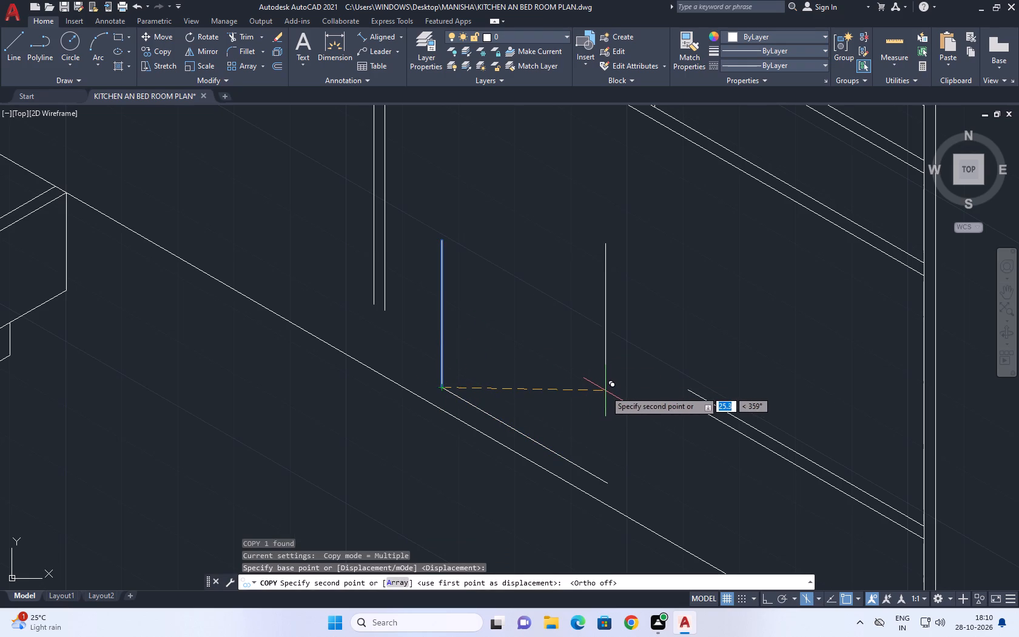
left_click(600, 391)
key("Escape")
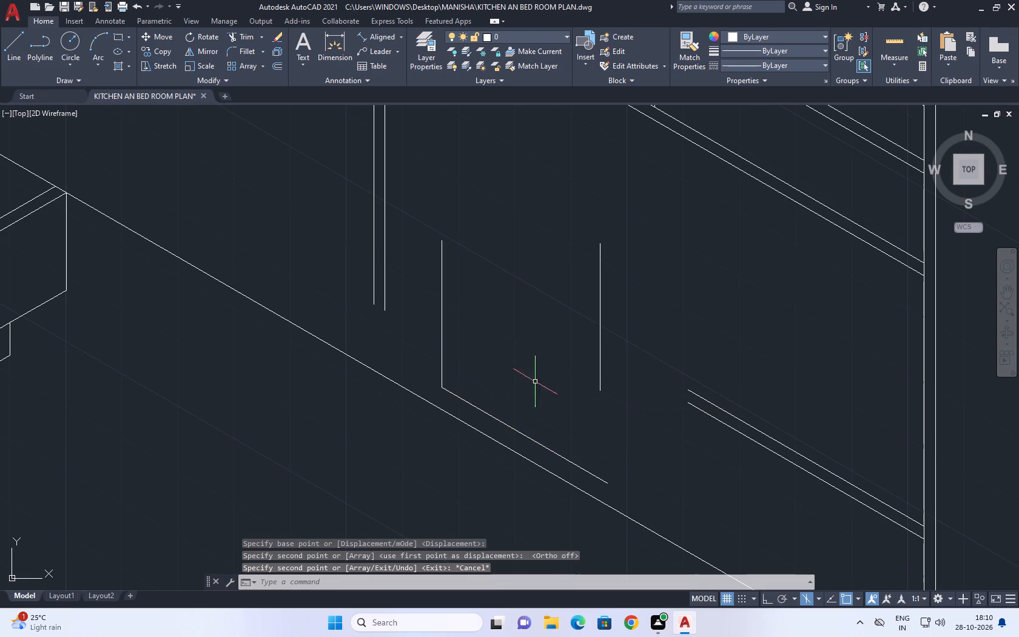
Stretch the sloping line's free end onto the lower end of the copied vertical to form a level base.
middle_click_drag(555, 399, 567, 419)
left_click(552, 459)
left_click(539, 462)
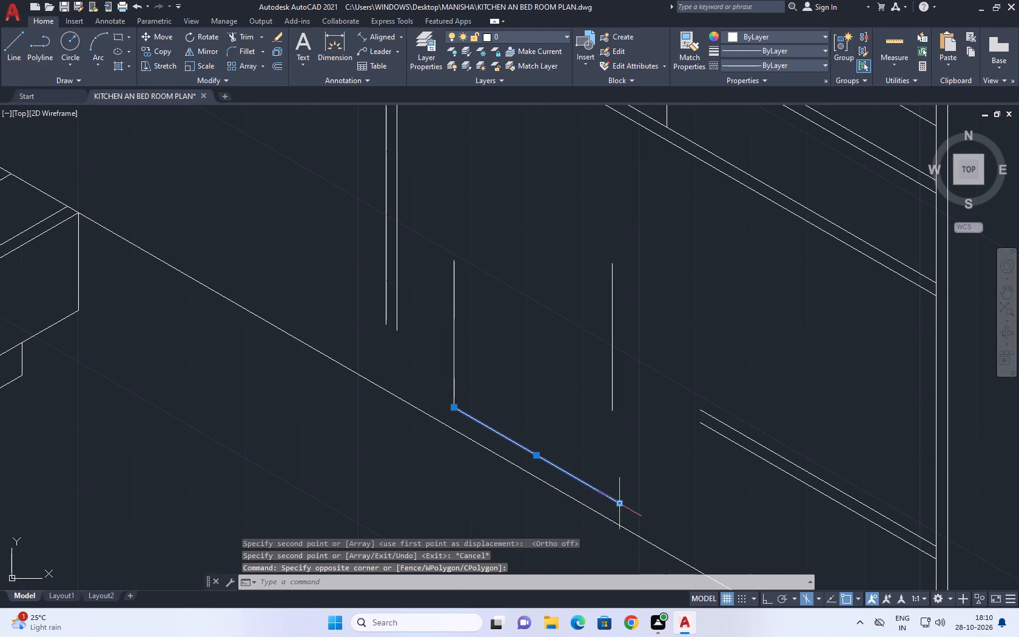
left_click_drag(620, 504, 620, 496)
left_click(611, 409)
key("Escape")
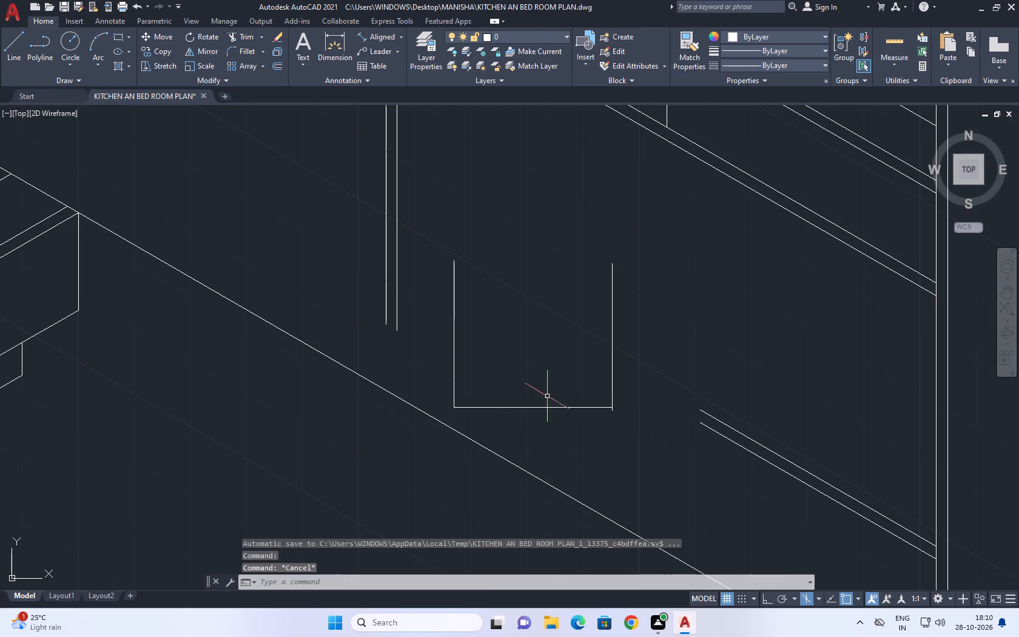
Trim the short stub of the copied vertical that projects below the base line.
middle_click_drag(544, 391, 577, 428)
scroll(645, 456, "up", 3)
left_click(641, 447)
left_click(627, 457)
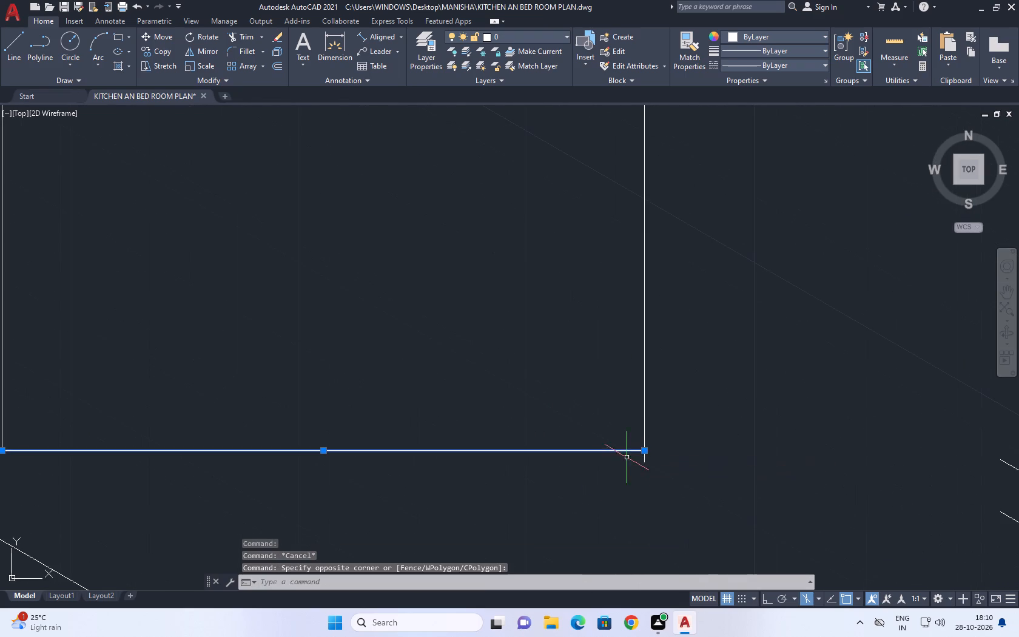
scroll(647, 443, "down", 4)
key("Escape")
middle_click_drag(661, 440, 663, 462)
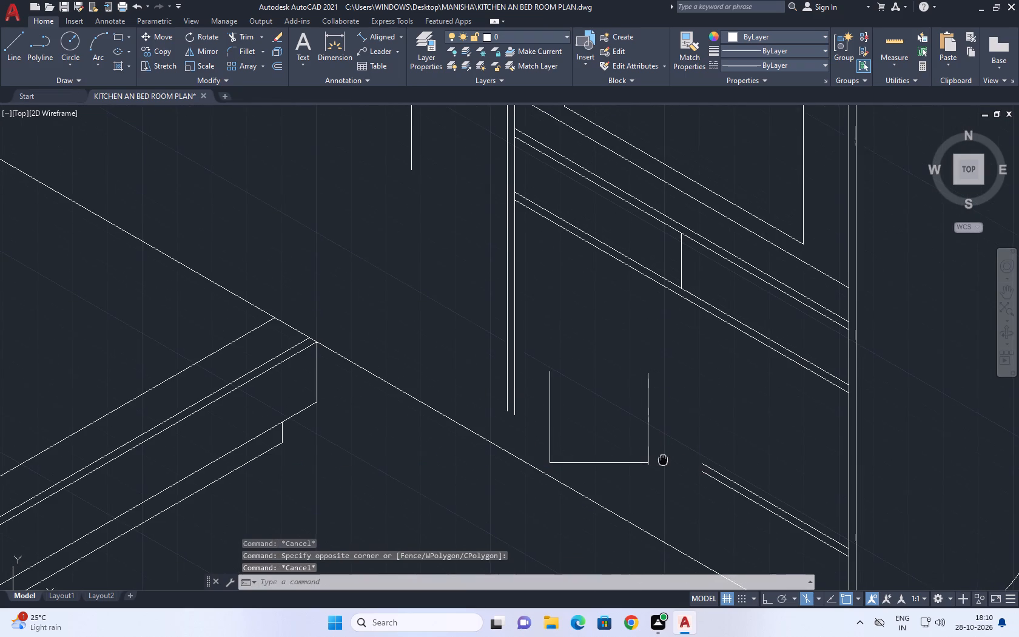
middle_click_drag(663, 462, 665, 468)
type("TR")
key("space")
scroll(653, 476, "up", 2)
left_click(645, 470)
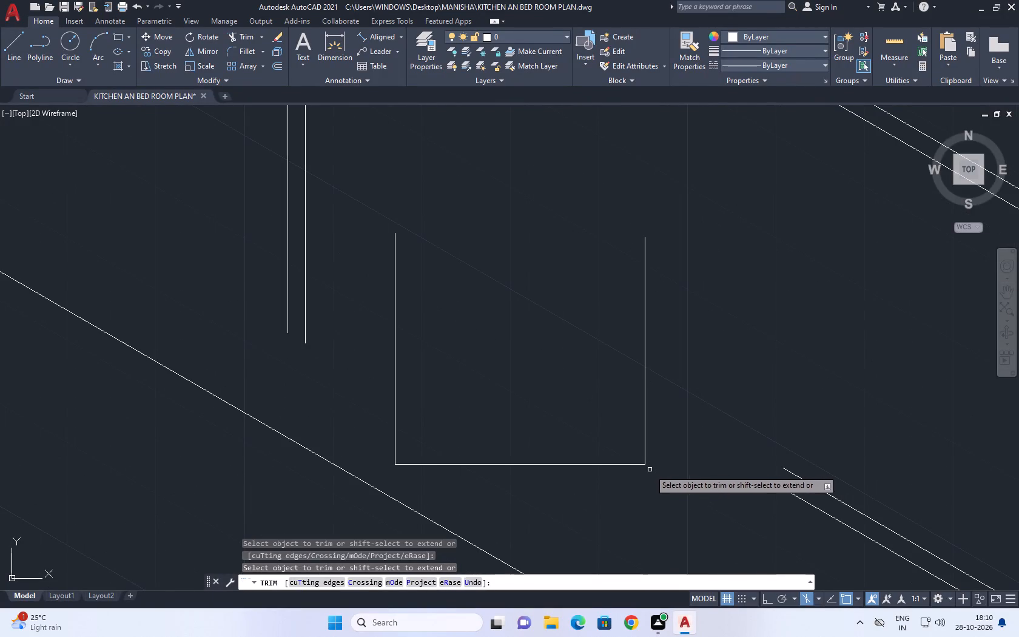
key("Escape")
Fillet both bottom corners between the base line and the two verticals with a radius of 4.
middle_click_drag(574, 362, 584, 397)
key("f")
key("space")
key("r")
key("space")
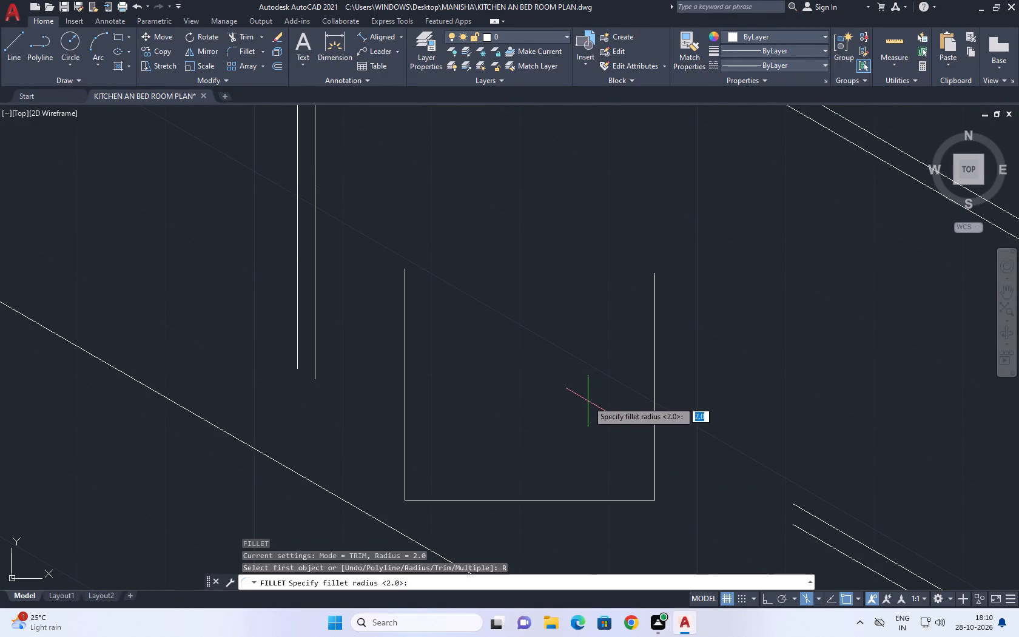
type("4")
key("space")
left_click(641, 500)
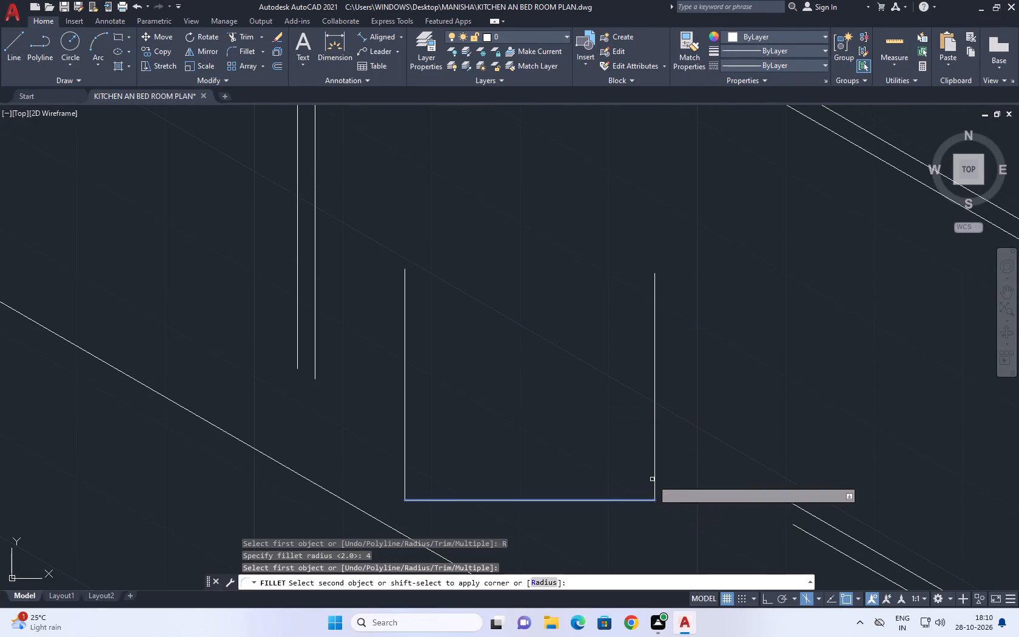
left_click(654, 473)
key("space")
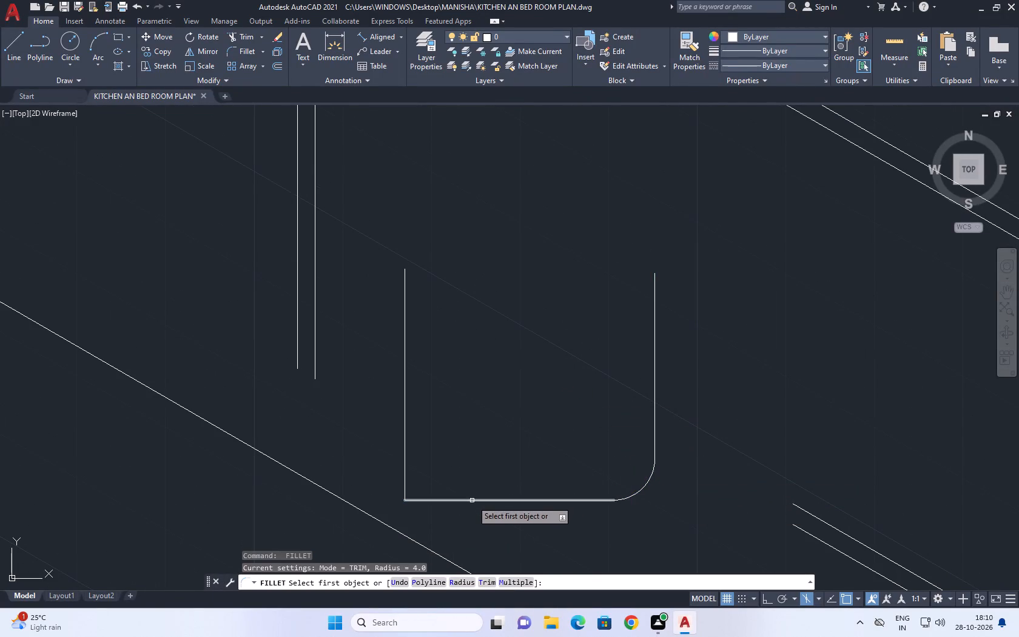
left_click(472, 500)
left_click(404, 458)
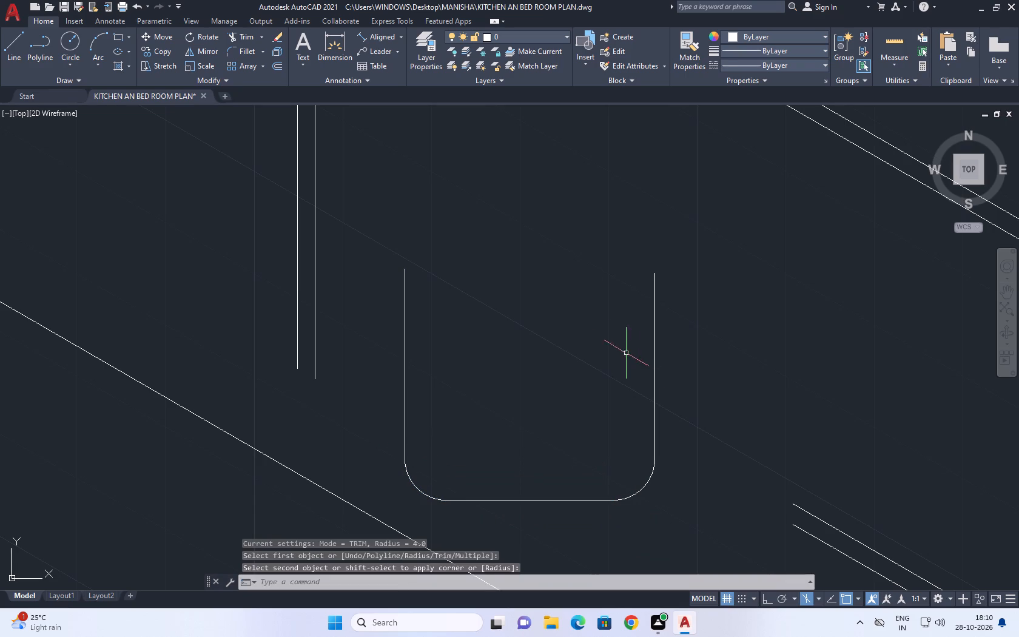
key("Escape")
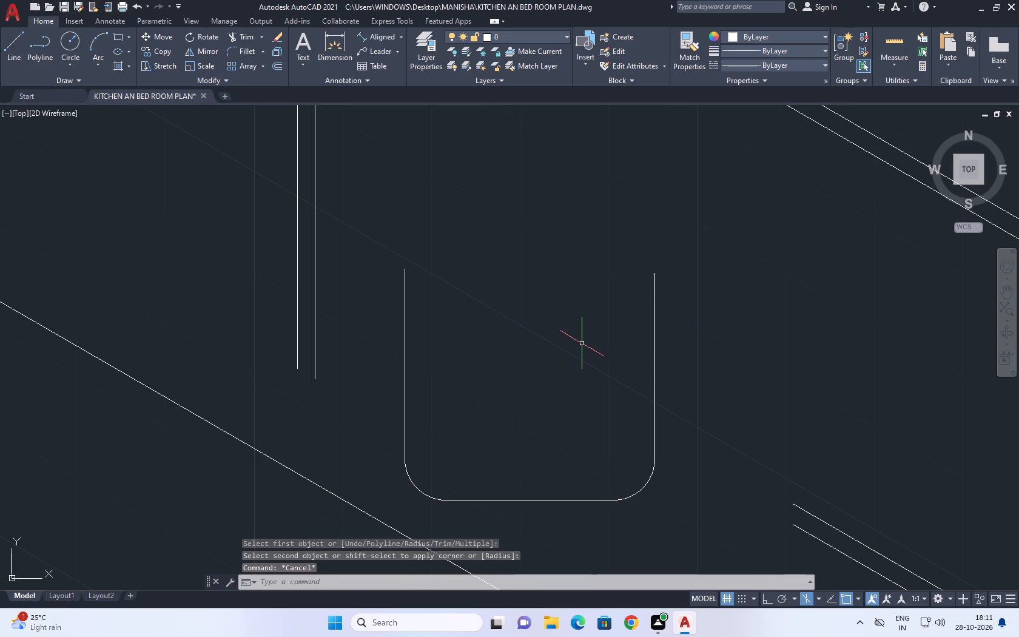
Draw a level line from the stool's first vertical's upper end to a point beyond the second vertical, with Ortho off.
key("l")
key("space")
left_click(403, 271)
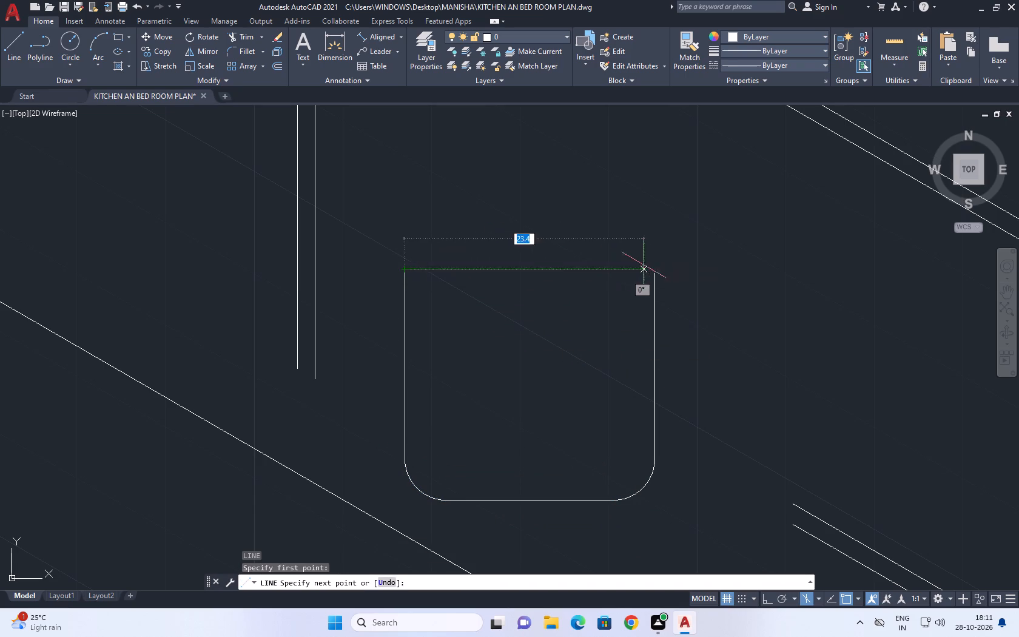
left_click(654, 274)
key("ctrl+z")
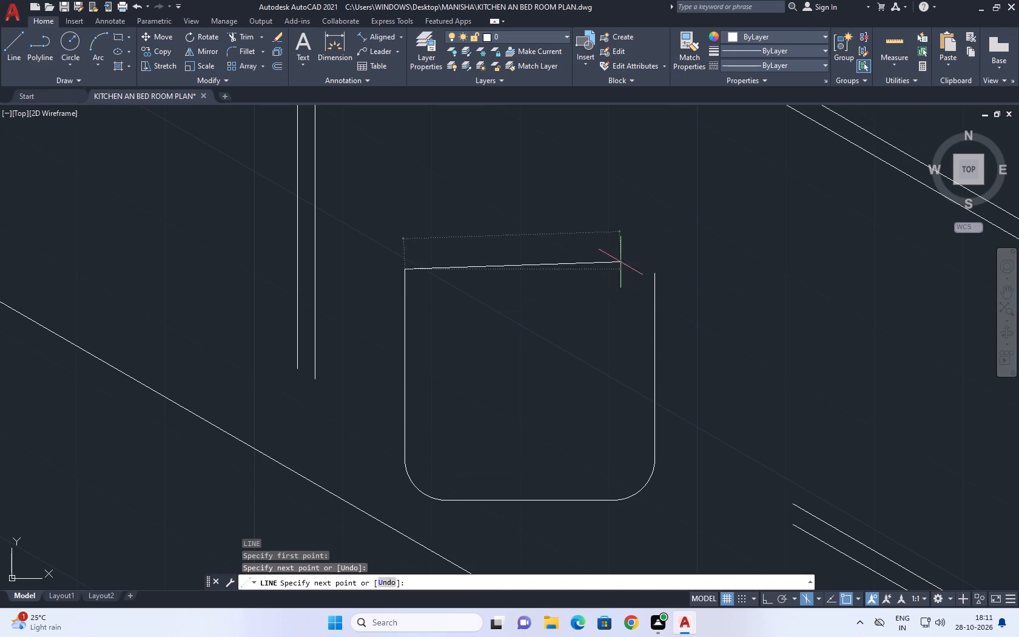
left_click(655, 271)
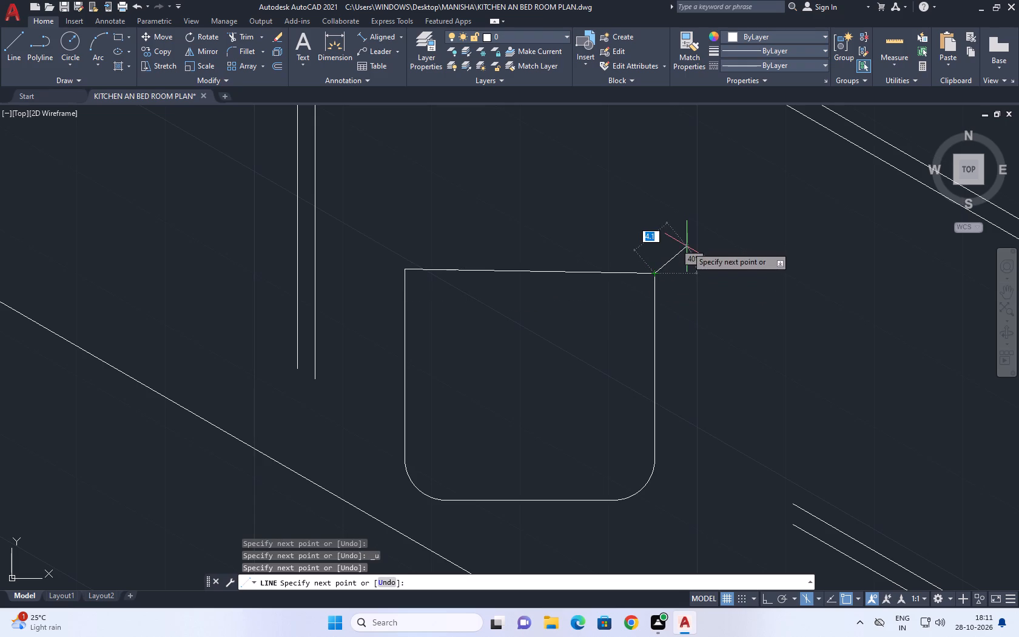
key("ctrl+z")
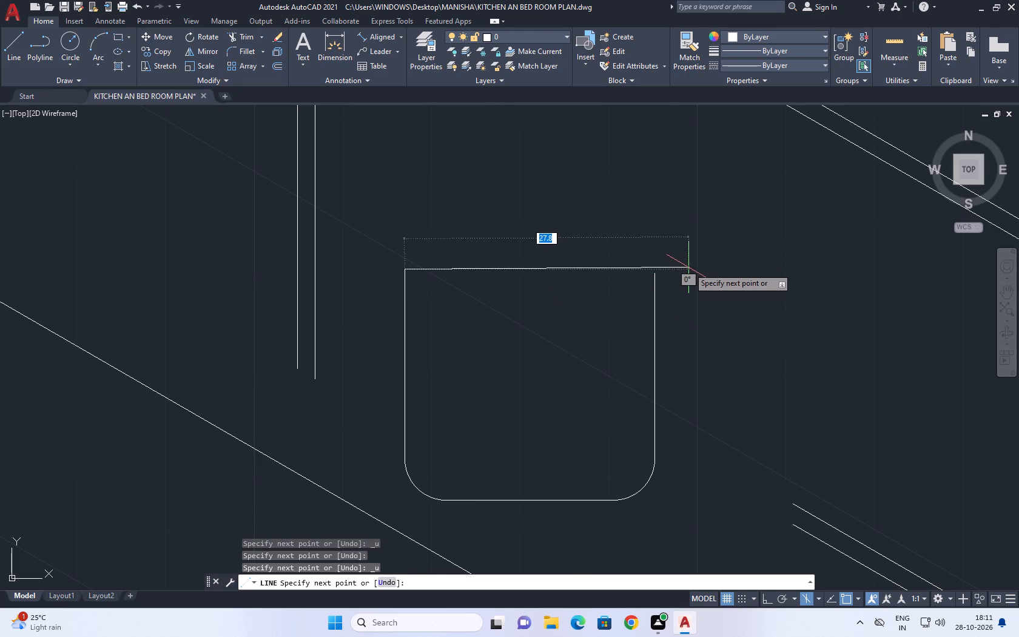
key("F8")
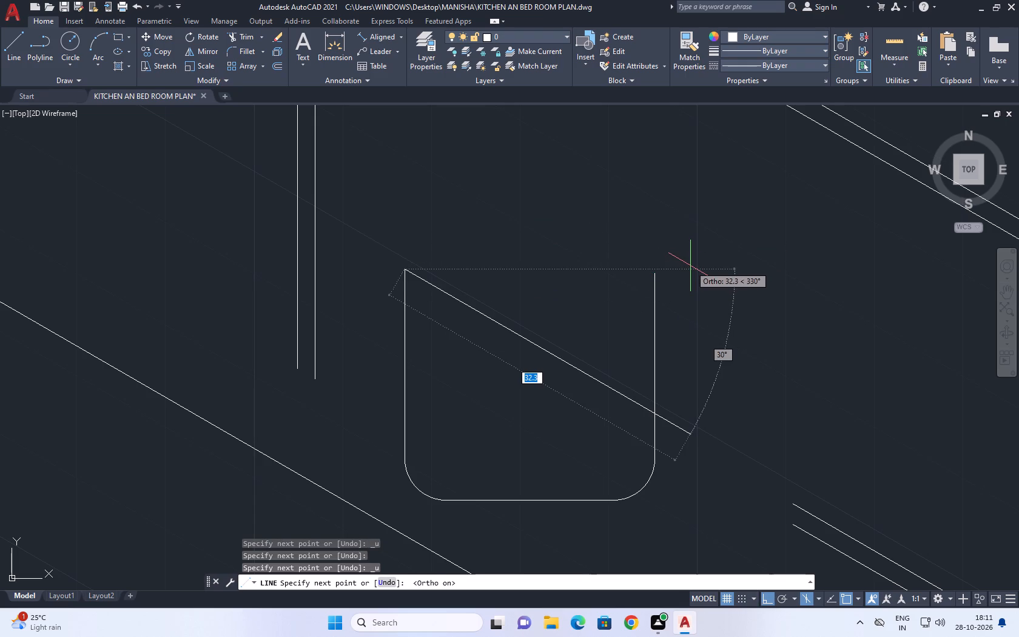
scroll(673, 288, "down", 2)
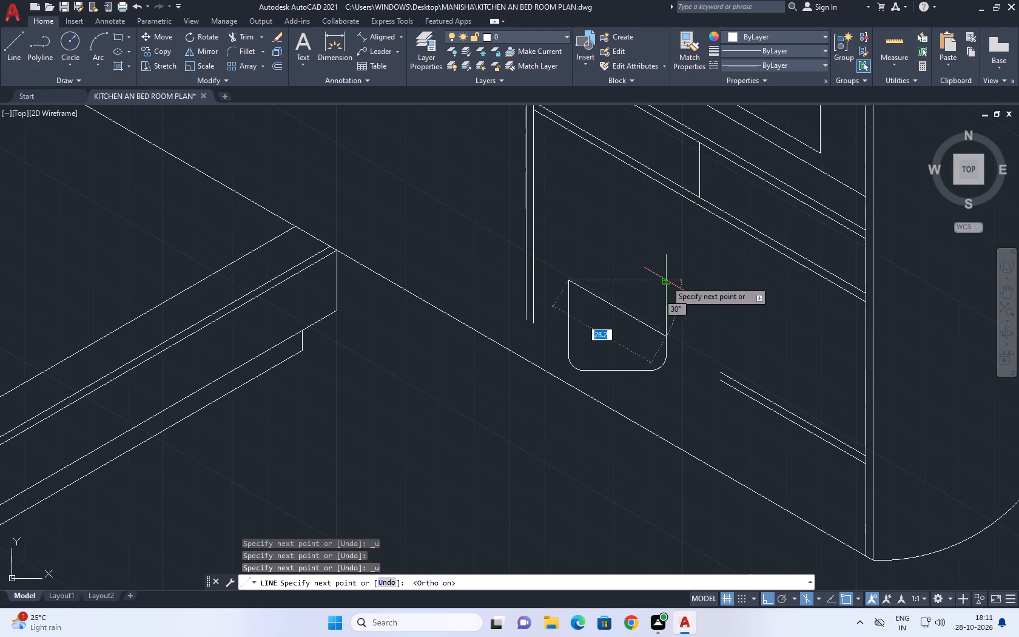
key("F8")
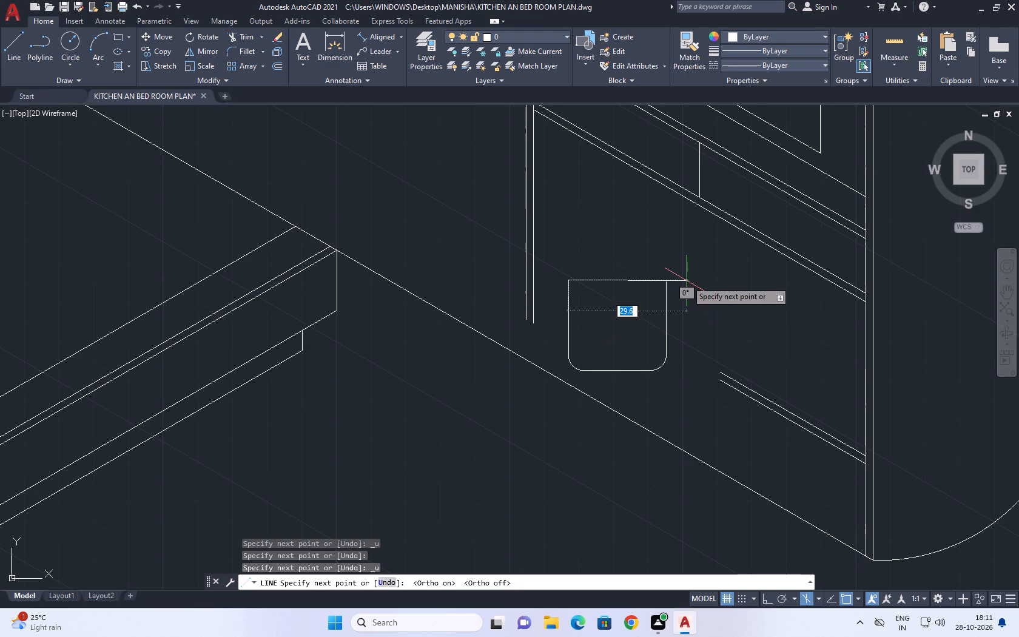
left_click(712, 280)
key("space")
Extend the stool's second vertical up to the level top line.
scroll(668, 286, "up", 1)
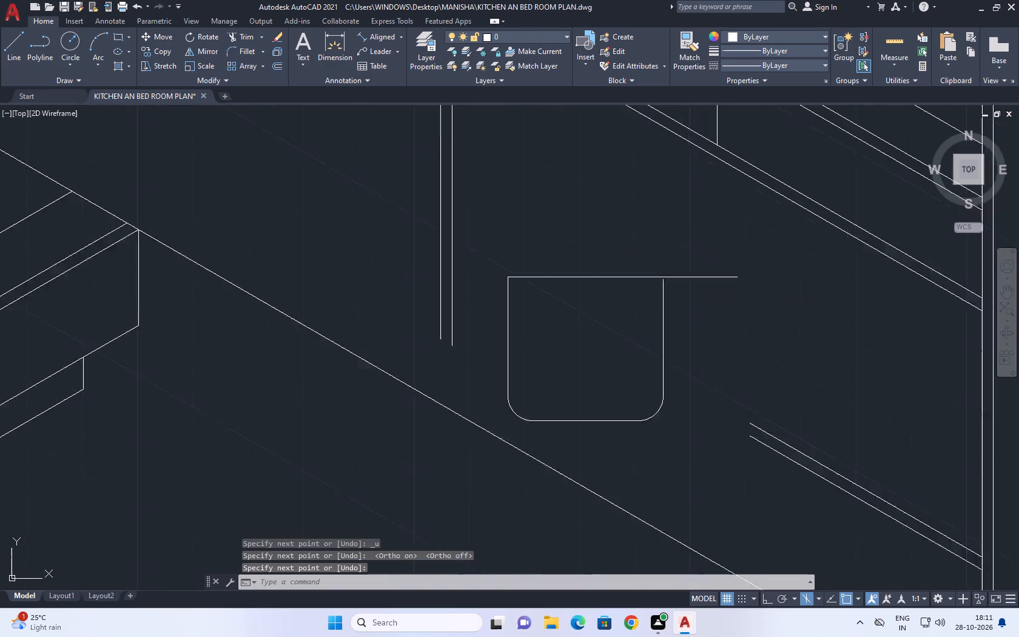
scroll(668, 286, "up", 1)
type("EX")
key("space")
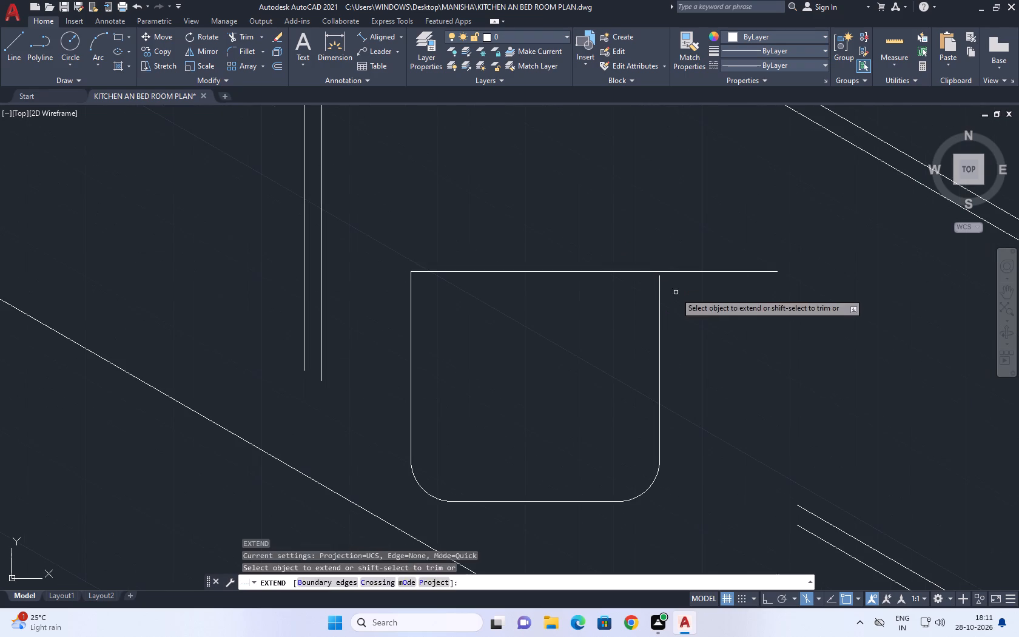
left_click(678, 295)
left_click(647, 296)
key("Escape")
Trim the part of the top line that overhangs beyond the stool's second vertical.
key("t")
key("r")
key("space")
left_click(719, 258)
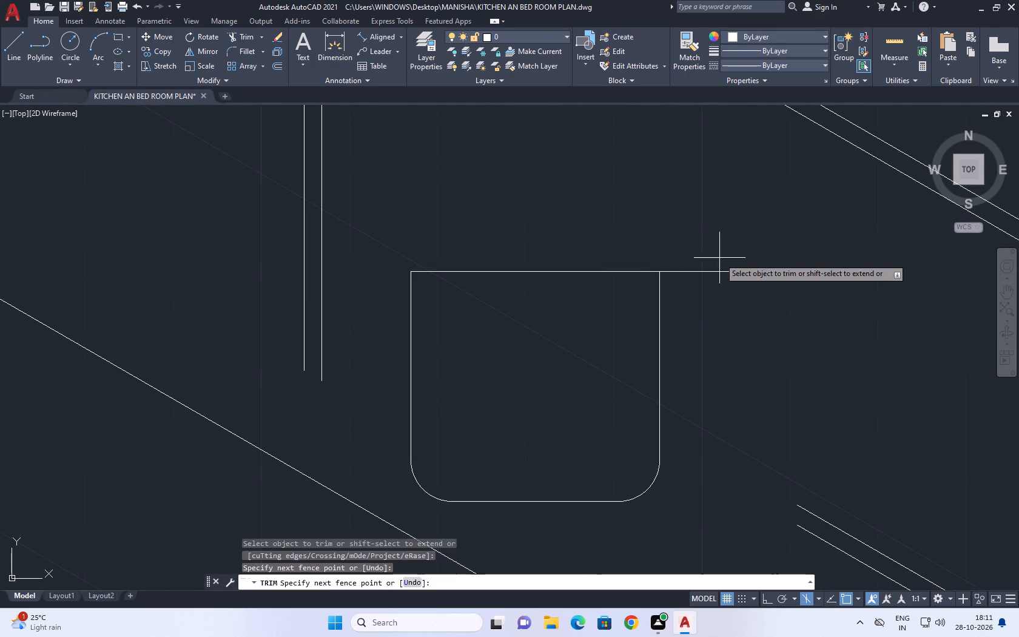
left_click(719, 290)
key("Escape")
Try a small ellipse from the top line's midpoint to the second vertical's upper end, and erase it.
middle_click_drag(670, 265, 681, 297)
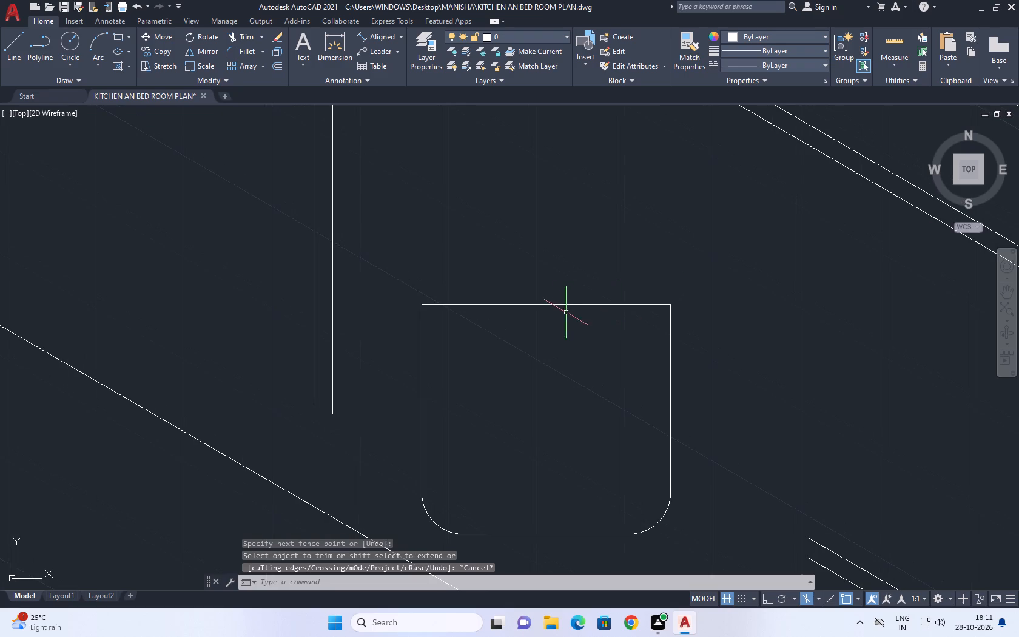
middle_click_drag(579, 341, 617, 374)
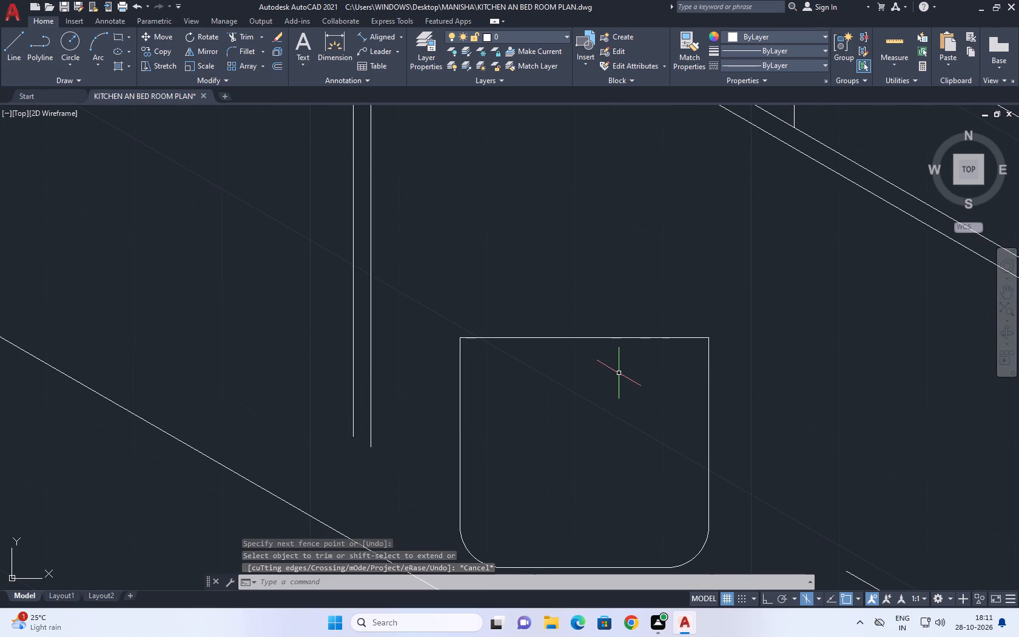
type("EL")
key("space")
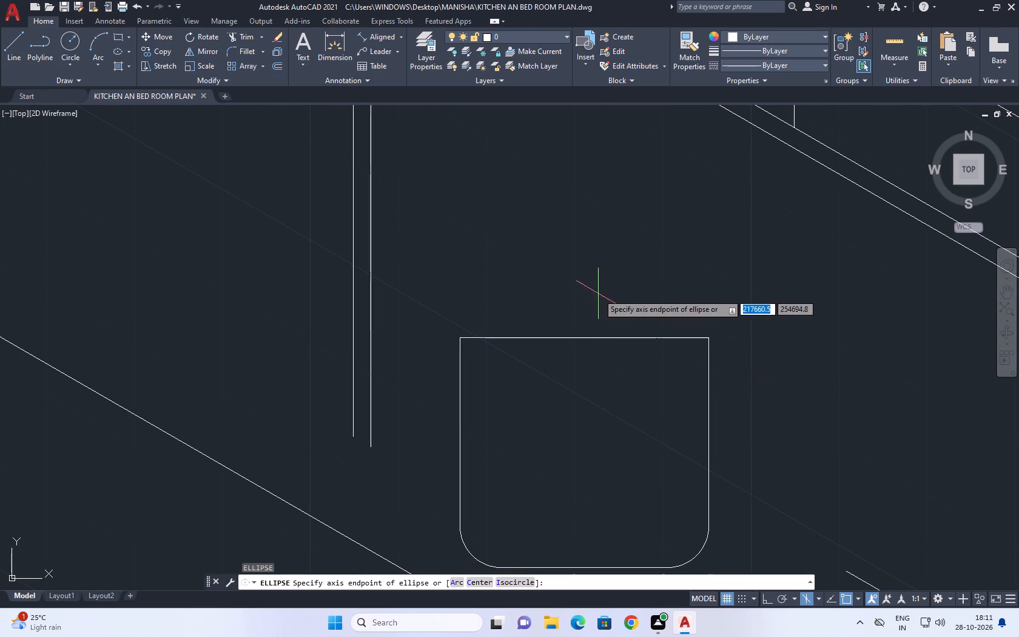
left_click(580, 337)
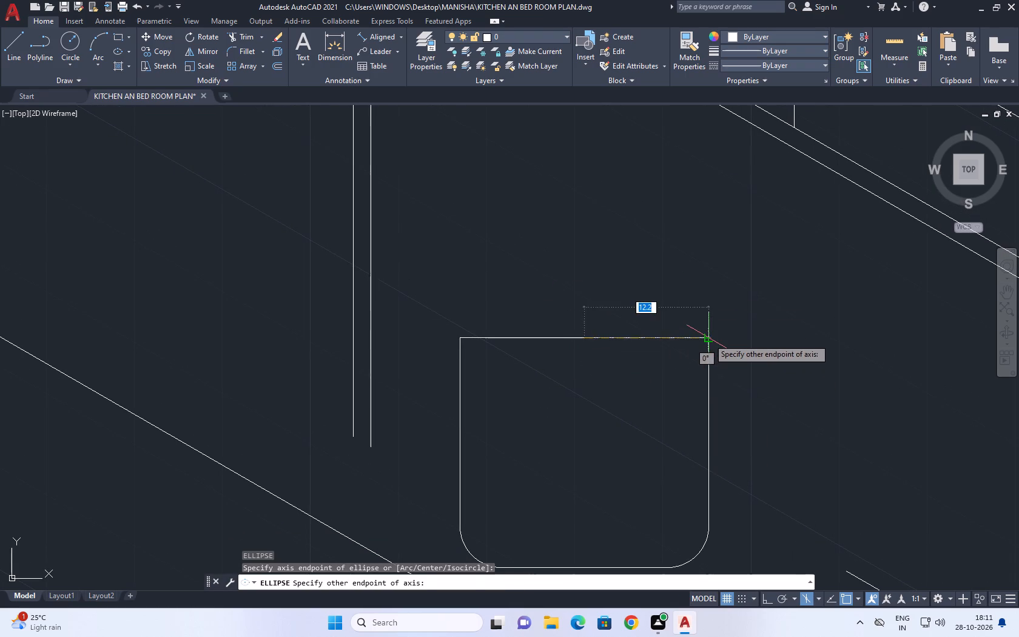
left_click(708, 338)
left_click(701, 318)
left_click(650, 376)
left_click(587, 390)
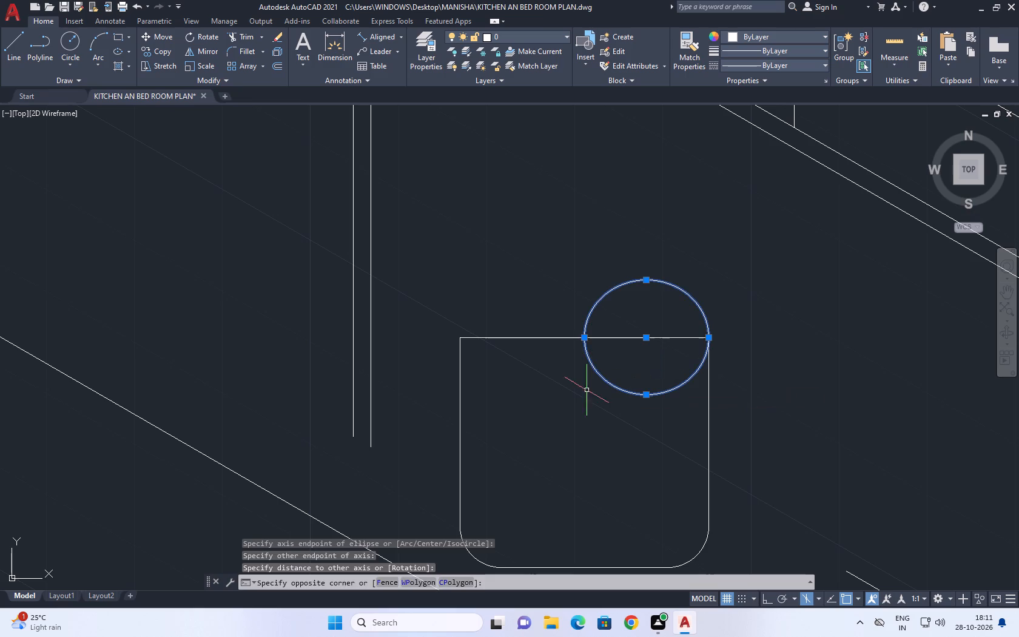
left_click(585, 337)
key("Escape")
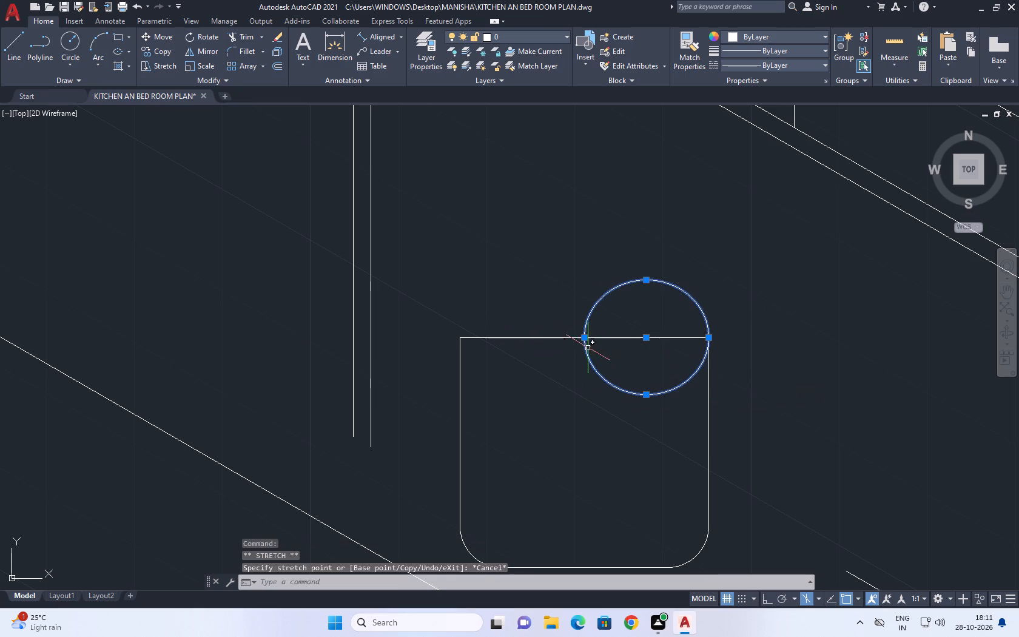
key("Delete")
Draw a flat ellipse across the stool's full width, using both ends of the top line as its long axis.
key("e")
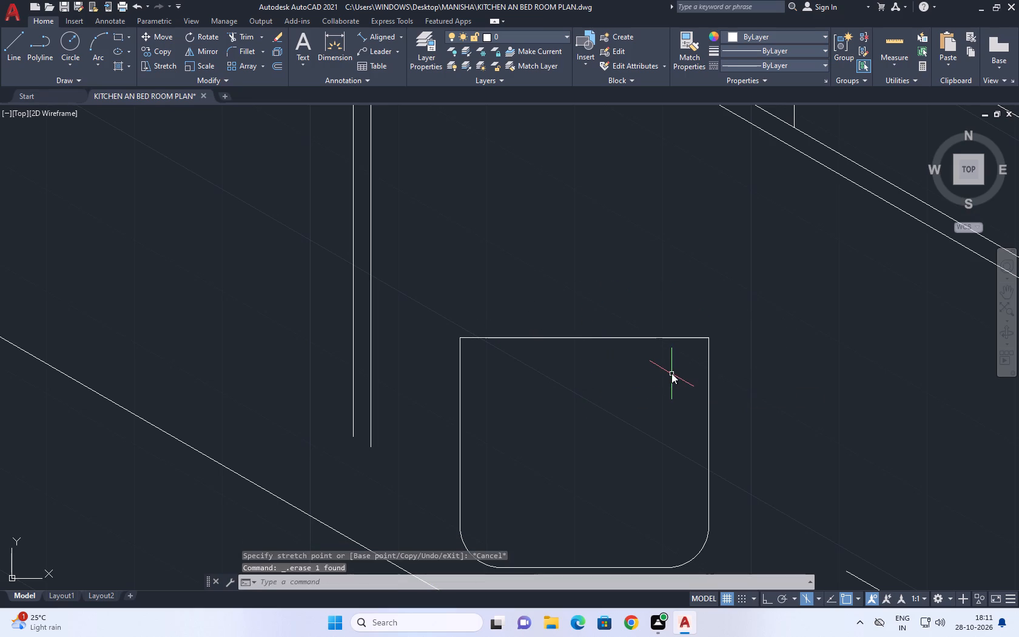
type("L")
key("space")
left_click(460, 335)
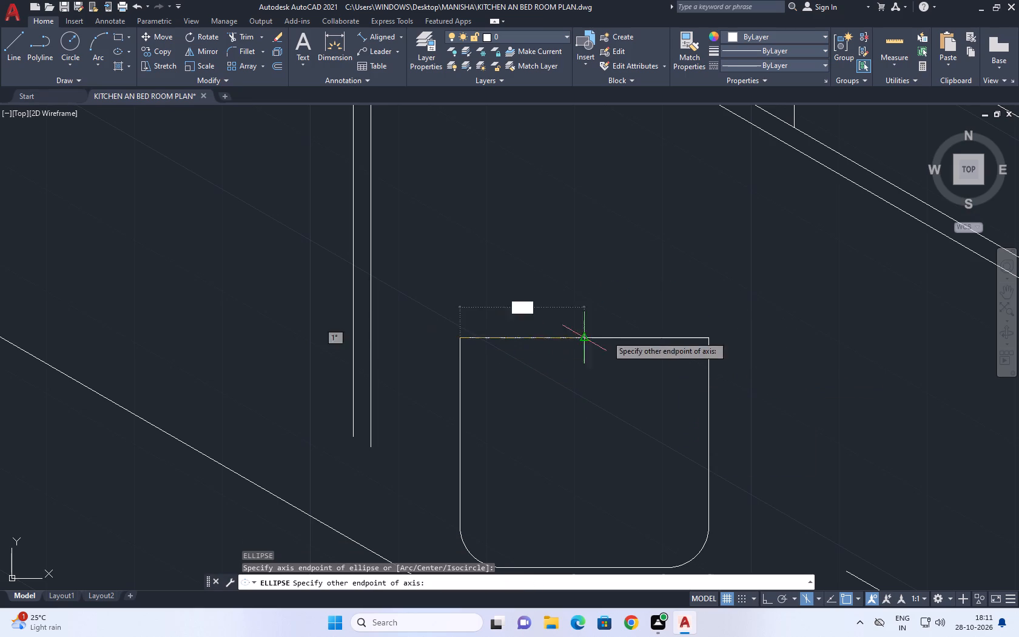
left_click(708, 338)
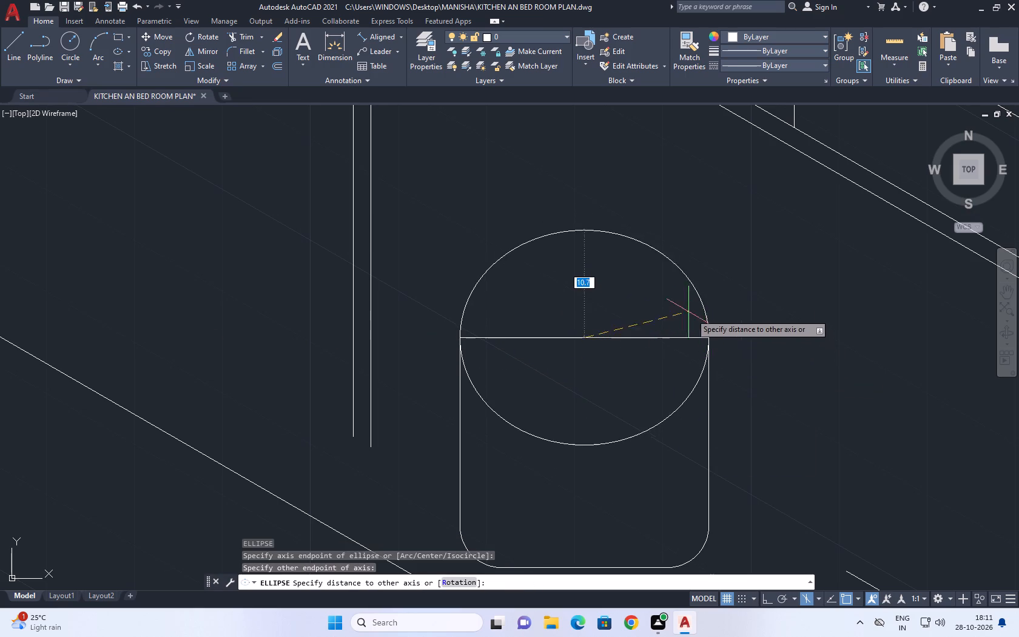
left_click(590, 311)
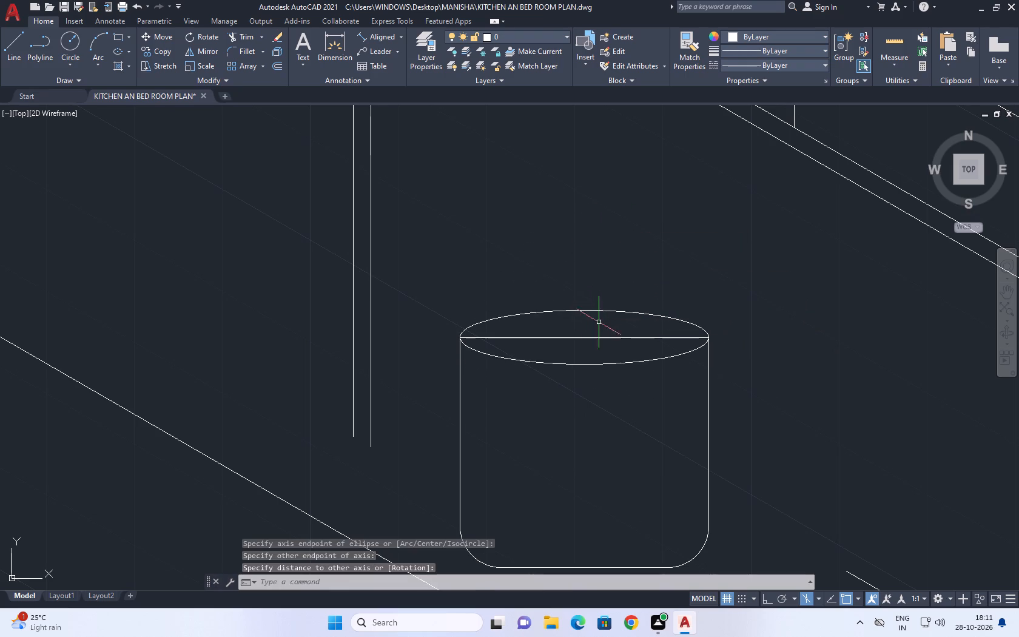
Erase the straight line running through the stool's top ellipse.
left_click(600, 334)
left_click(594, 346)
key("Delete")
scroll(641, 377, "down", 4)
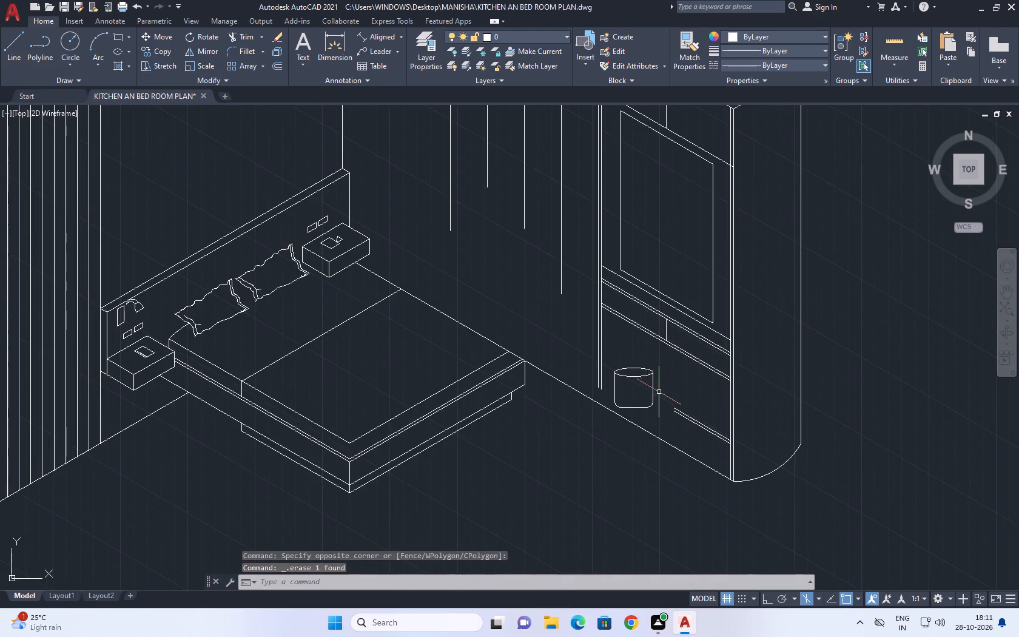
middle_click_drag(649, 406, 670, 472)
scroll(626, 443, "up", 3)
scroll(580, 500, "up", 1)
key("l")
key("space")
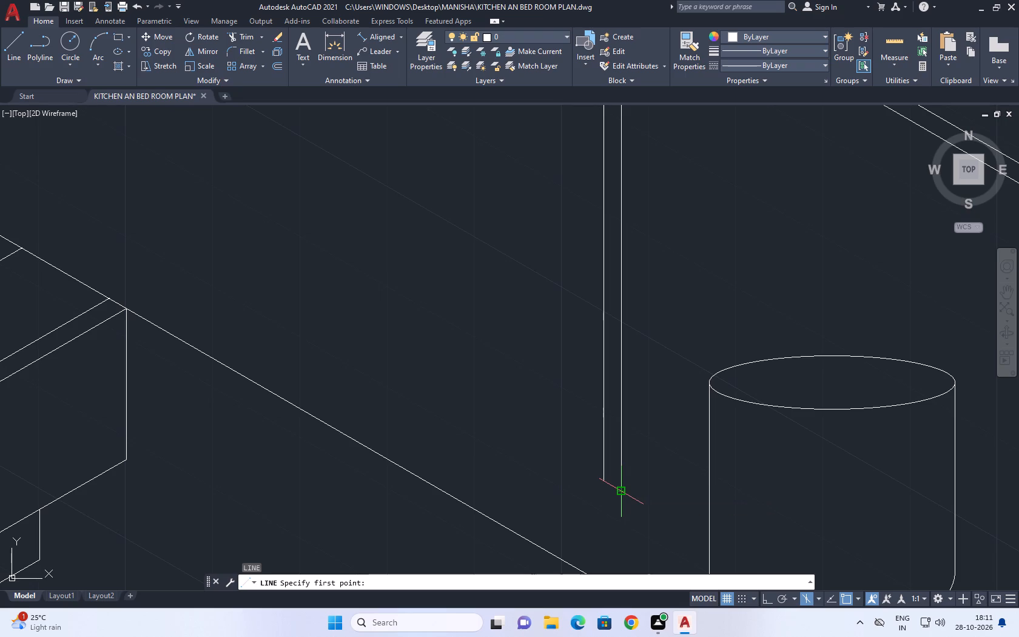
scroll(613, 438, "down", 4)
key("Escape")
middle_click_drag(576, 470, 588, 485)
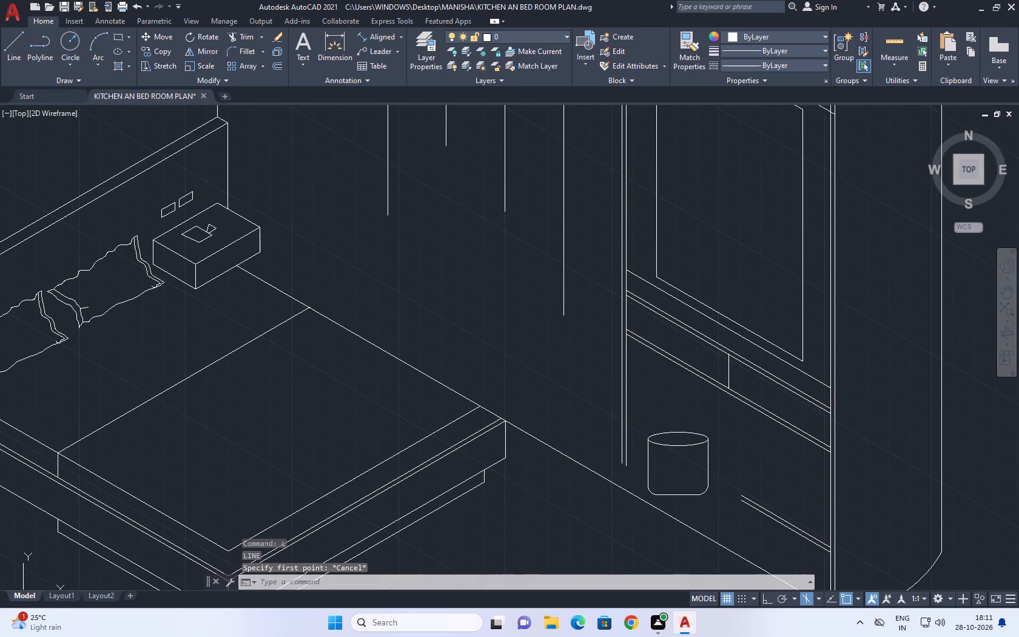
Extend the pair of verticals on the tall feature's bed side down to the floor line.
type("EX")
key("space")
left_click(638, 417)
left_click(602, 420)
scroll(624, 503, "up", 1)
key("Escape")
Draw a 30° line from the foot of the inner vertical across the stool's side, using the top isoplane with Ortho on.
middle_click_drag(660, 501, 629, 436)
type("L")
key("space")
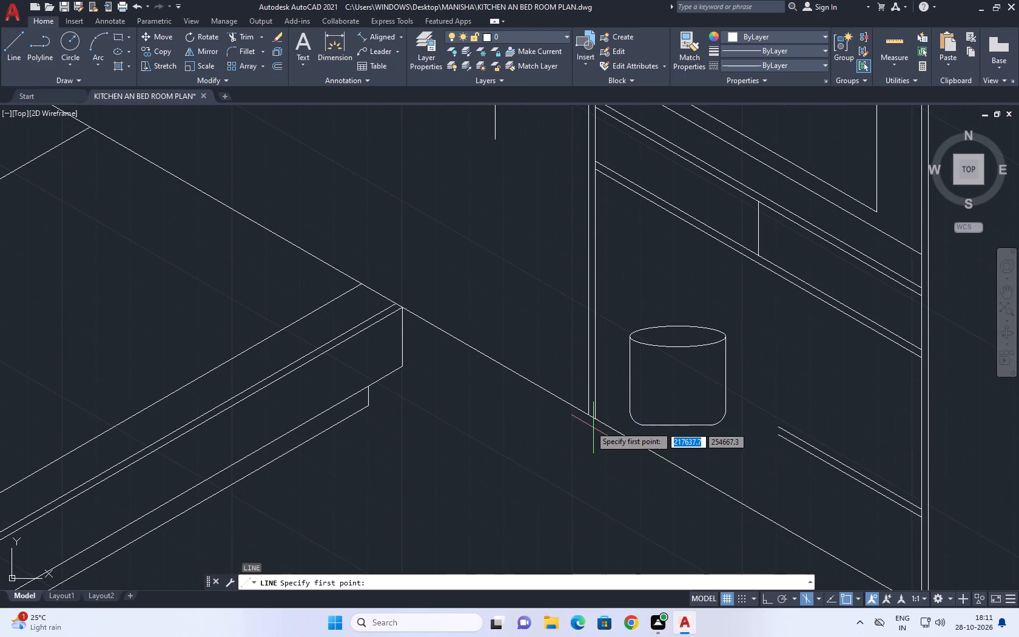
scroll(589, 425, "up", 2)
left_click(603, 413)
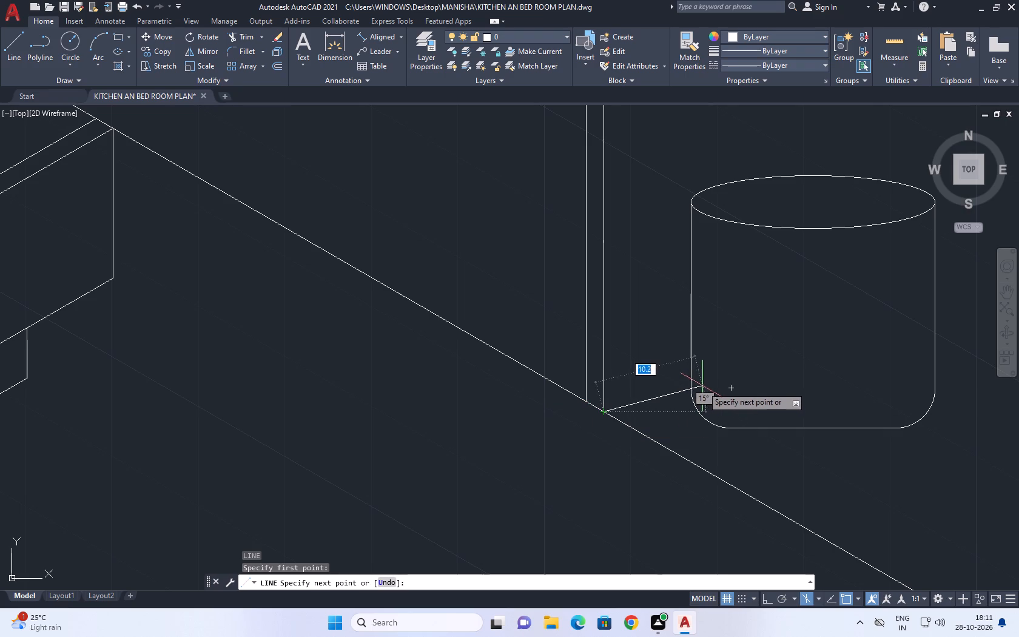
key("F5")
key("F8")
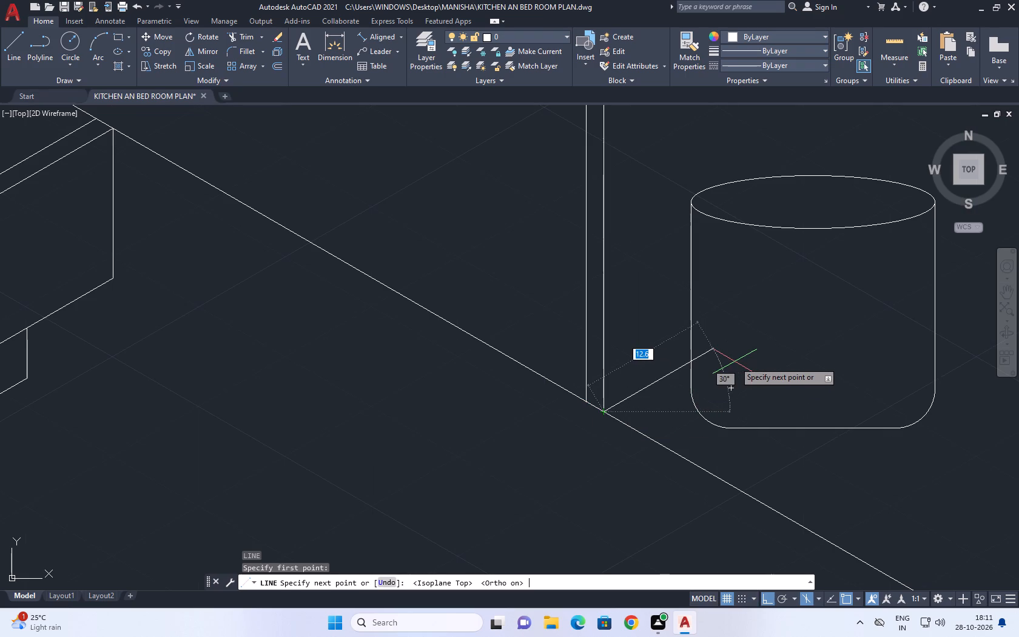
left_click(735, 362)
key("Escape")
key("space")
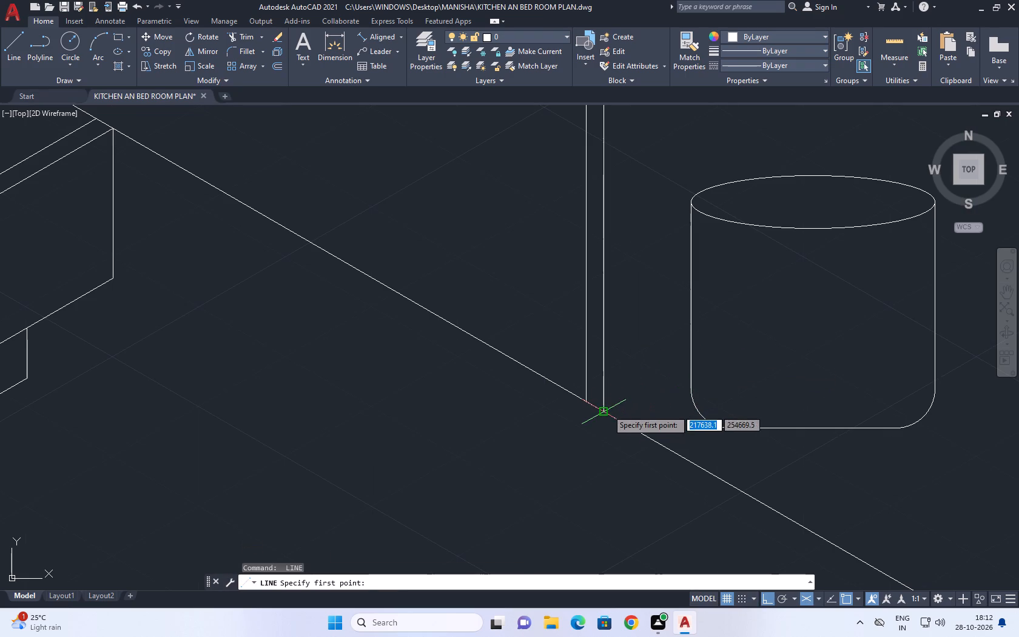
left_click(600, 413)
left_click(753, 363)
key("Escape")
Trim the part of the 30° line that runs inside the stool outline.
scroll(679, 352, "down", 2)
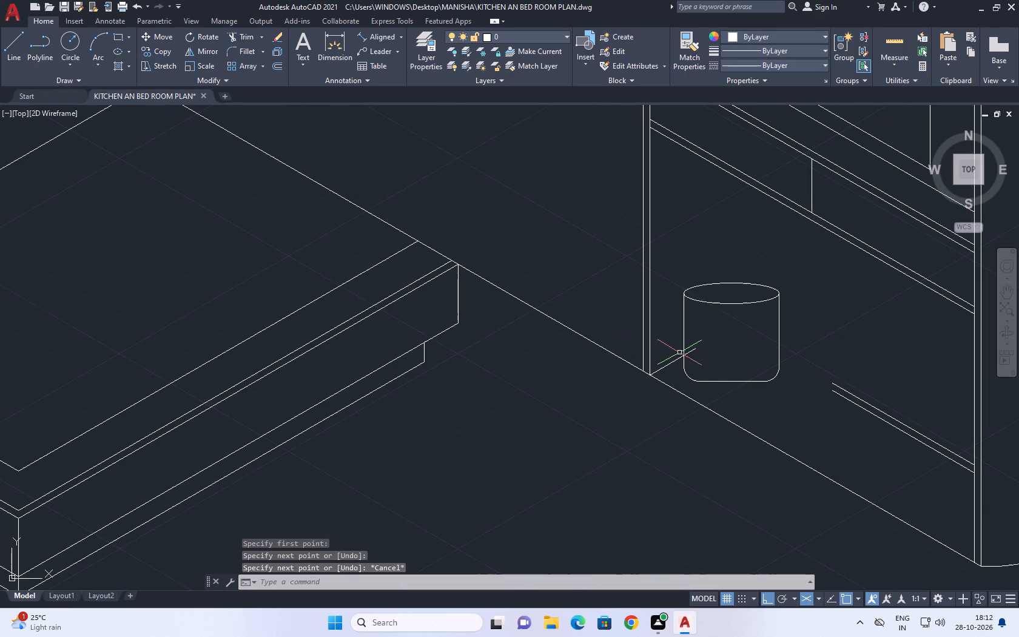
type("TR")
key("space")
scroll(680, 353, "up", 1)
left_click(696, 354)
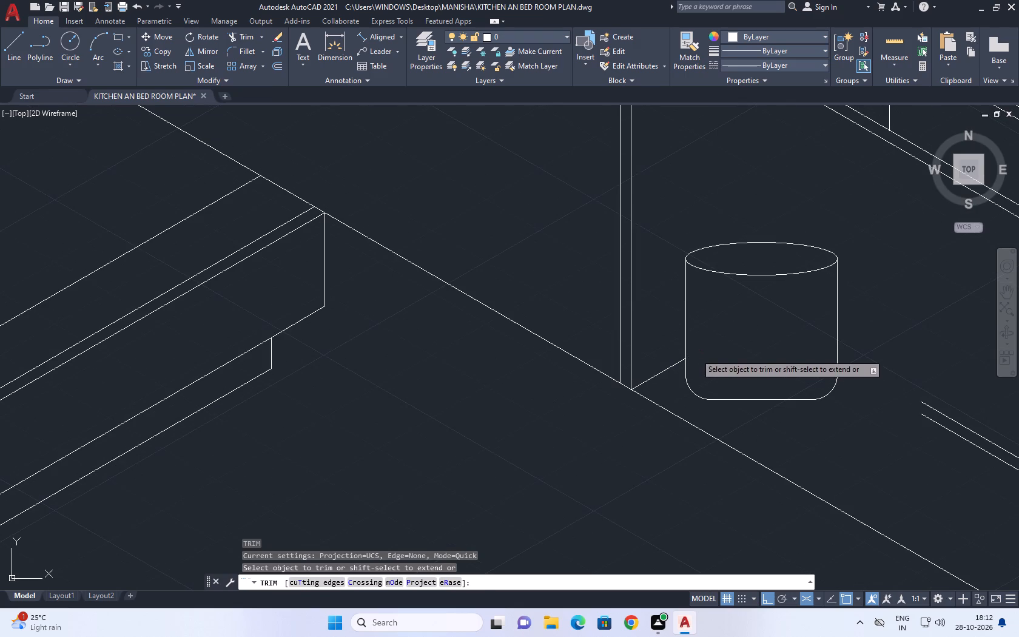
scroll(699, 392, "down", 4)
key("Escape")
Extend the two lower shelf lines back to the stool's side.
middle_click_drag(762, 408, 731, 451)
key("e")
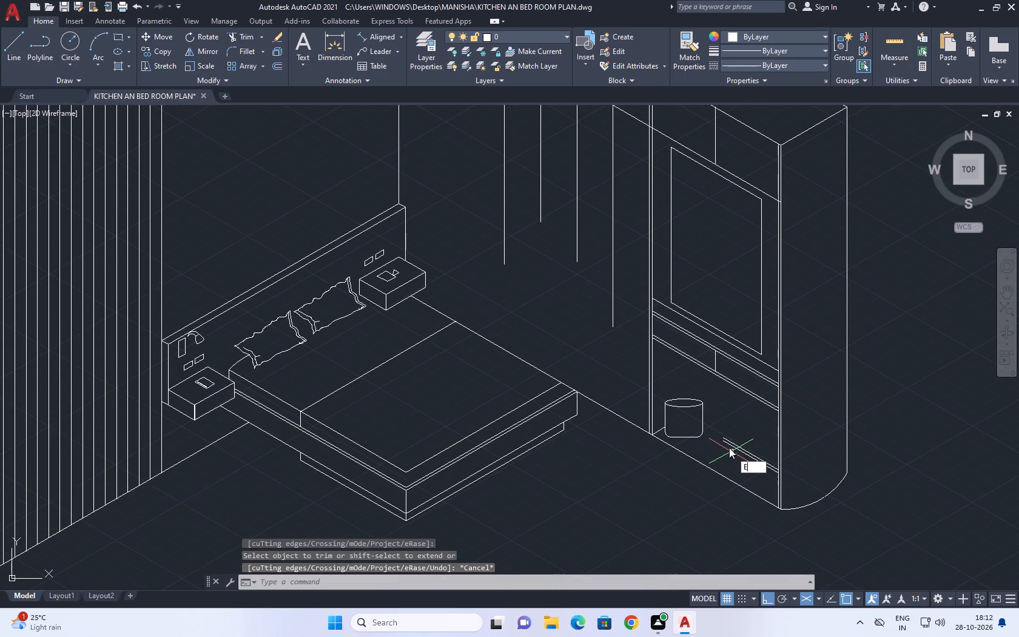
key("x")
key("space")
left_click(729, 431)
left_click(724, 450)
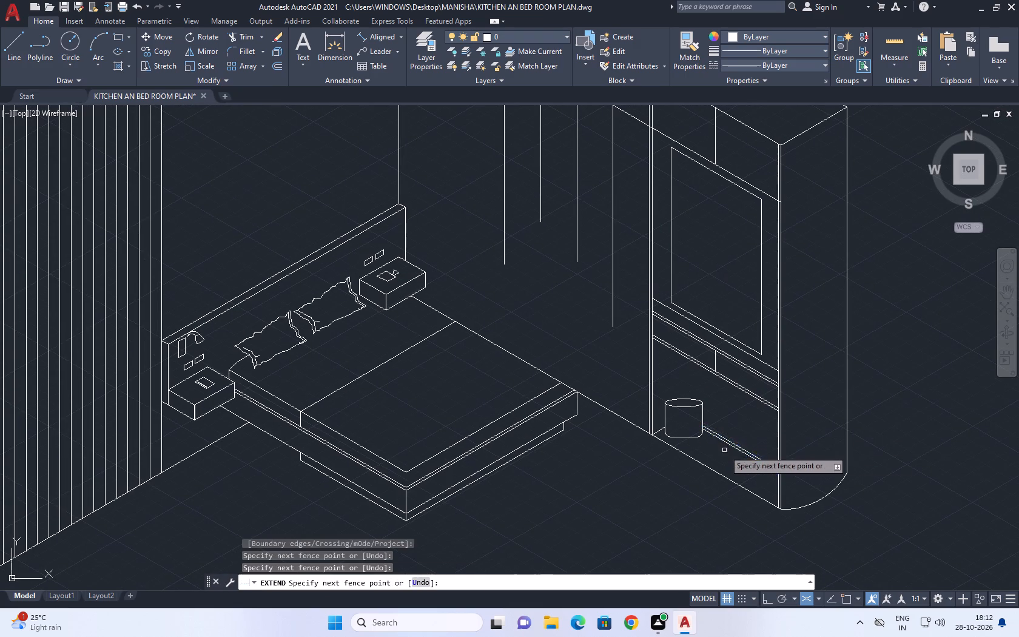
key("Escape")
Trim away the floor line between the tall feature's two sides, below the lower shelf.
scroll(699, 417, "down", 1)
middle_click_drag(733, 422, 731, 414)
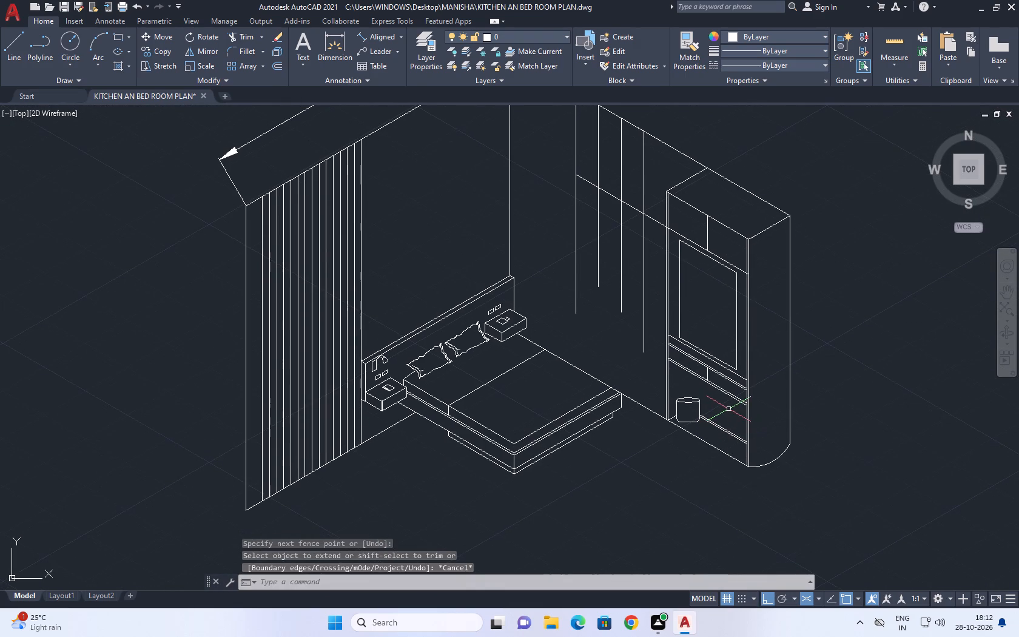
key("t")
key("r")
key("space")
left_click(723, 439)
left_click(705, 460)
key("Escape")
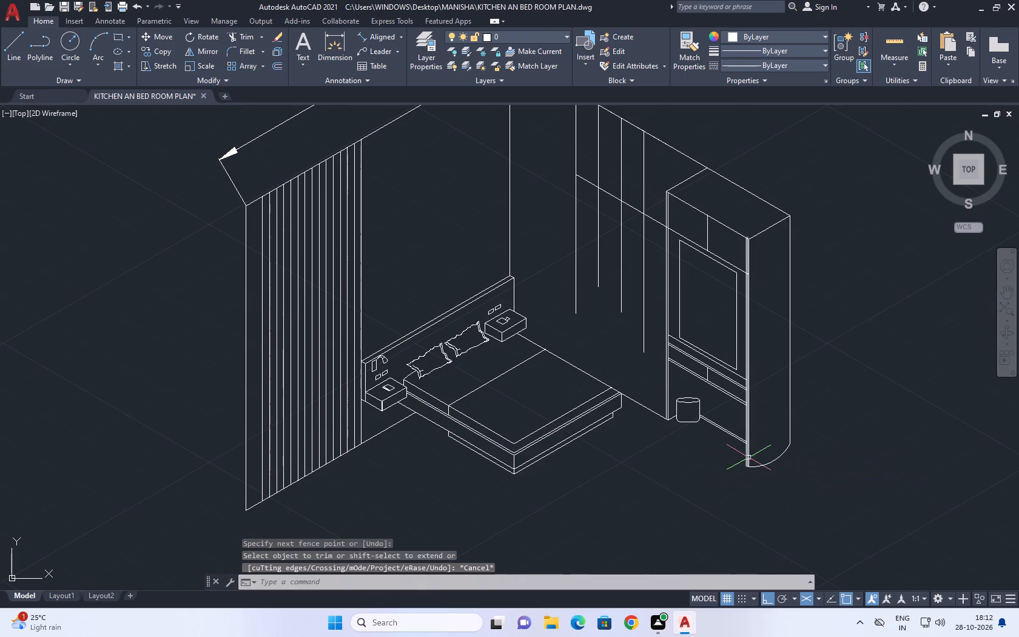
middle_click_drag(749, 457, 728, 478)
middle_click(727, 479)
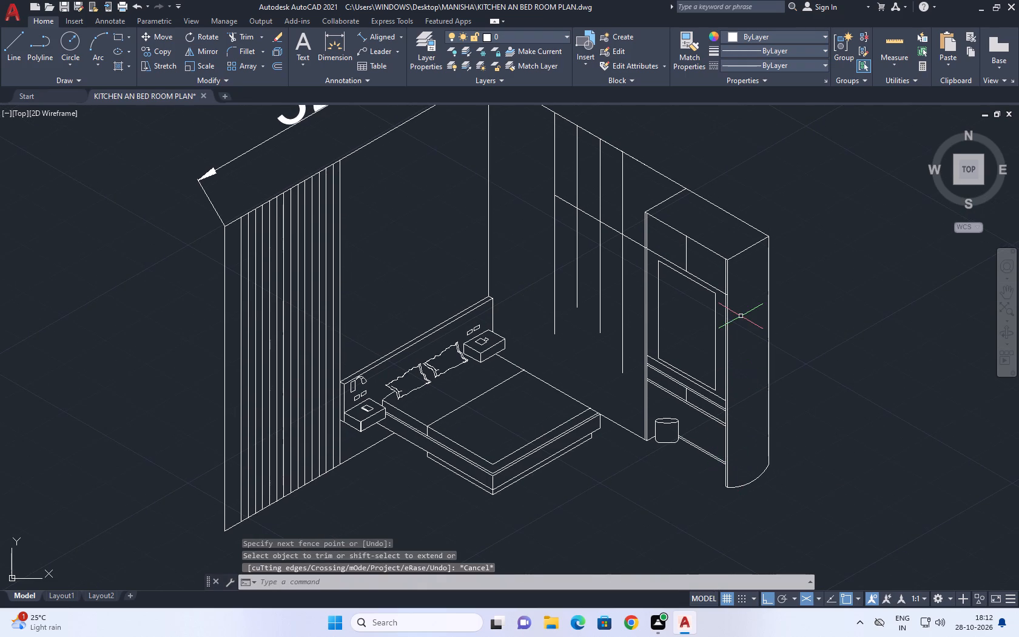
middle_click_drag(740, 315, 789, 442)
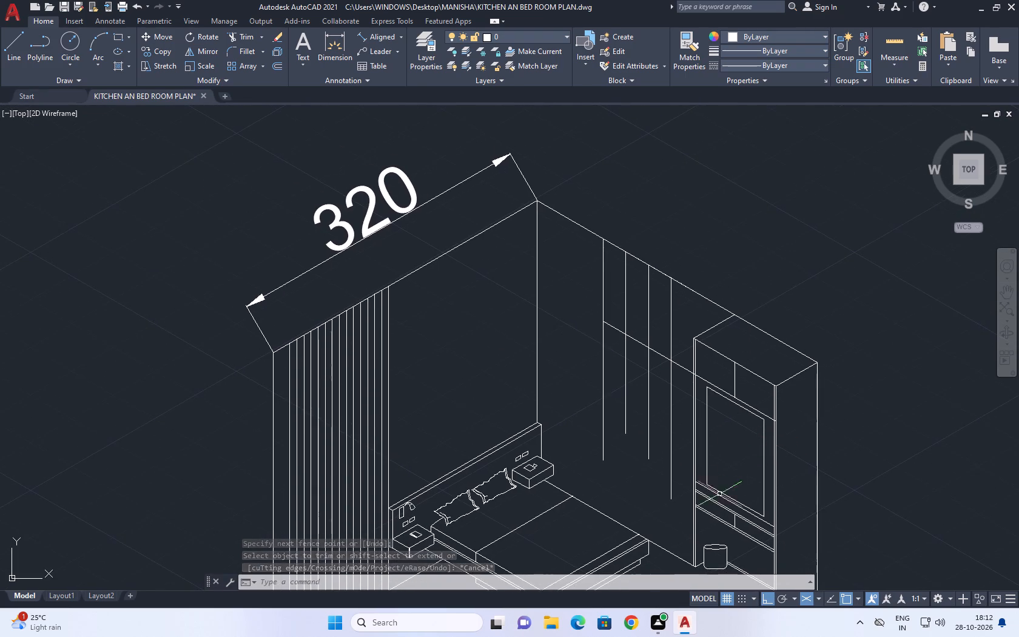
Copy the vertical divider nearest the room corner, on the tall feature's wall, 5 units along the wall towards the feature.
scroll(719, 494, "up", 2)
middle_click_drag(713, 494, 708, 444)
scroll(707, 459, "up", 3)
middle_click_drag(648, 423, 648, 416)
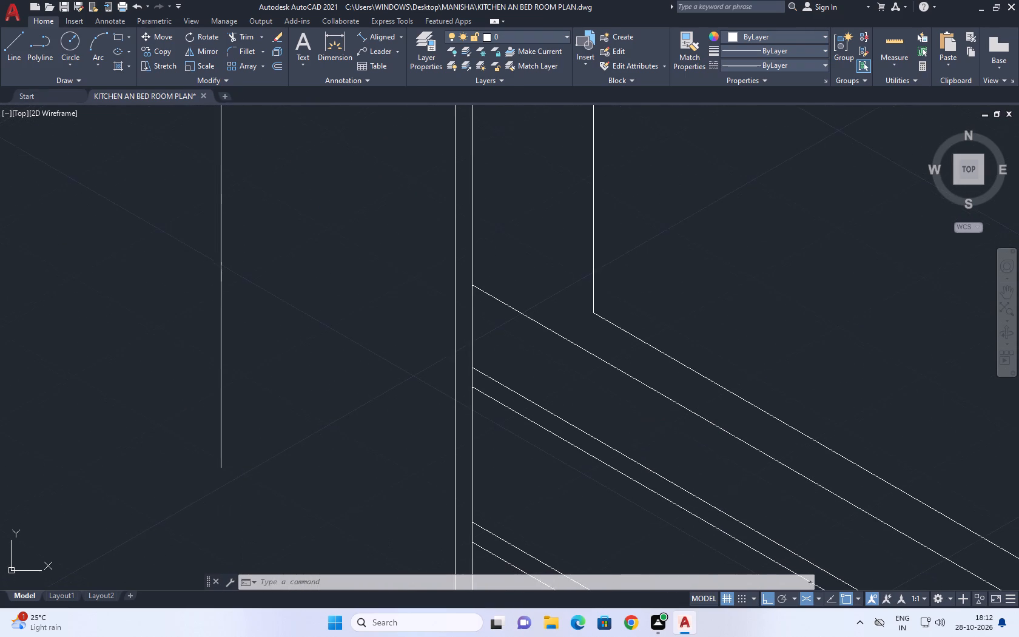
middle_click_drag(648, 416, 697, 434)
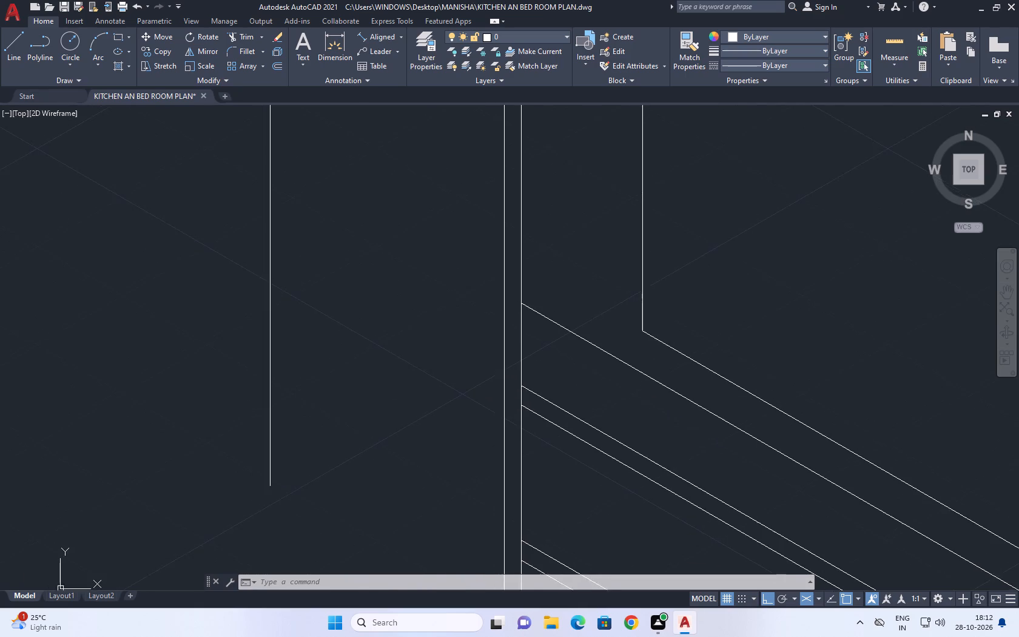
scroll(697, 434, "down", 3)
middle_click_drag(589, 297, 688, 403)
scroll(688, 403, "down", 3)
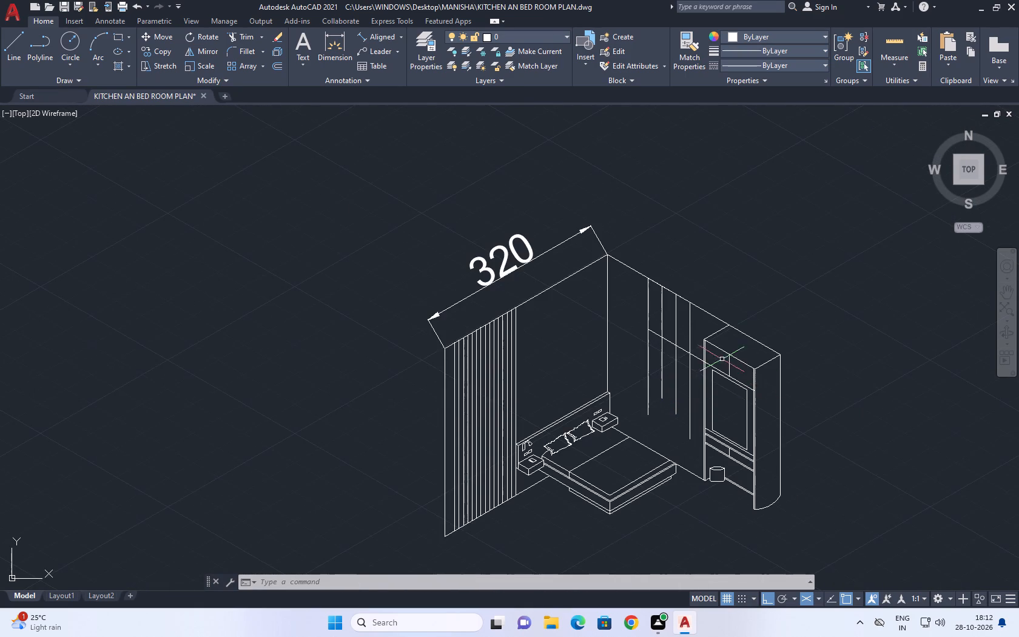
scroll(719, 358, "up", 2)
middle_click_drag(620, 305, 661, 322)
middle_click(661, 322)
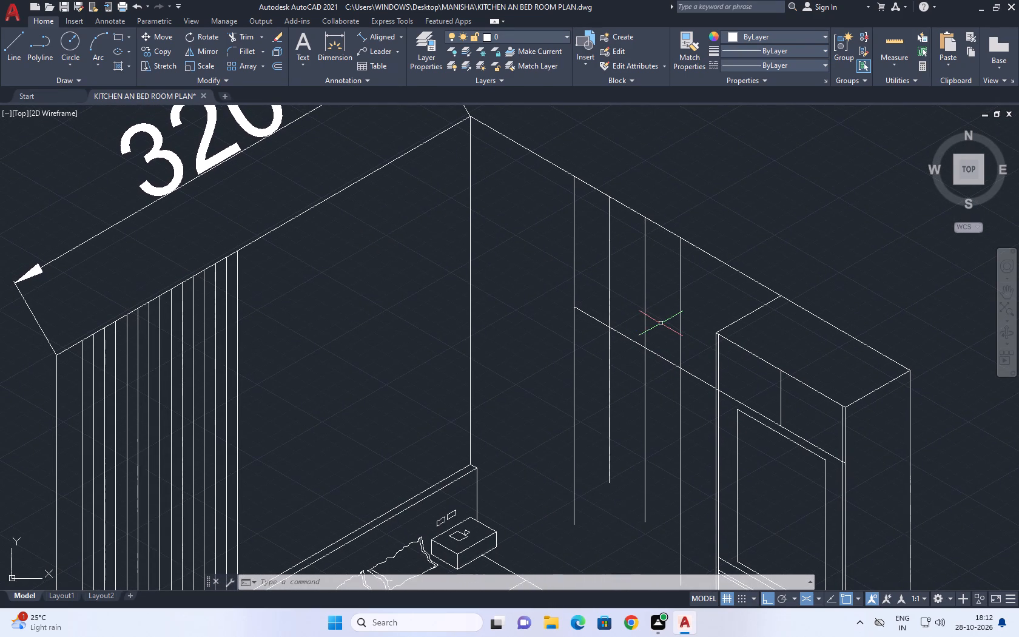
middle_click_drag(580, 336, 585, 340)
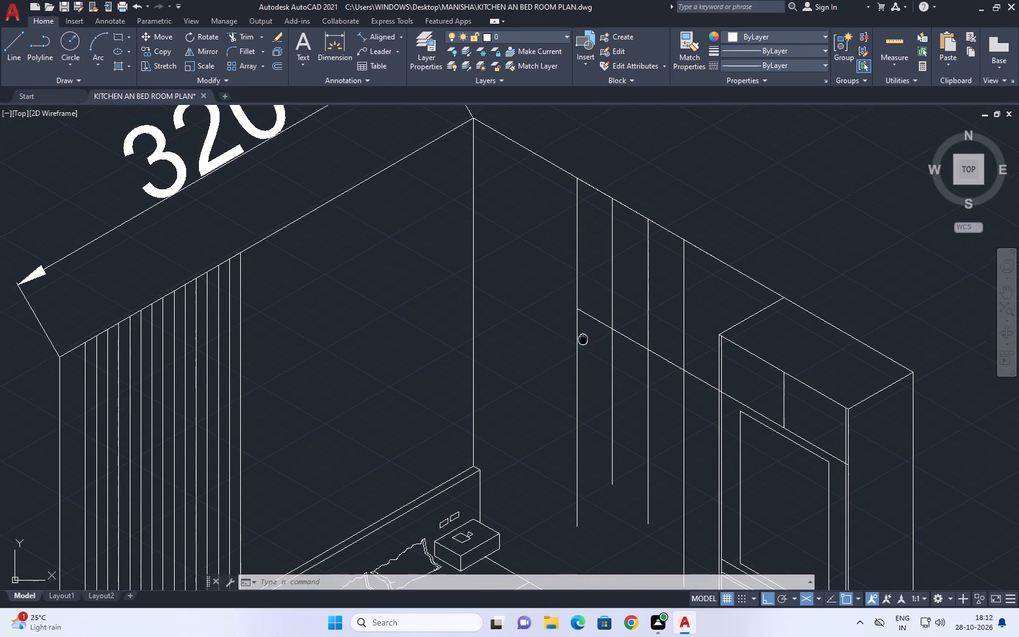
middle_click_drag(585, 340, 614, 355)
left_click(613, 355)
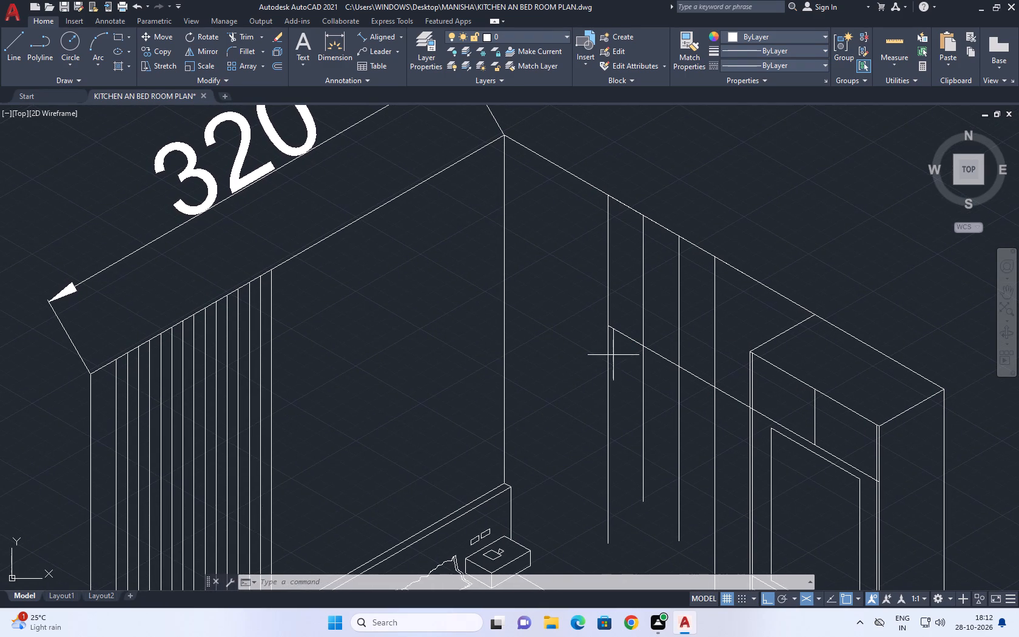
left_click(602, 341)
left_click(161, 50)
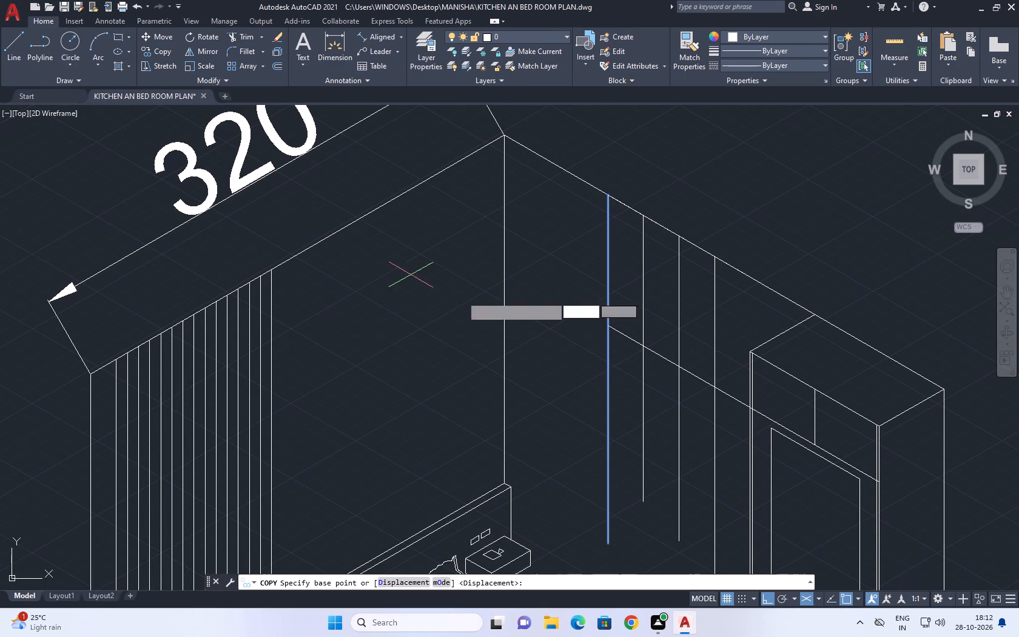
middle_click_drag(628, 292, 602, 241)
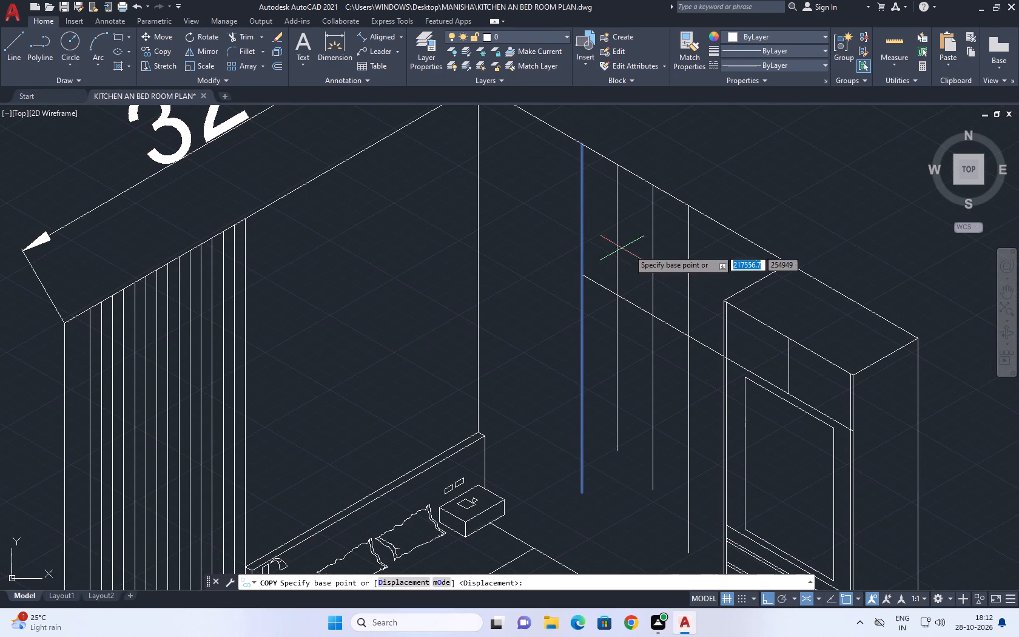
scroll(590, 251, "up", 1)
left_click(591, 245)
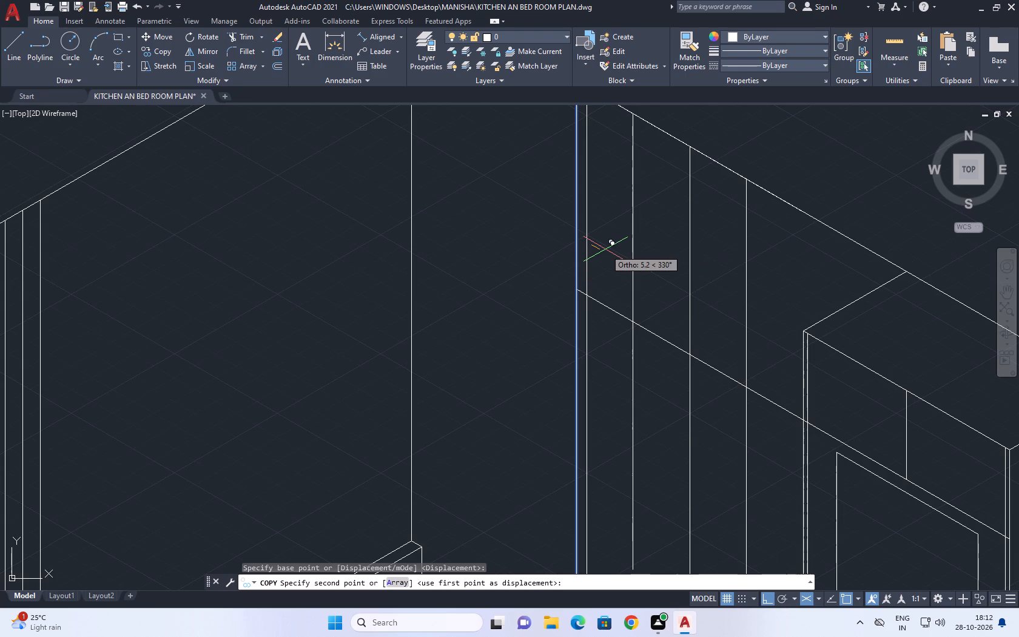
type("10")
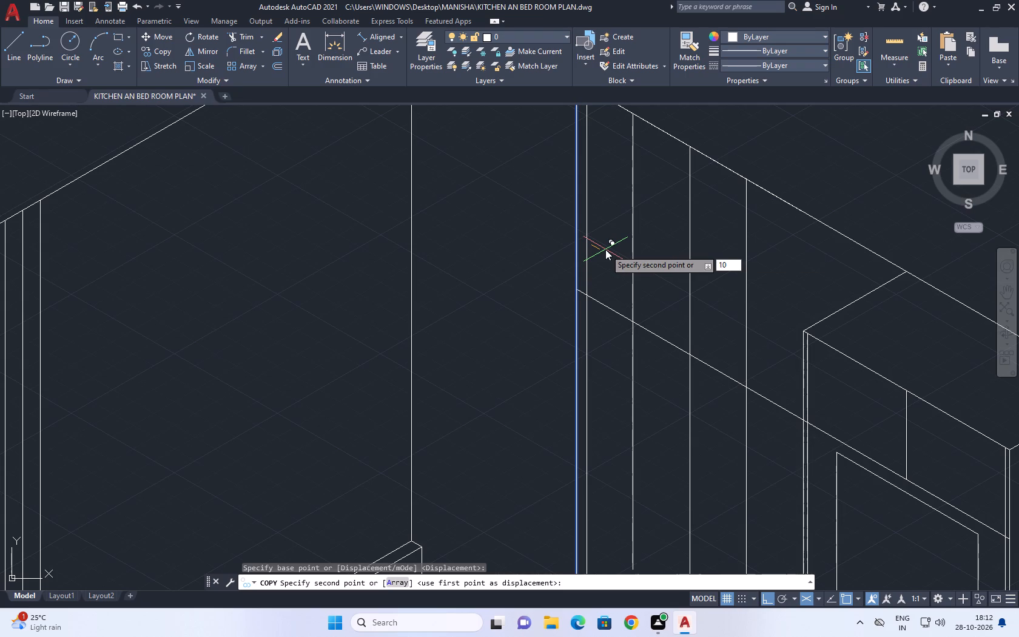
key("Return")
key("ctrl+z")
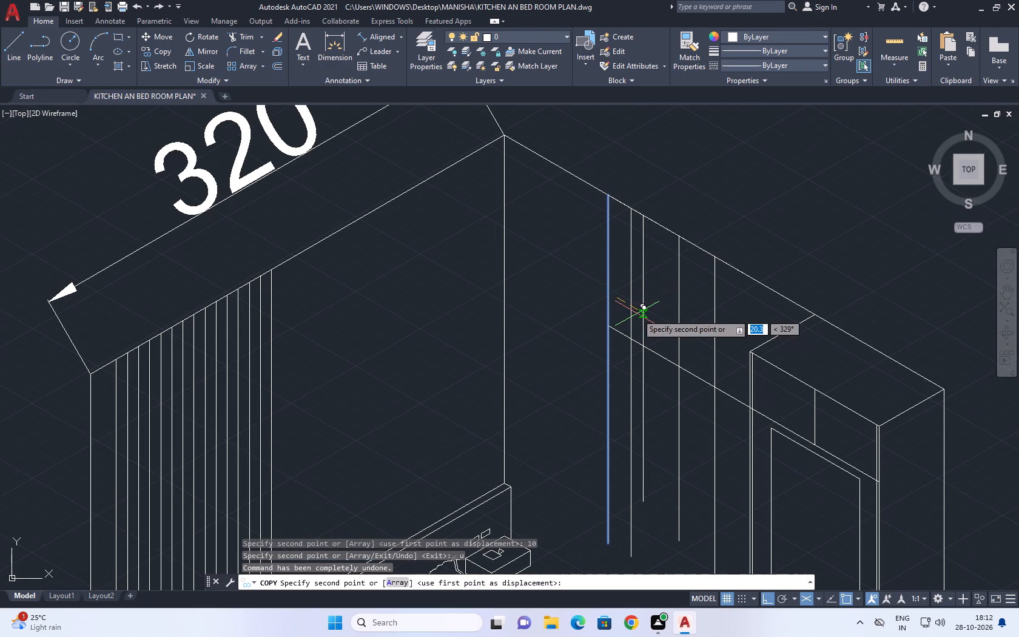
key("5")
key("Return")
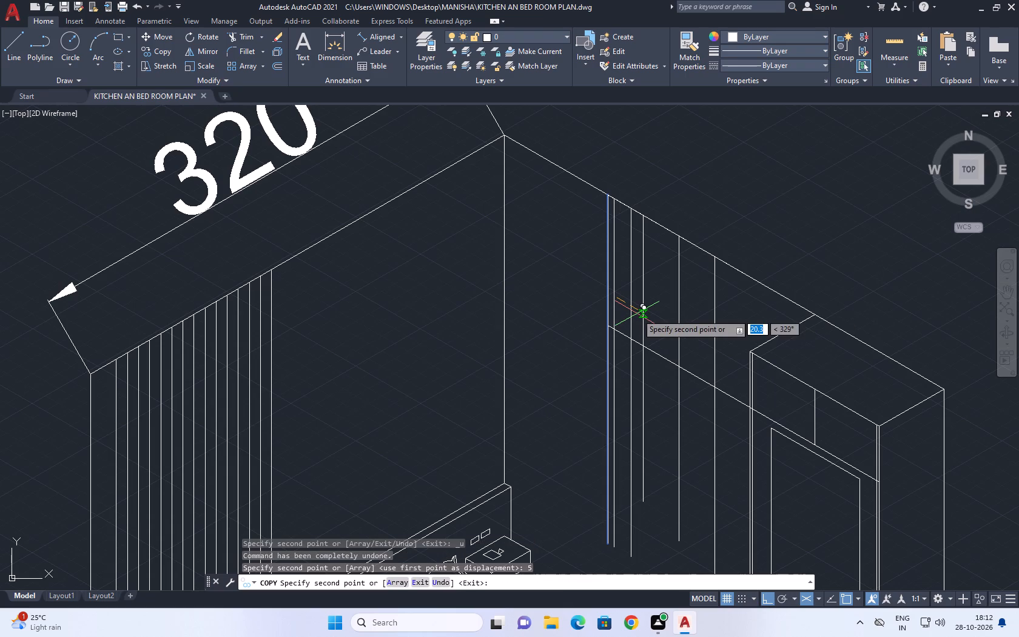
key("space")
Copy the sloping line crossing the dividers by 1 unit in the right isoplane, and again 2 units straight down in the left isoplane.
middle_click(615, 353)
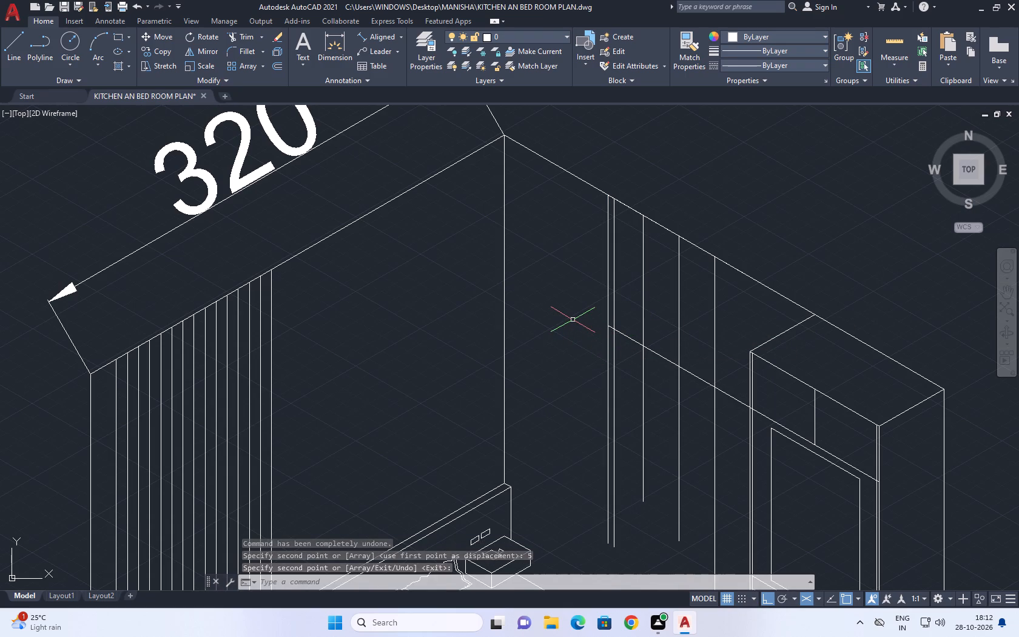
middle_click_drag(609, 331, 607, 331)
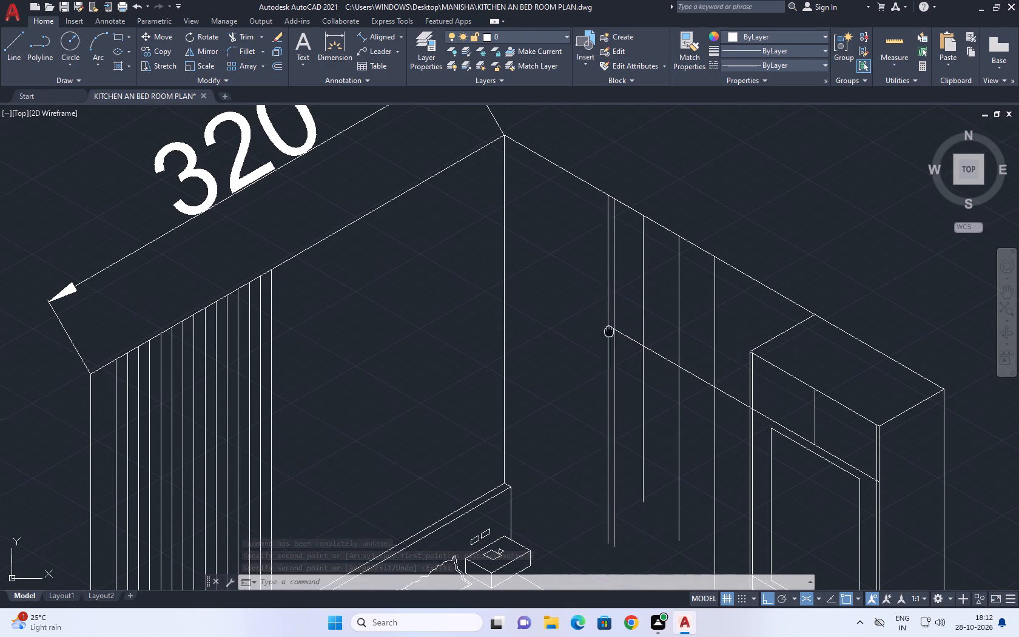
middle_click_drag(607, 331, 582, 331)
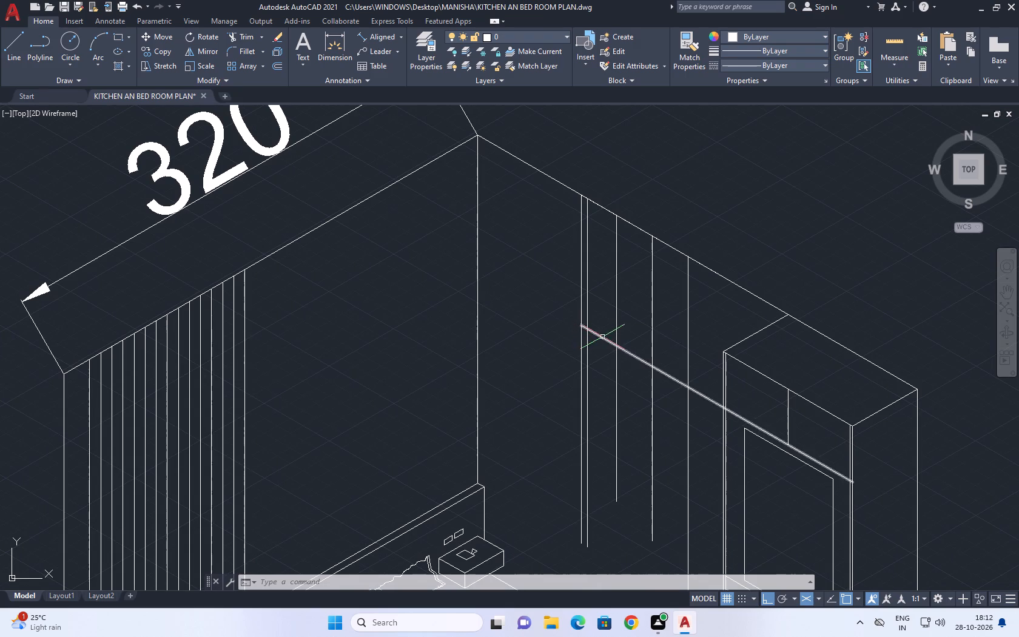
left_click(602, 337)
key("c")
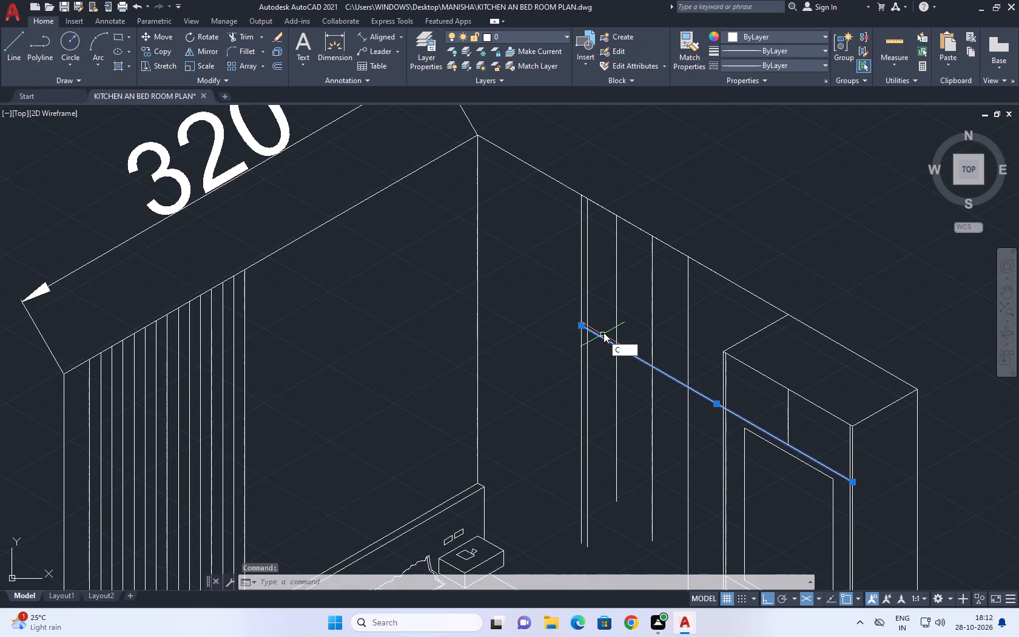
type("O")
key("space")
left_click(608, 331)
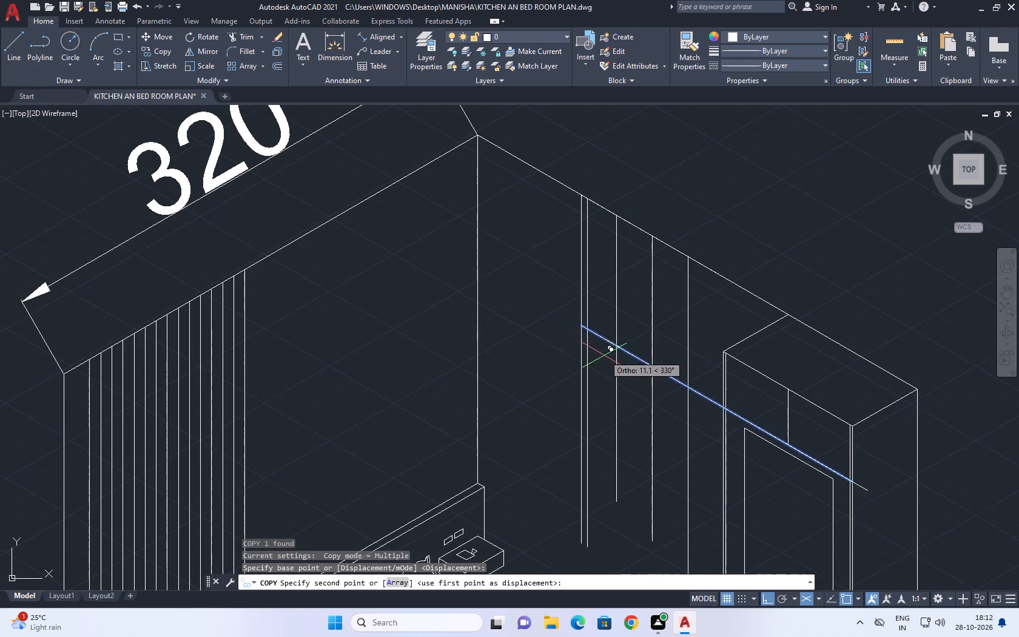
key("F5")
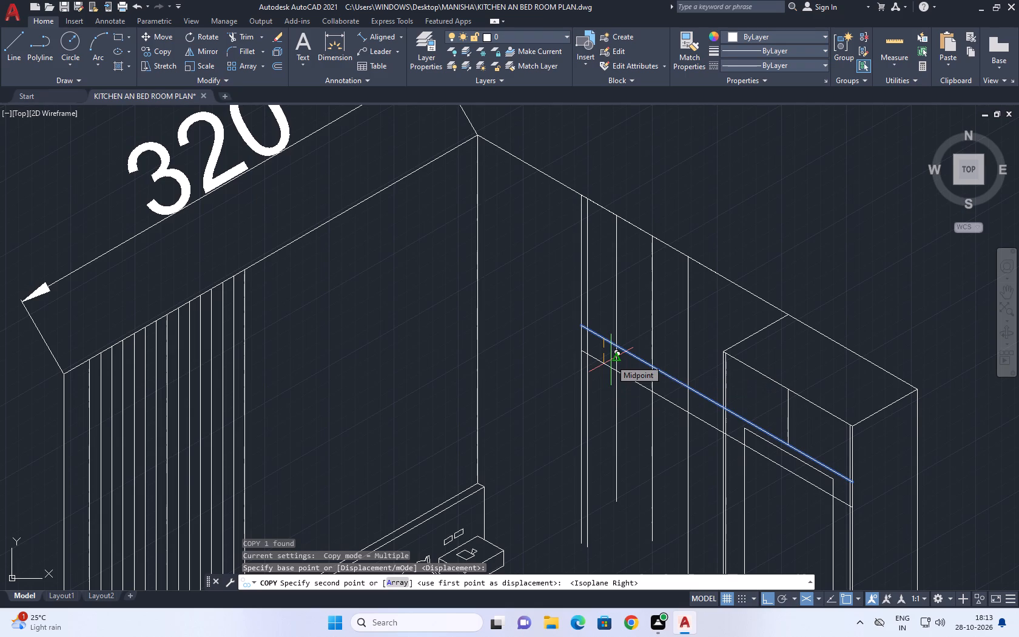
key("1")
key("Return")
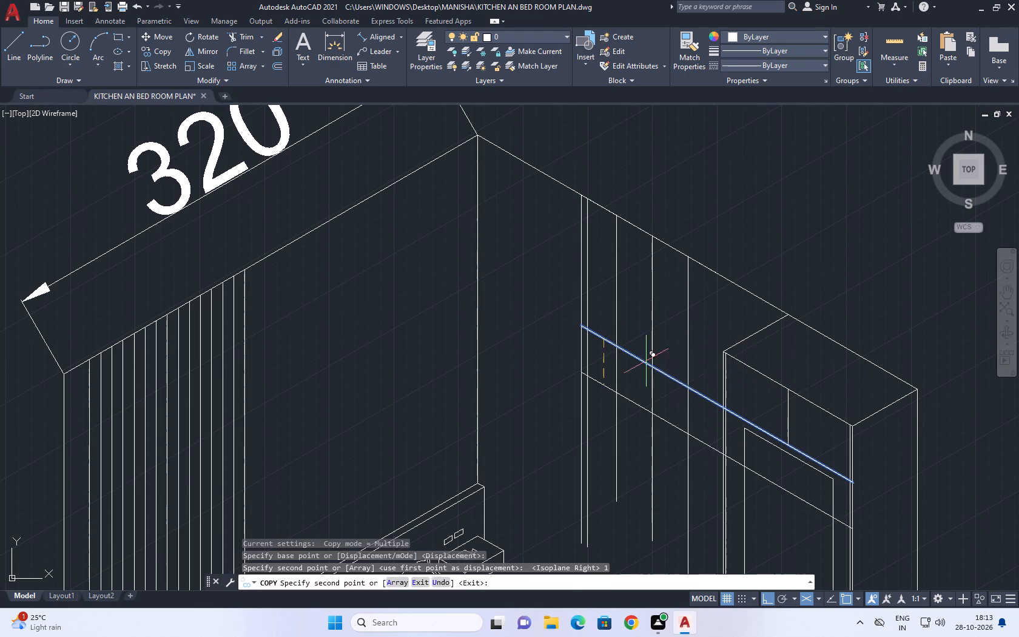
scroll(615, 354, "up", 2)
scroll(557, 275, "up", 4)
middle_click_drag(459, 426, 500, 346)
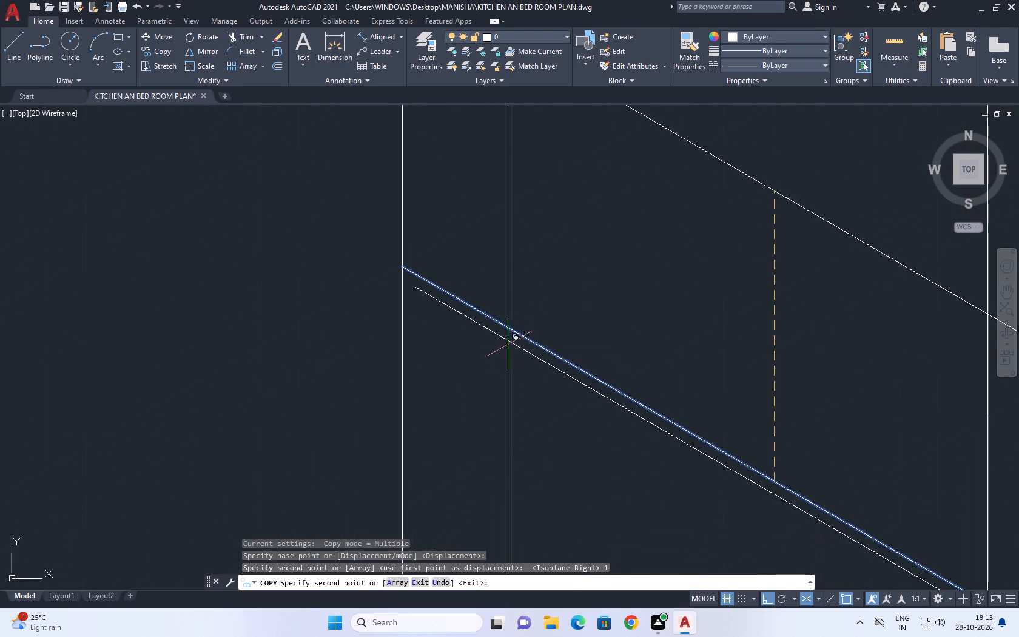
scroll(496, 397, "down", 2)
key("F5")
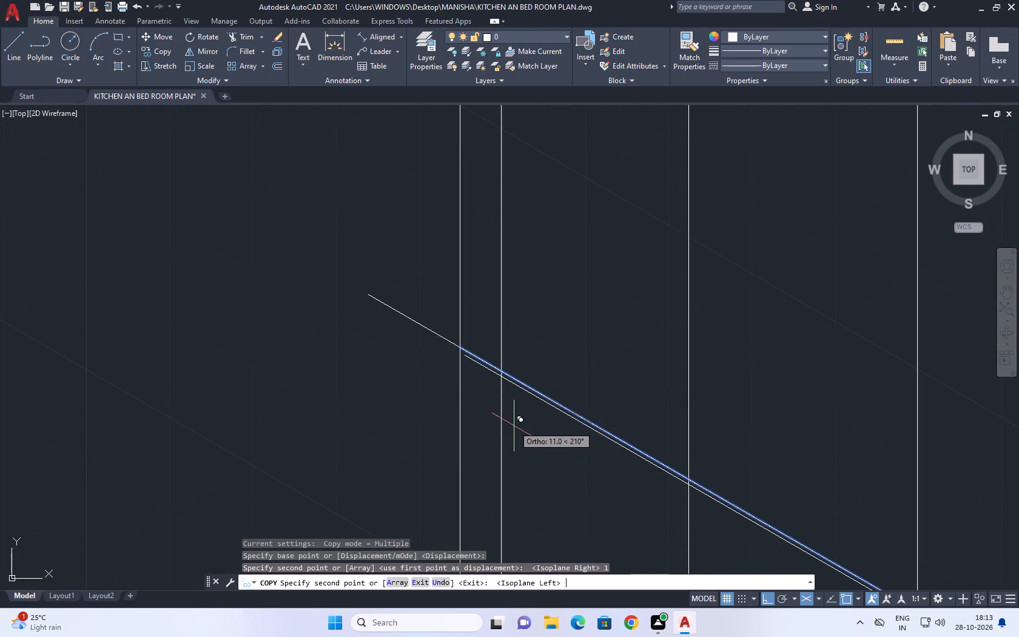
key("2")
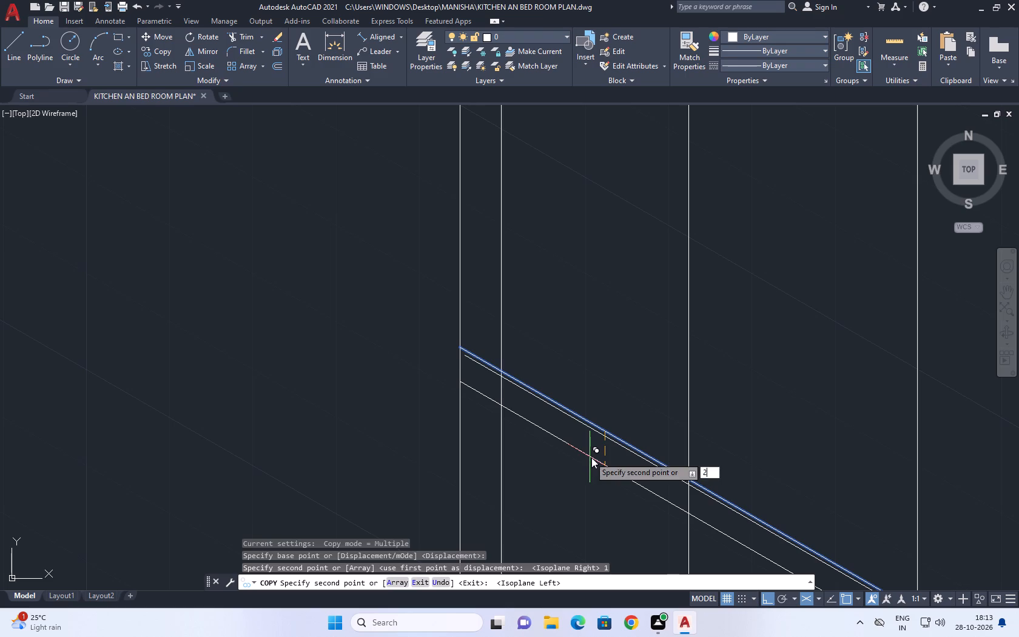
key("Return")
key("Escape")
Erase the 1-unit copy lying between the original sloping line and its 2-unit copy.
left_click(604, 433)
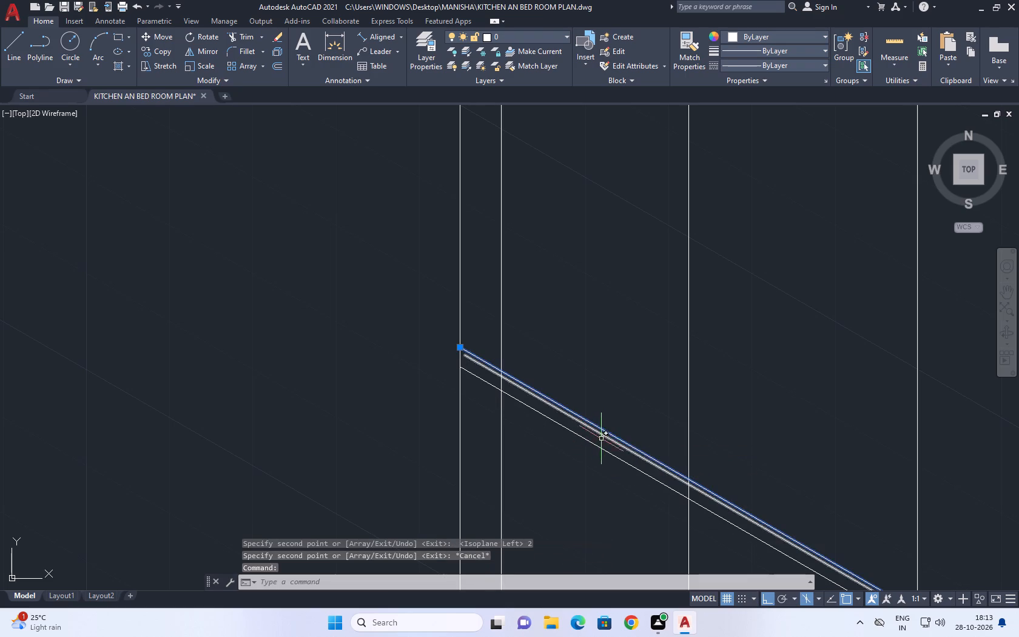
key("Escape")
left_click(607, 437)
key("Delete")
Trim both sloping lines between the doubled verticals nearest the room corner, and the inner vertical's piece between the two sloping lines.
middle_click_drag(483, 398, 490, 419)
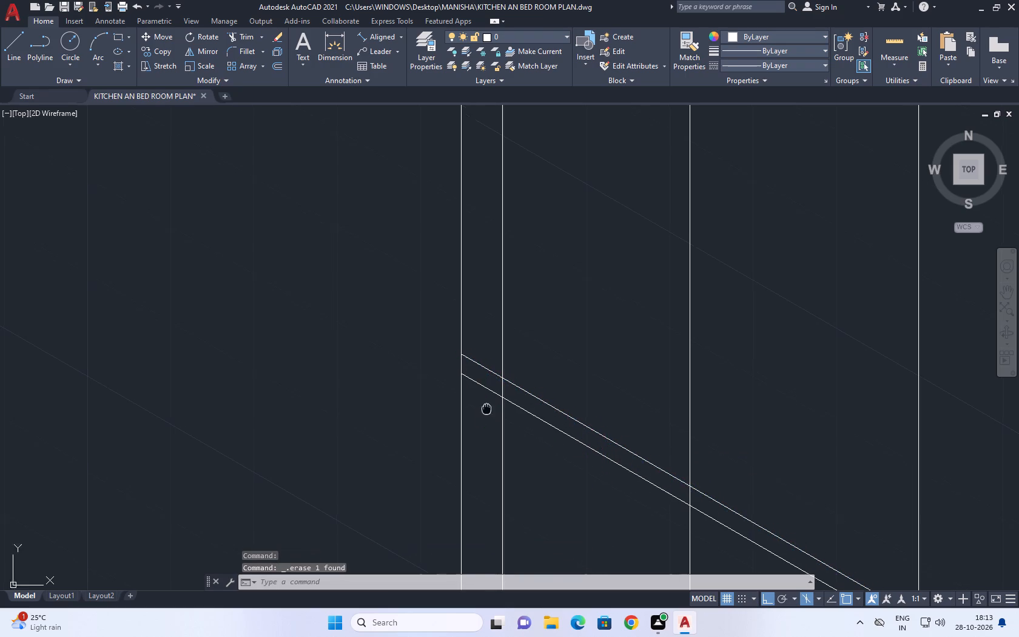
middle_click_drag(490, 419, 521, 452)
scroll(521, 452, "up", 1)
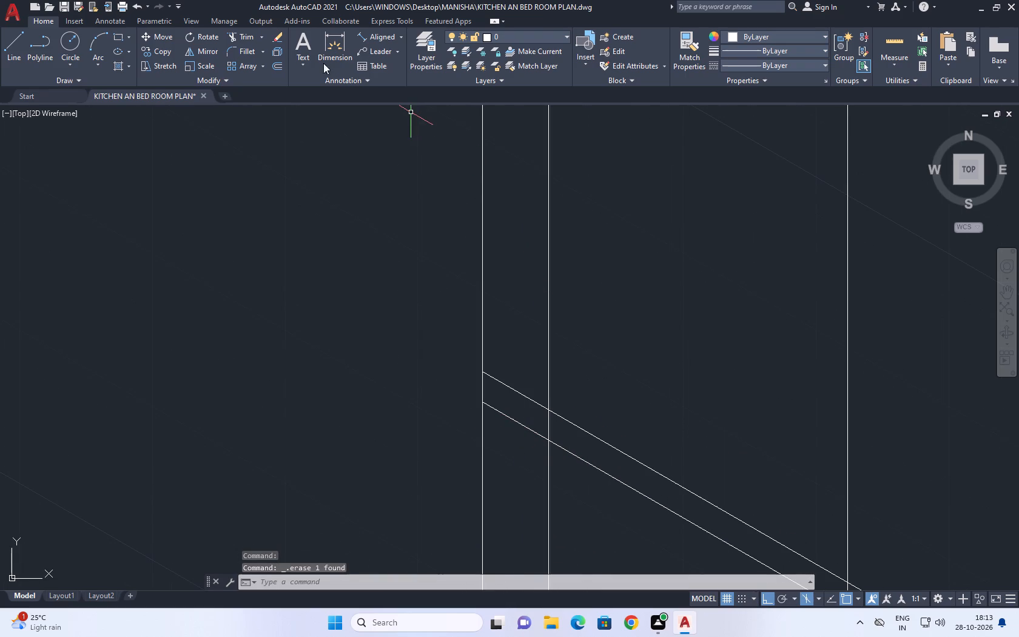
left_click(250, 35)
left_click(505, 328)
left_click(509, 448)
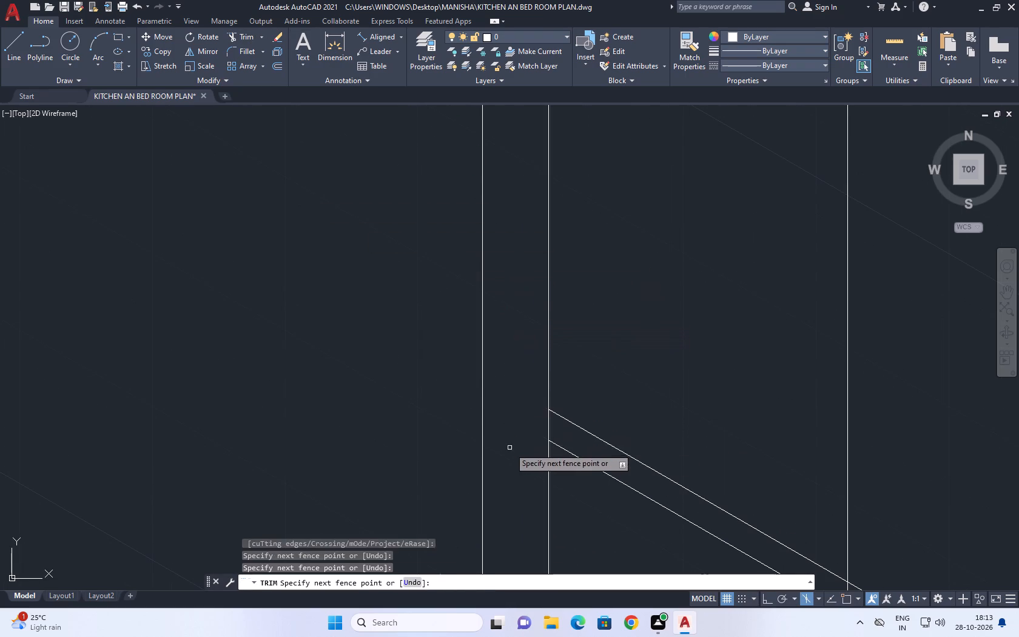
left_click(550, 427)
right_click(593, 331)
left_click(634, 352)
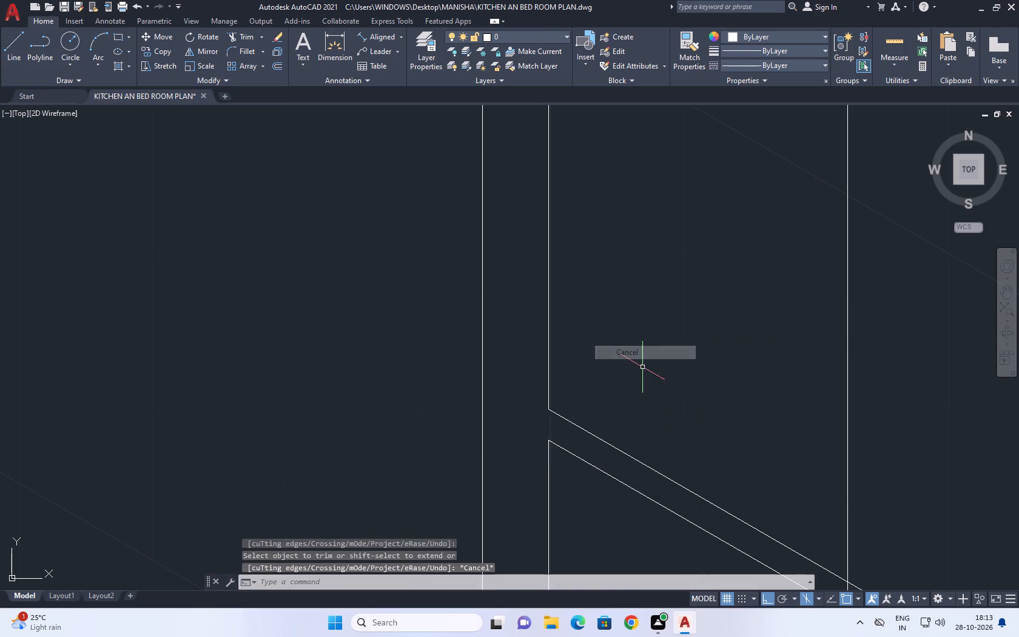
Remove the lower sloping line beyond the first bay, trimming its second-bay piece and erasing the remainder up to the tall feature.
scroll(642, 365, "down", 6)
middle_click_drag(694, 385, 625, 320)
scroll(684, 378, "up", 1)
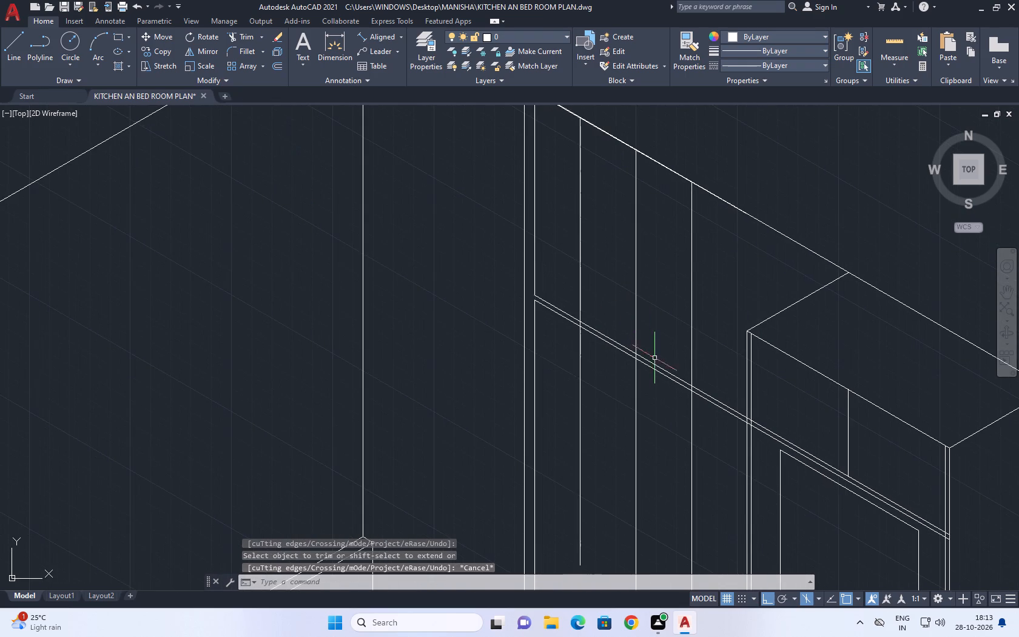
left_click(613, 345)
middle_click_drag(644, 328, 596, 323)
key("Escape")
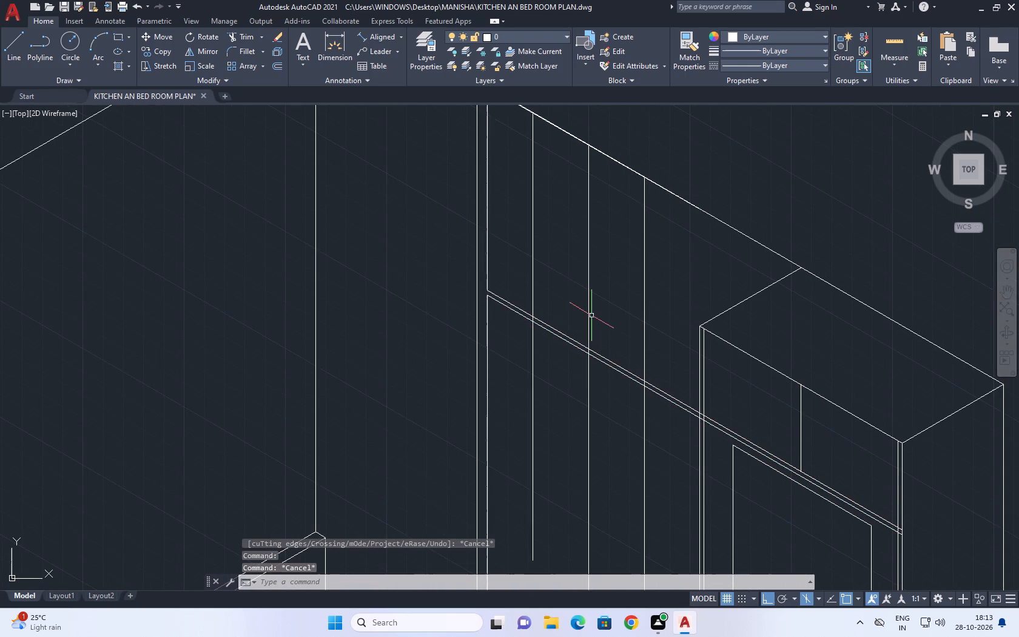
key("t")
key("r")
key("space")
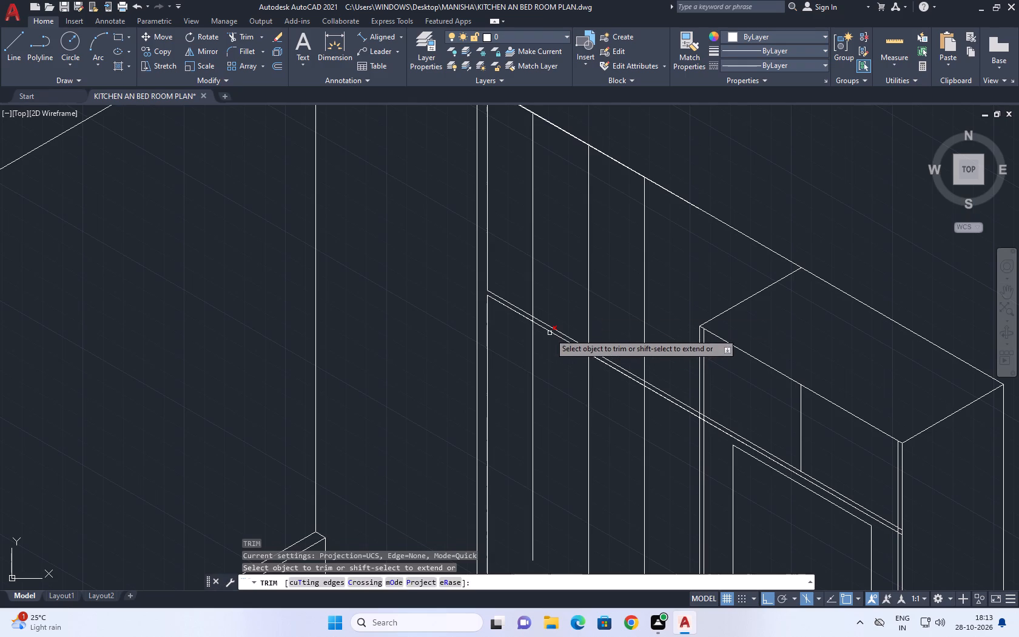
left_click(550, 333)
key("Escape")
left_click(608, 366)
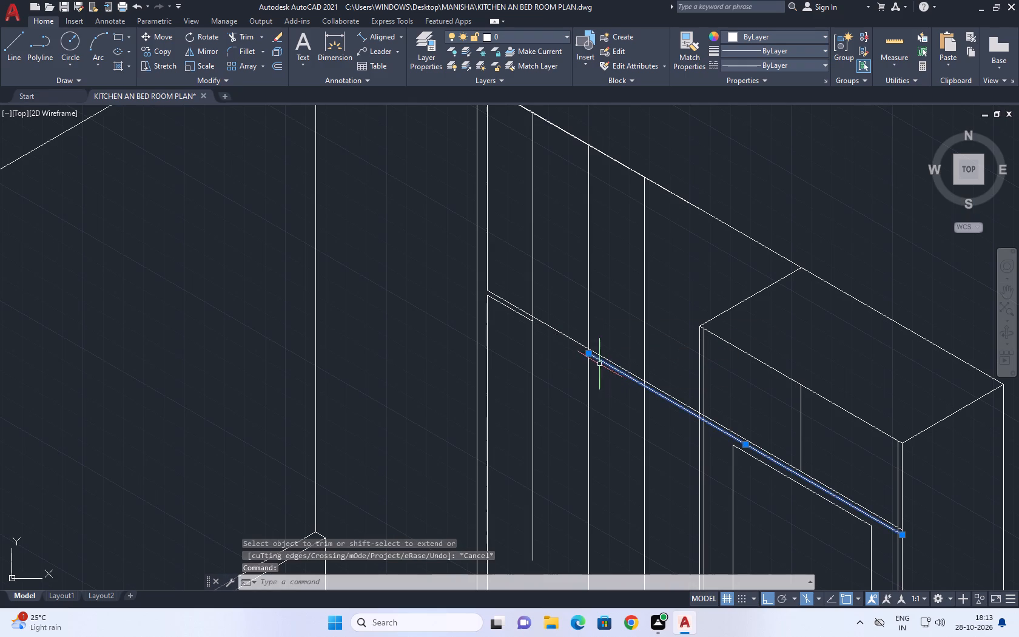
key("Delete")
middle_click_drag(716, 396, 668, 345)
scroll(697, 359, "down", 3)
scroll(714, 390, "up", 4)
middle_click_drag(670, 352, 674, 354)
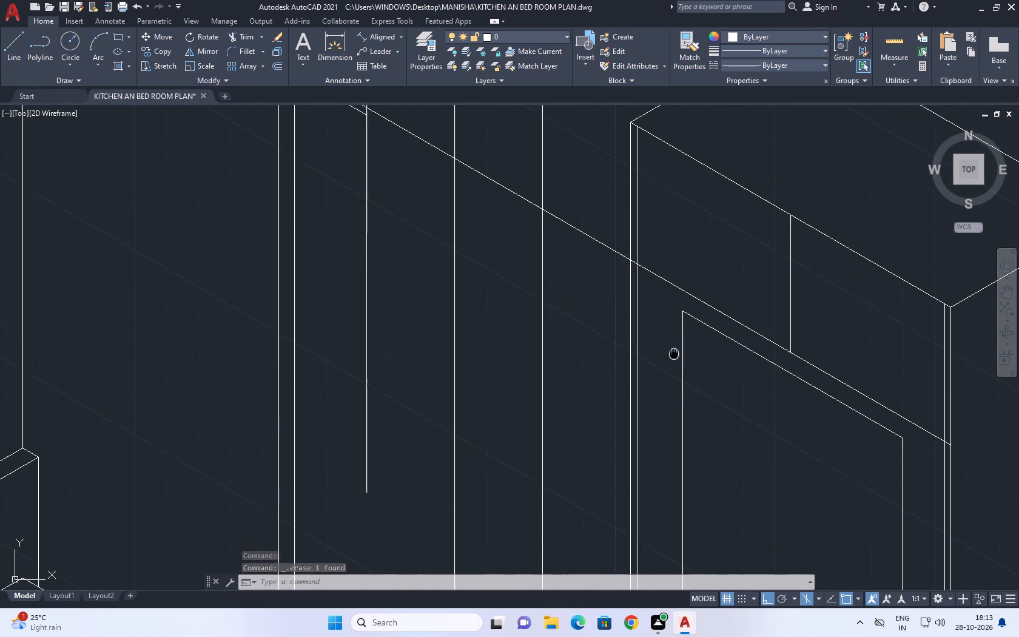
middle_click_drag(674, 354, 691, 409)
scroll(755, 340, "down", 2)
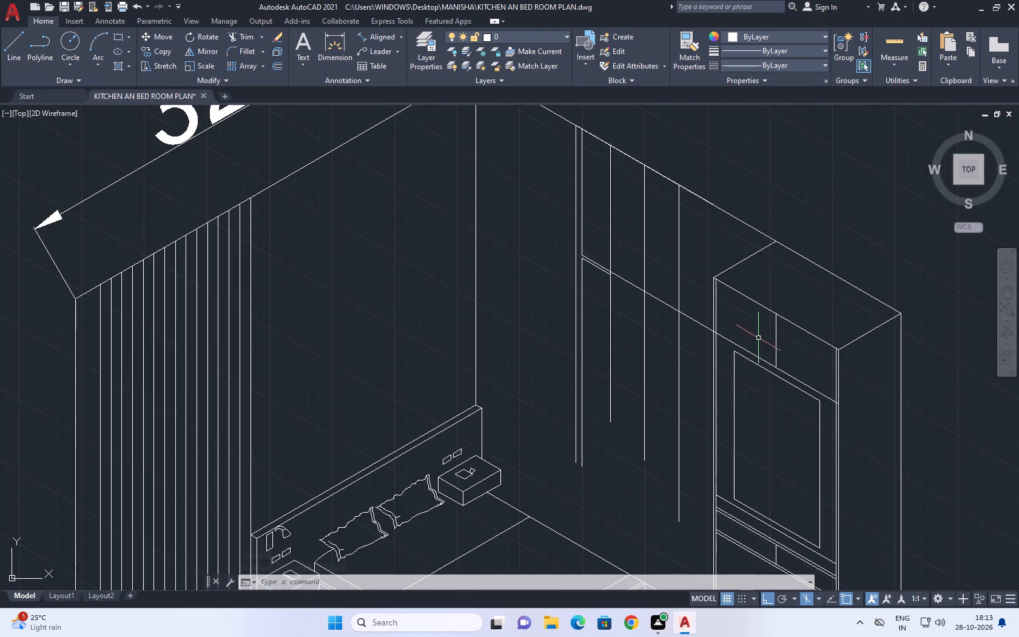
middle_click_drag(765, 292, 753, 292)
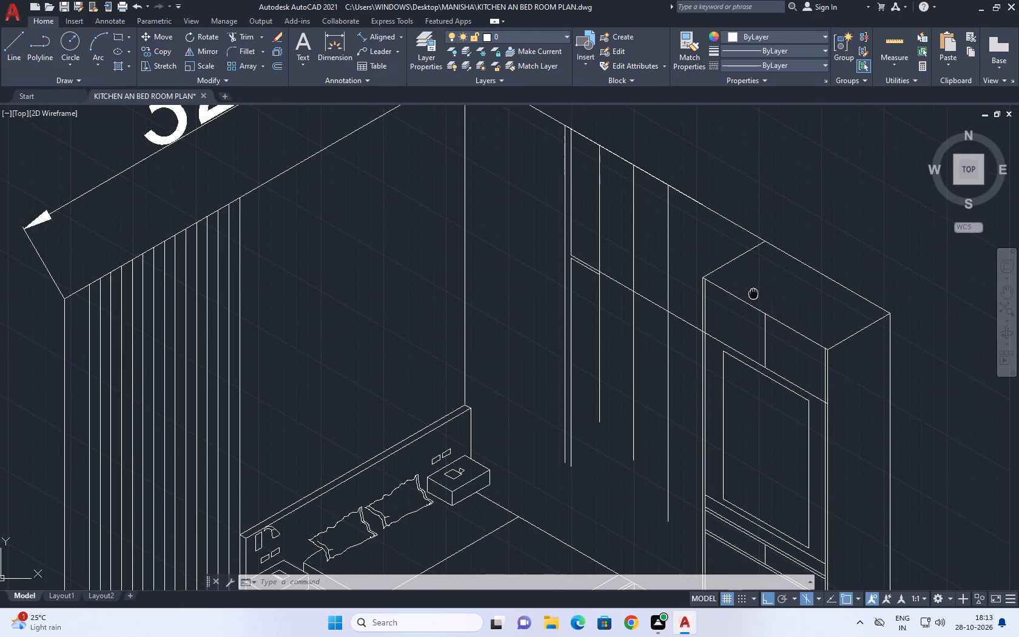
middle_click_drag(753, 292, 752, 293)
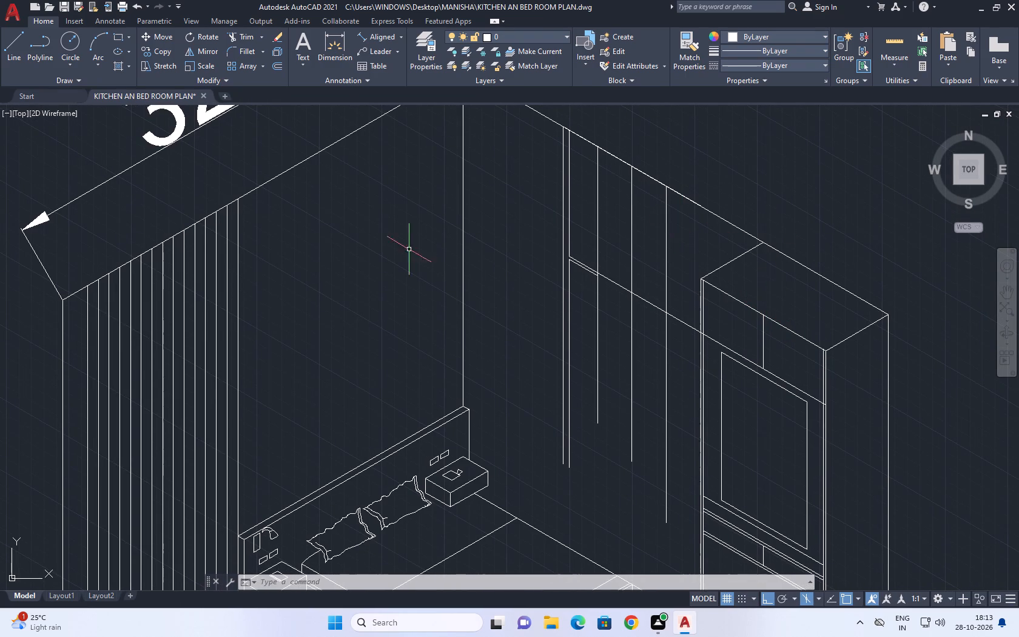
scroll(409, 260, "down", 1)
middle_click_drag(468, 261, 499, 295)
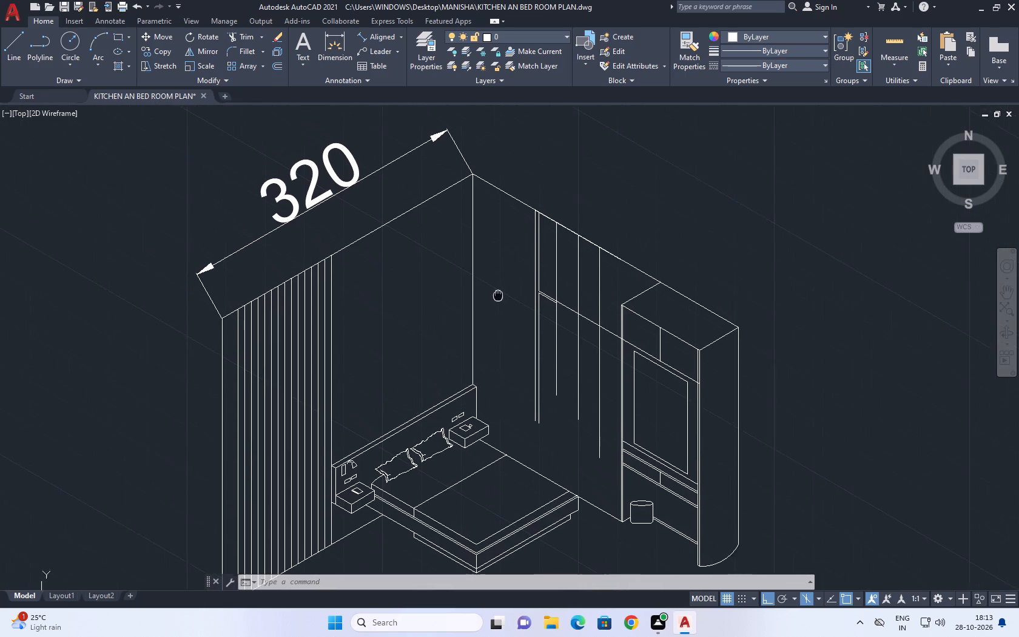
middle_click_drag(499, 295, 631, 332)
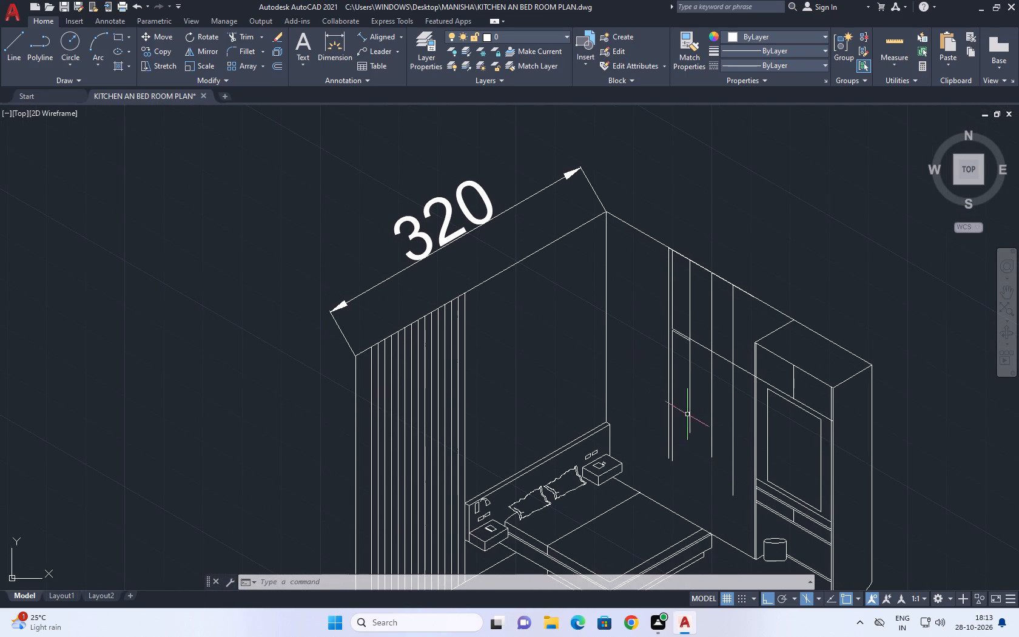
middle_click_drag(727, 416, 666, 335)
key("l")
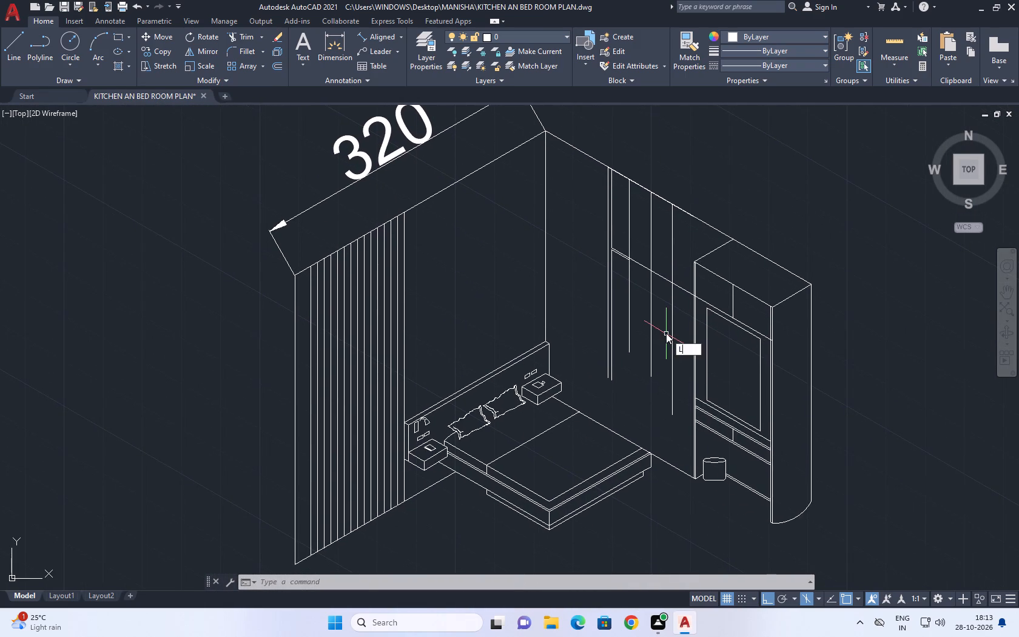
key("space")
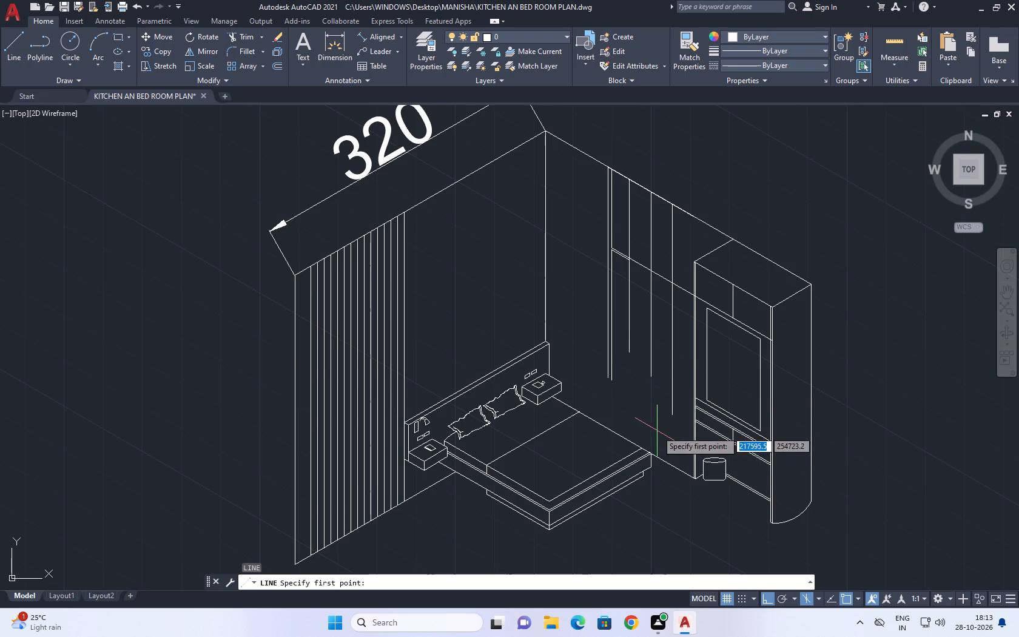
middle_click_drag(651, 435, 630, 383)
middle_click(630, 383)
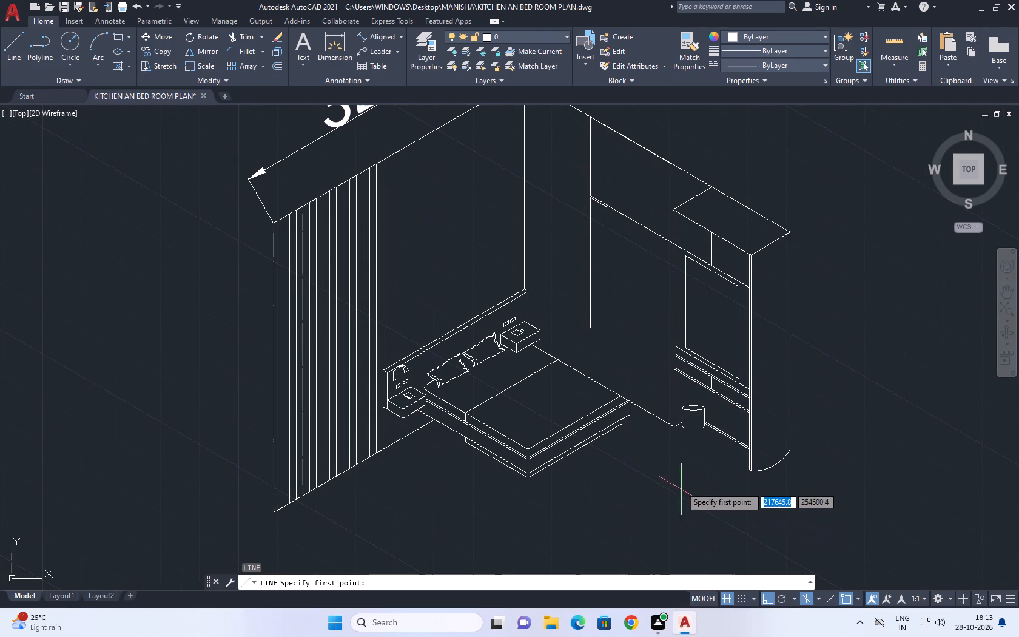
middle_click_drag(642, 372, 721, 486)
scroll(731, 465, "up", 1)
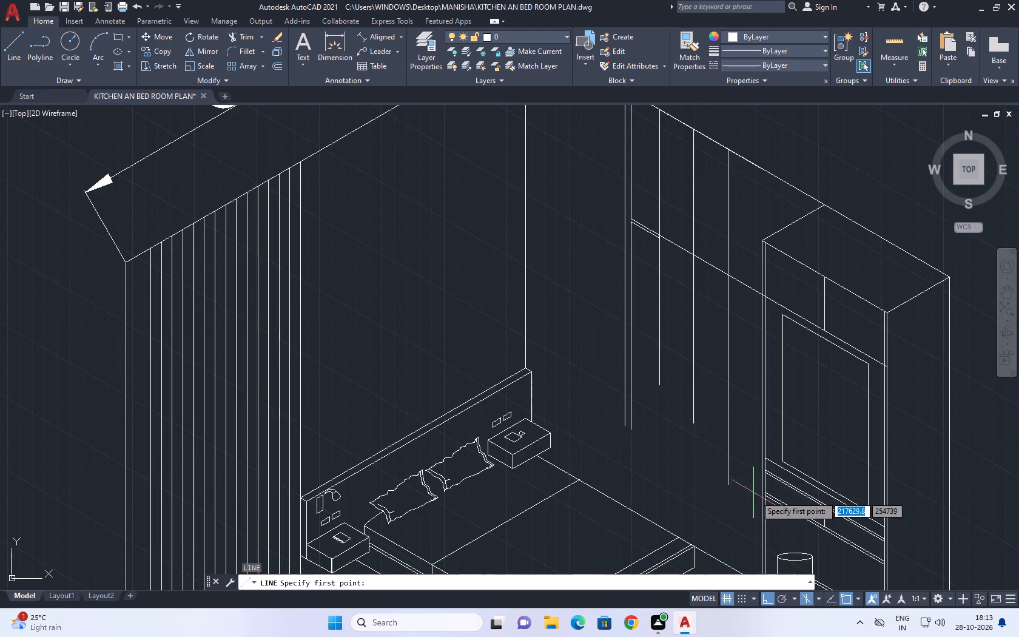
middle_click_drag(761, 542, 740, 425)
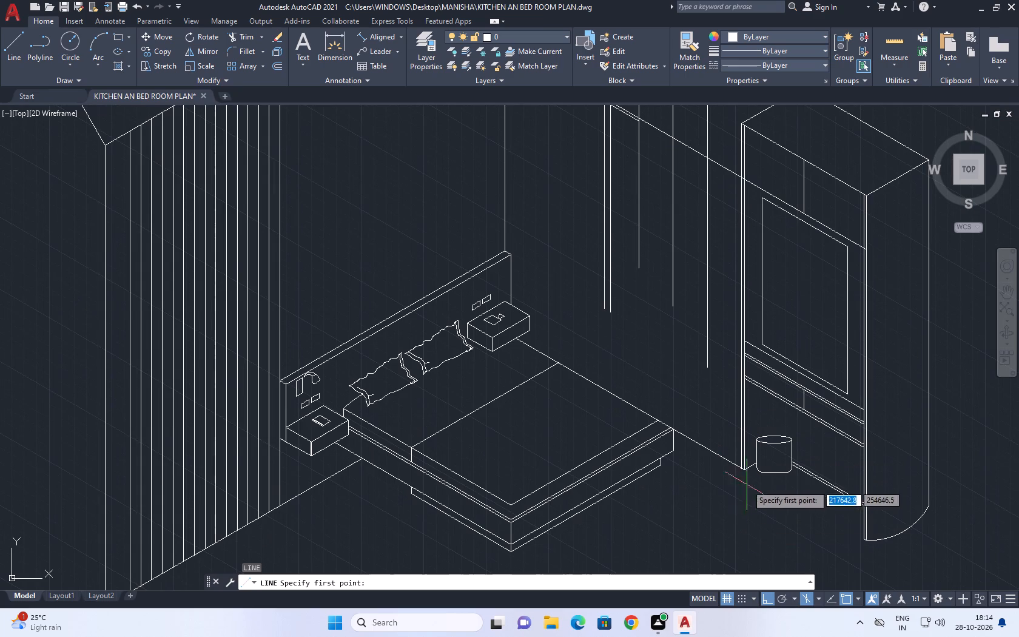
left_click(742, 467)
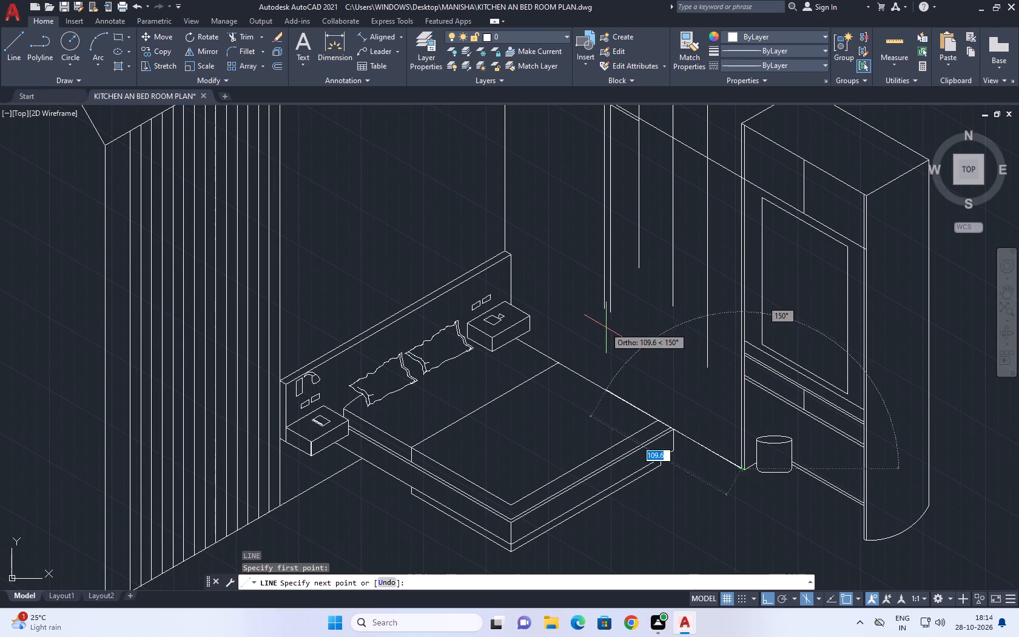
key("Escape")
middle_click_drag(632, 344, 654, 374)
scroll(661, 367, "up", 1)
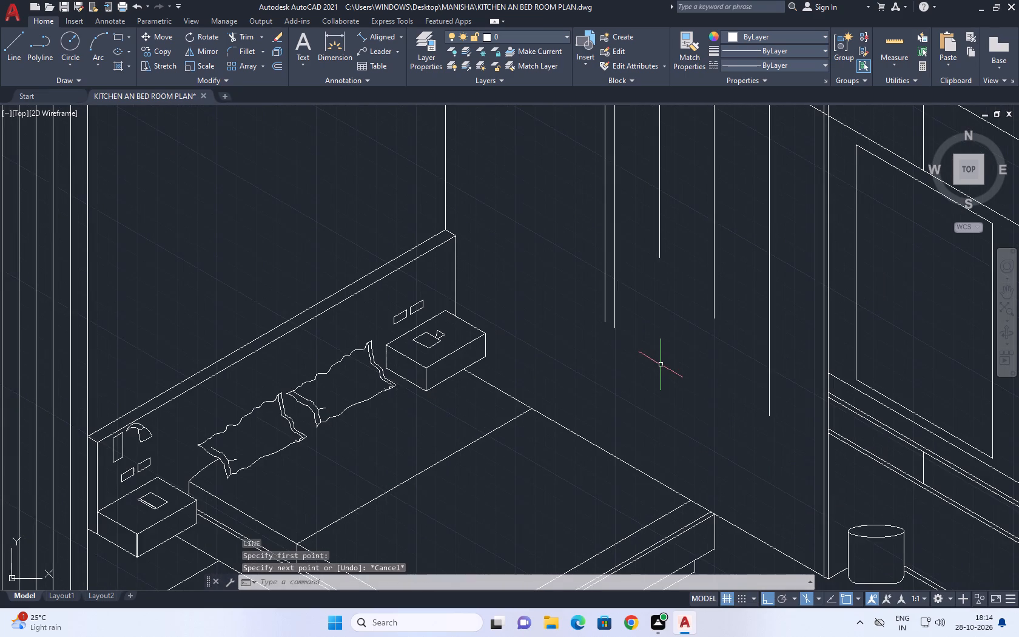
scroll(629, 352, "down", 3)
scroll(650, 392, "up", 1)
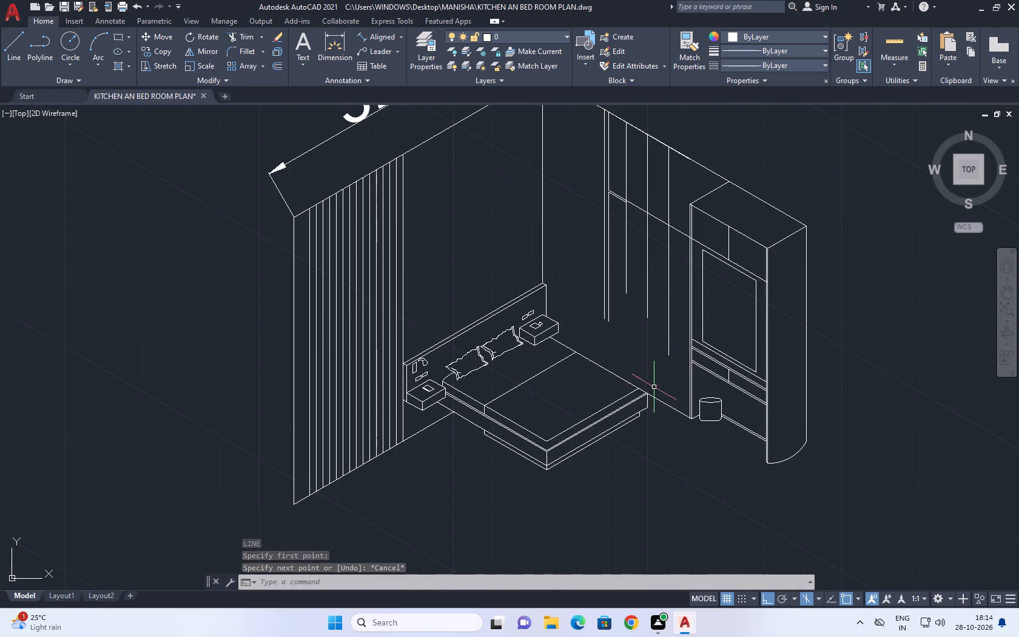
Draw a sloping base line above and parallel to the floor line, from the tall feature's edge towards the room corner, past all dividers.
key("space")
scroll(679, 400, "up", 1)
left_click(695, 411)
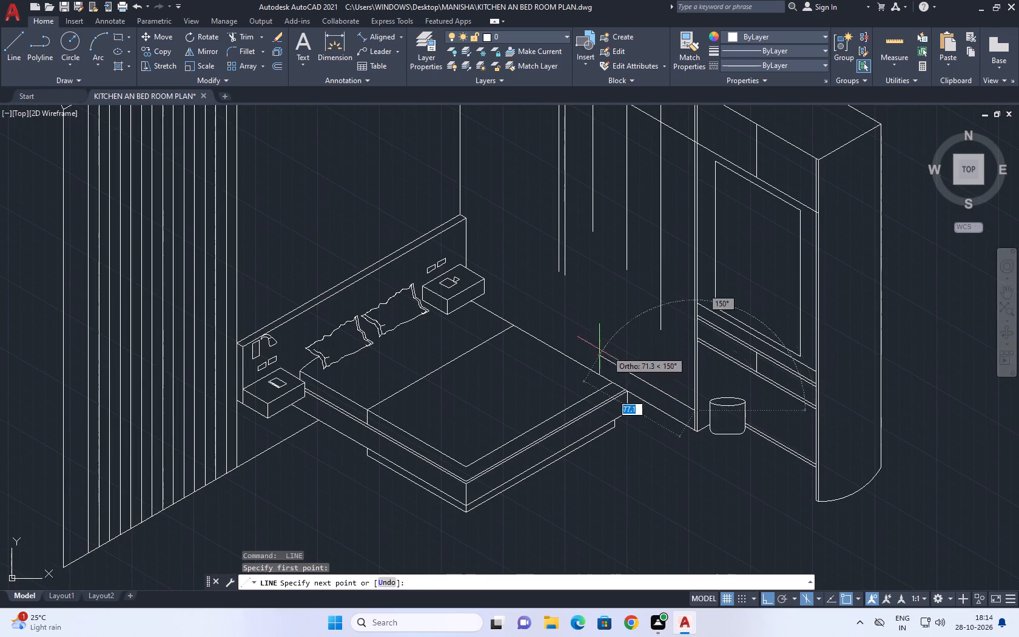
left_click(520, 292)
key("Escape")
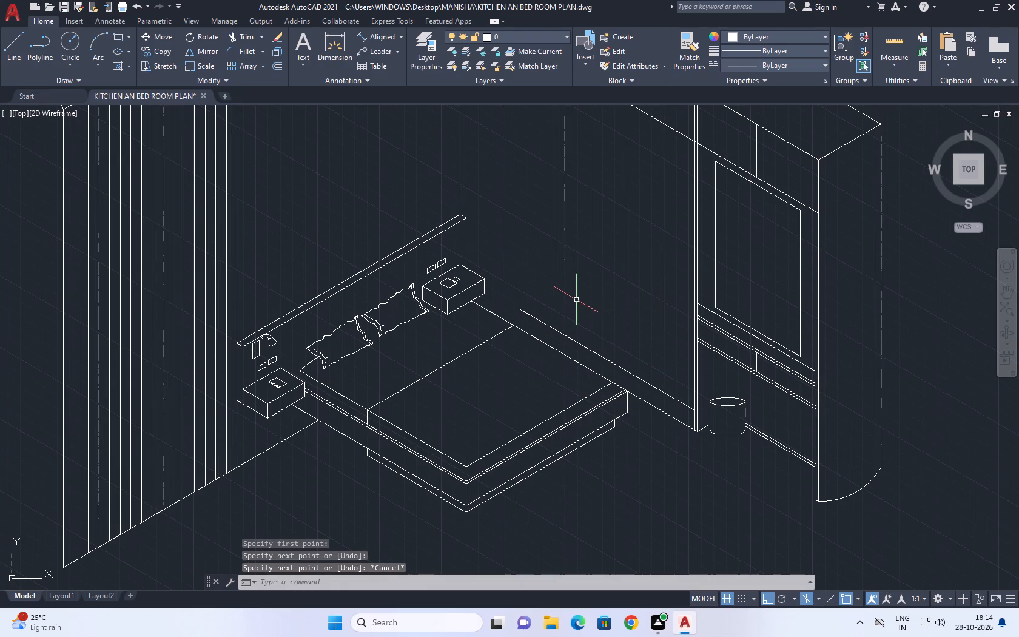
Extend all the wall unit's vertical dividers, including the doubled pair nearest the room corner, down to the new base line.
key("e")
key("x")
key("space")
left_click_drag(676, 258, 670, 254)
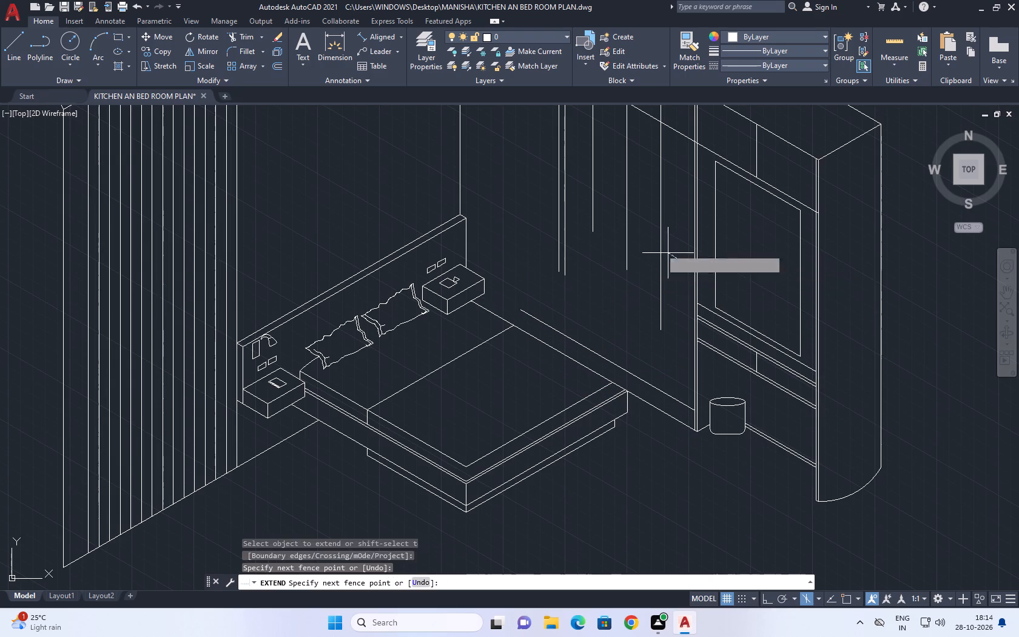
left_click(619, 218)
left_click(607, 204)
double_click(593, 207)
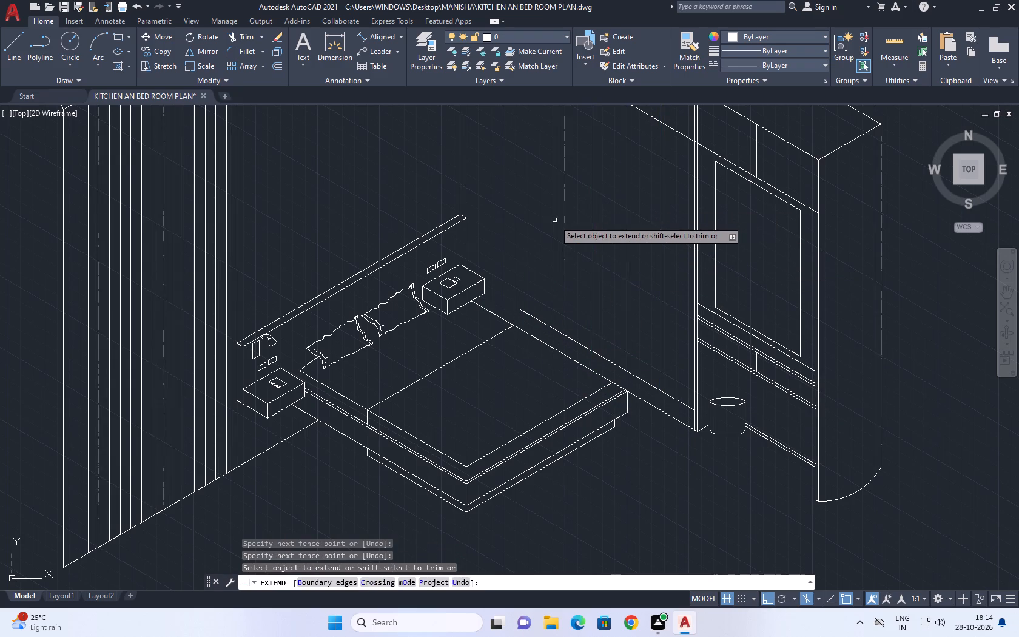
left_click(554, 220)
left_click(565, 223)
key("Escape")
Copy the sloping base line 2 units straight up.
scroll(570, 244, "down", 3)
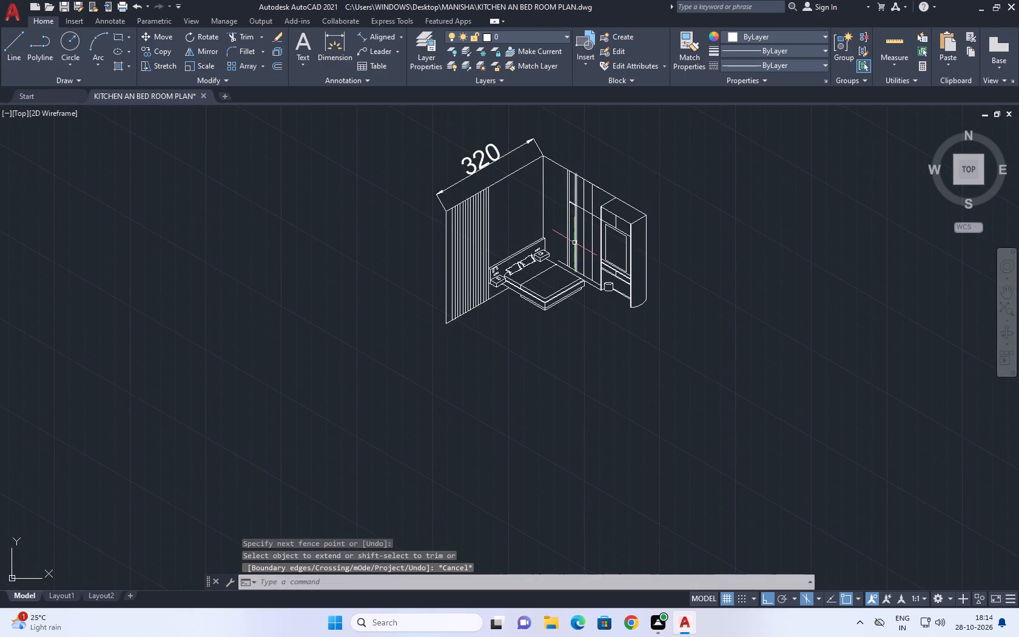
middle_click(576, 242)
scroll(604, 292, "up", 4)
left_click(586, 273)
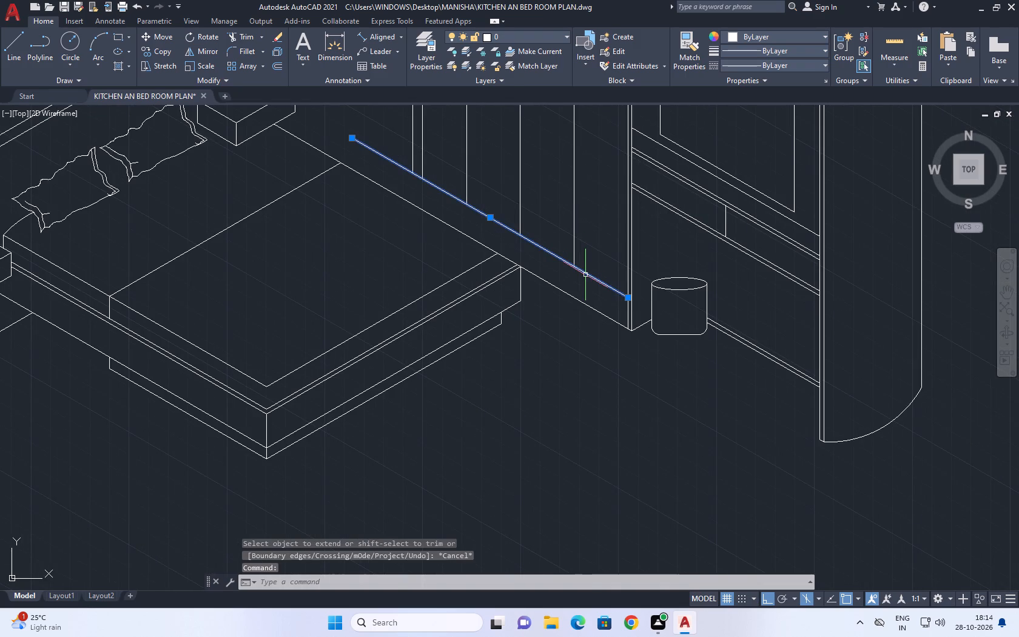
key("c")
key("o")
key("space")
left_click(599, 277)
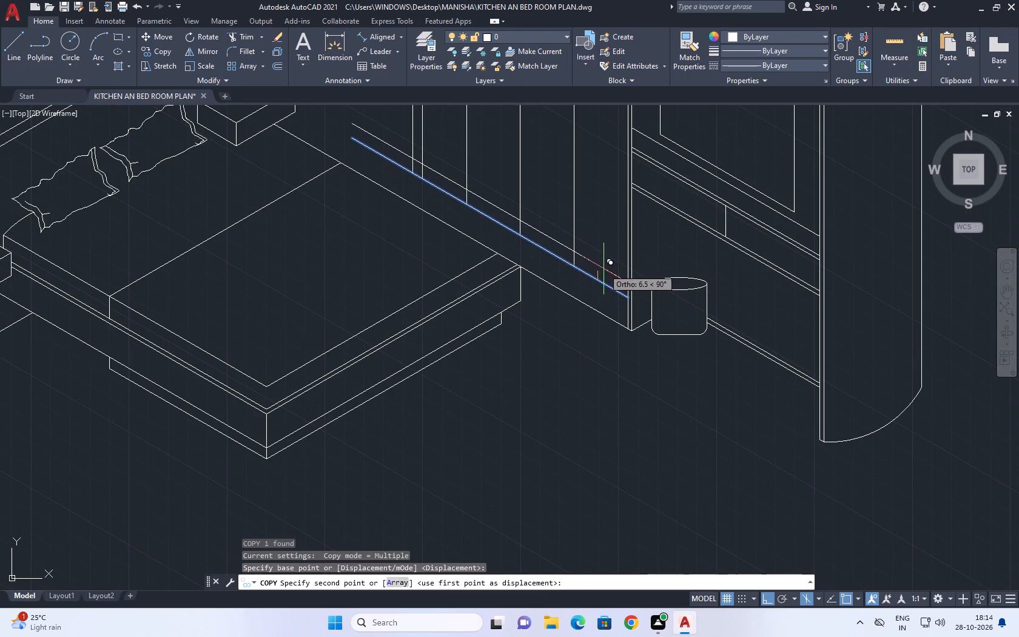
key("2")
key("space")
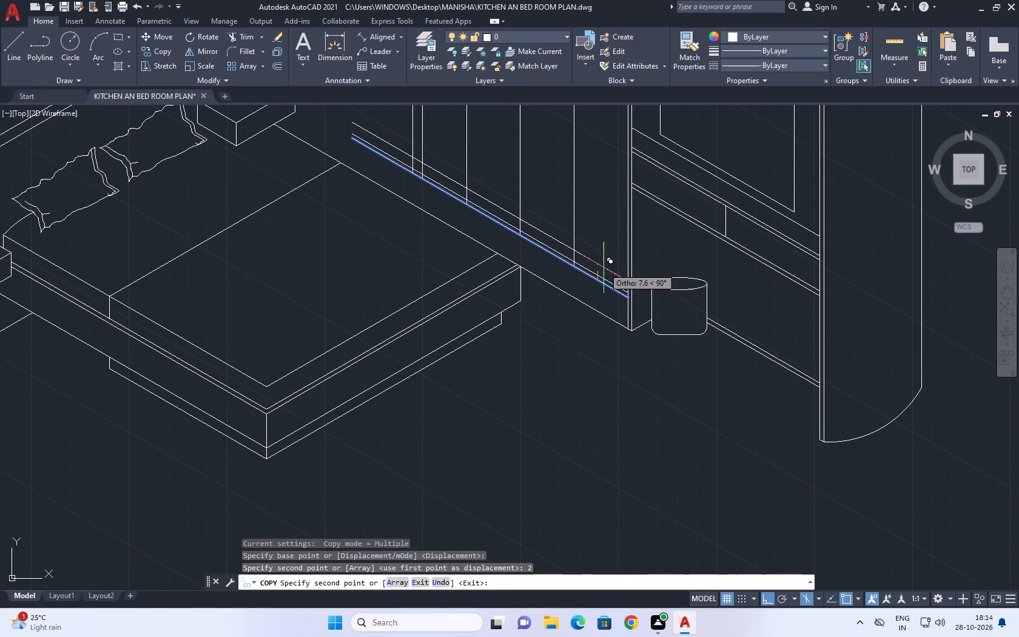
key("Escape")
Trim the divider pieces between the two base lines, for every vertical except the outermost one nearest the room corner.
middle_click_drag(560, 308, 567, 323)
key("t")
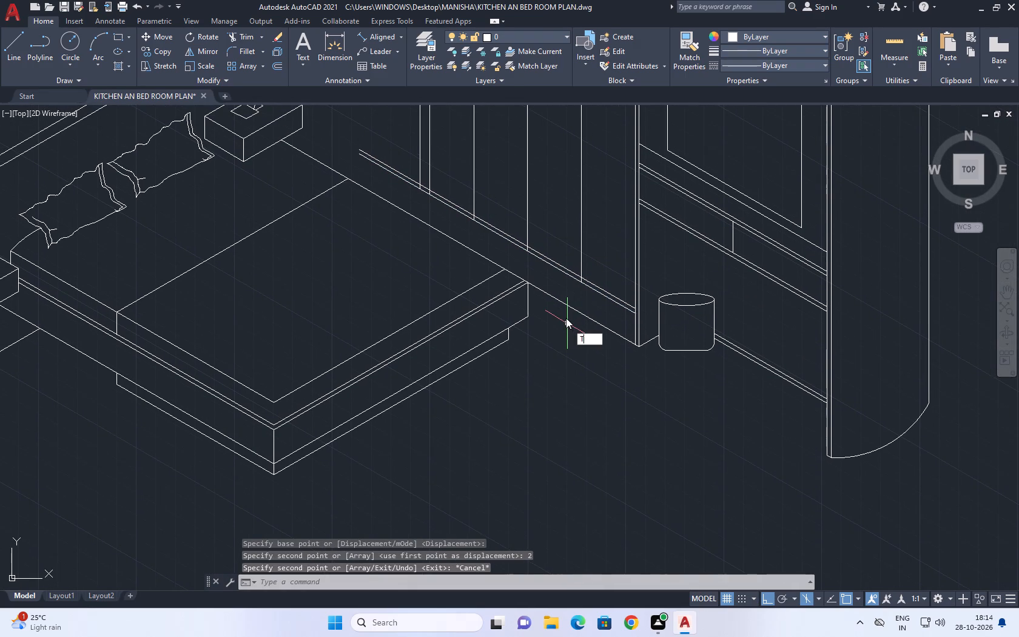
key("r")
key("space")
scroll(576, 257, "up", 4)
left_click(617, 424)
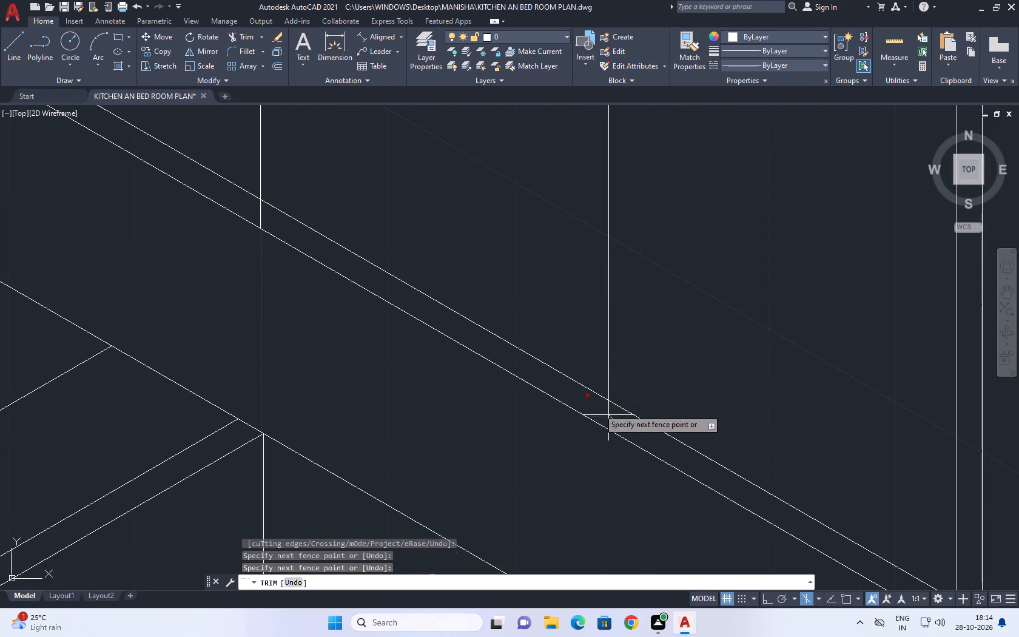
left_click(249, 207)
scroll(650, 363, "down", 4)
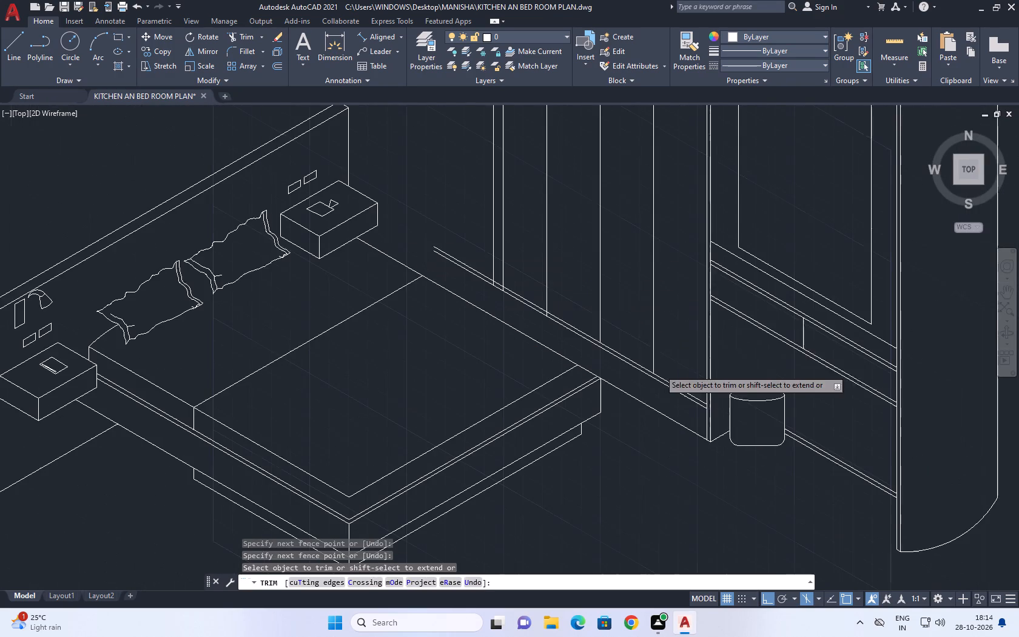
scroll(483, 284, "up", 3)
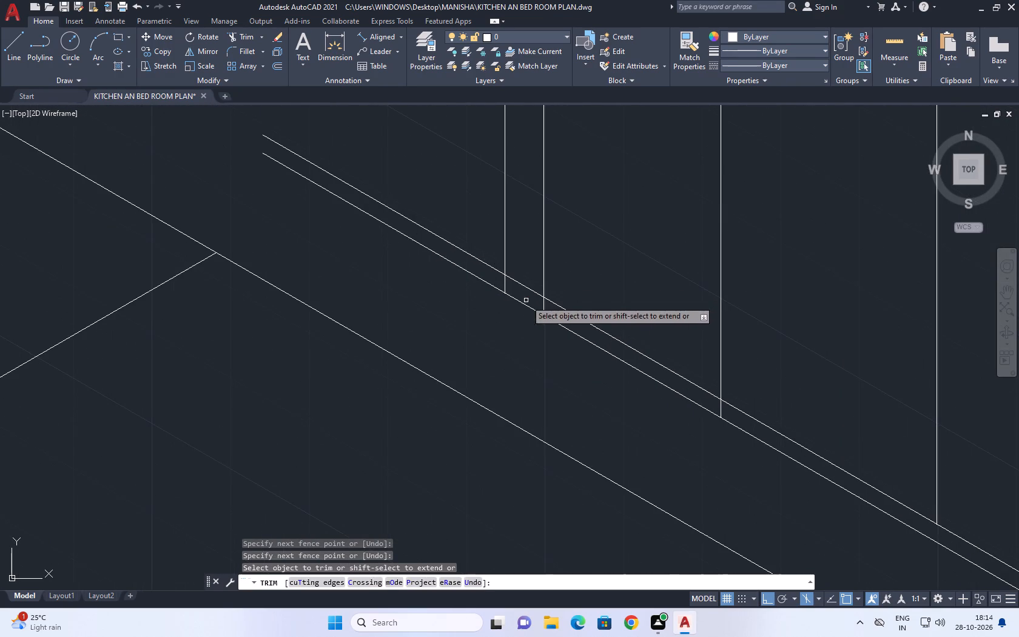
left_click(526, 300)
middle_click_drag(752, 425, 625, 358)
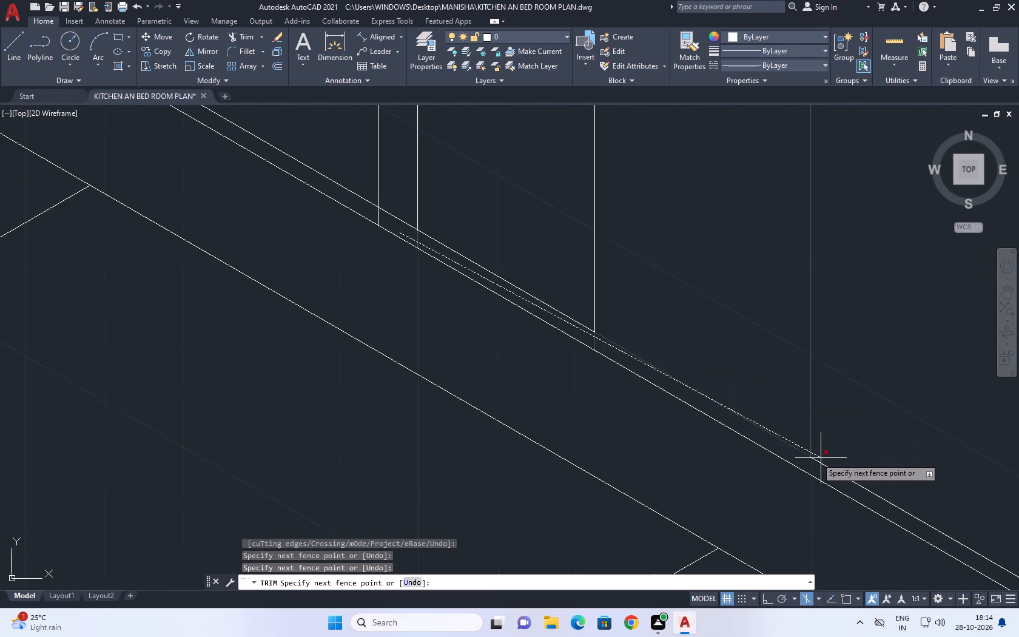
left_click(794, 456)
Trim the ends of both base lines that overhang the outermost vertical towards the room corner.
scroll(677, 388, "down", 2)
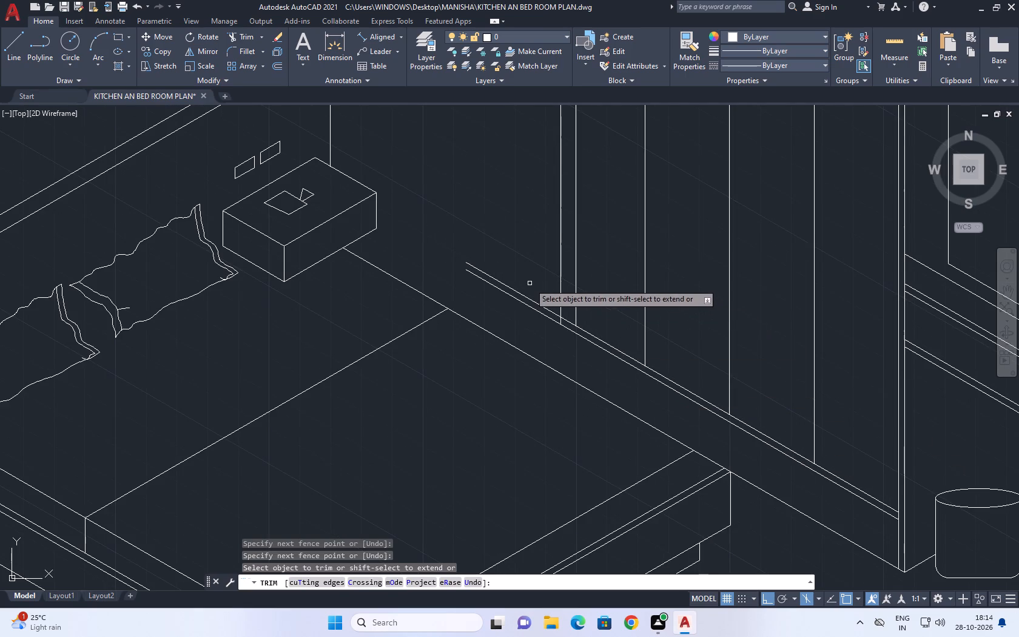
middle_click_drag(528, 277, 564, 351)
scroll(564, 351, "down", 2)
left_click(564, 354)
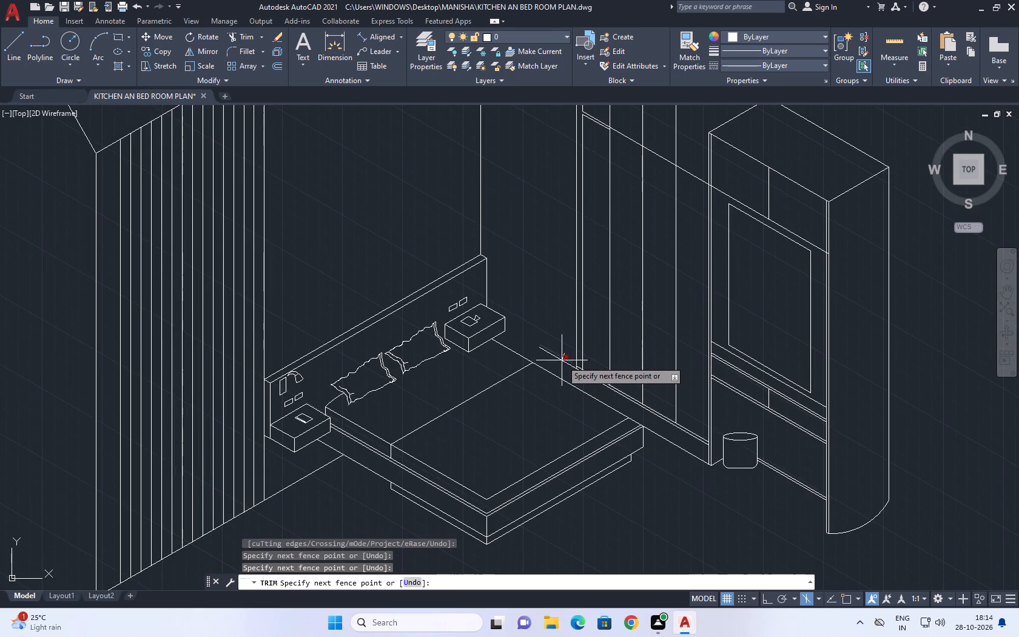
left_click(559, 366)
key("Escape")
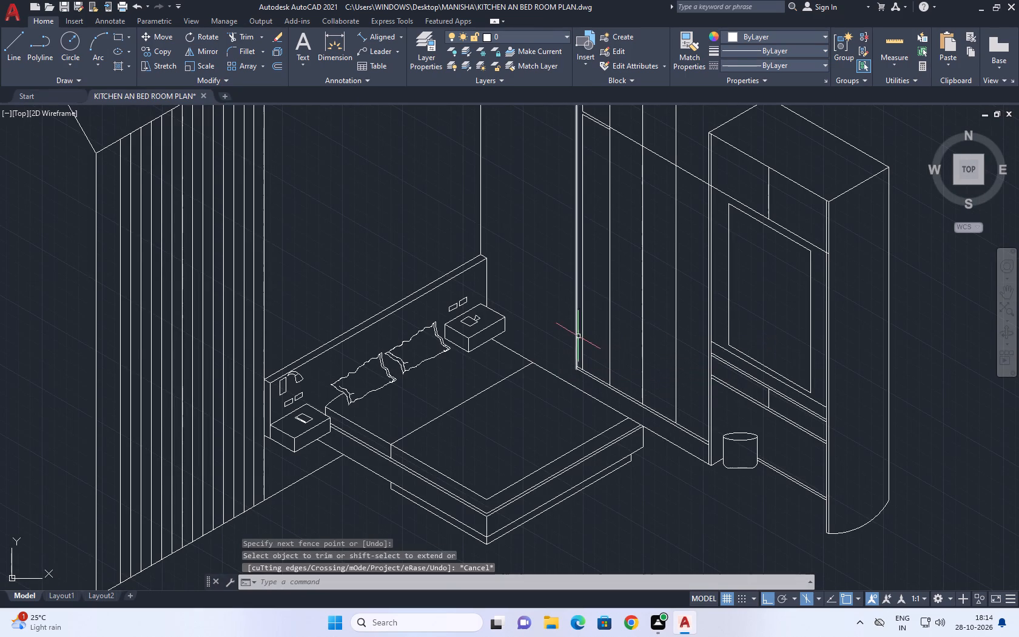
Divide the inner vertical of the doubled pair, below the sloping crossing line, into 6 segments.
scroll(582, 334, "down", 2)
middle_click_drag(590, 333, 575, 391)
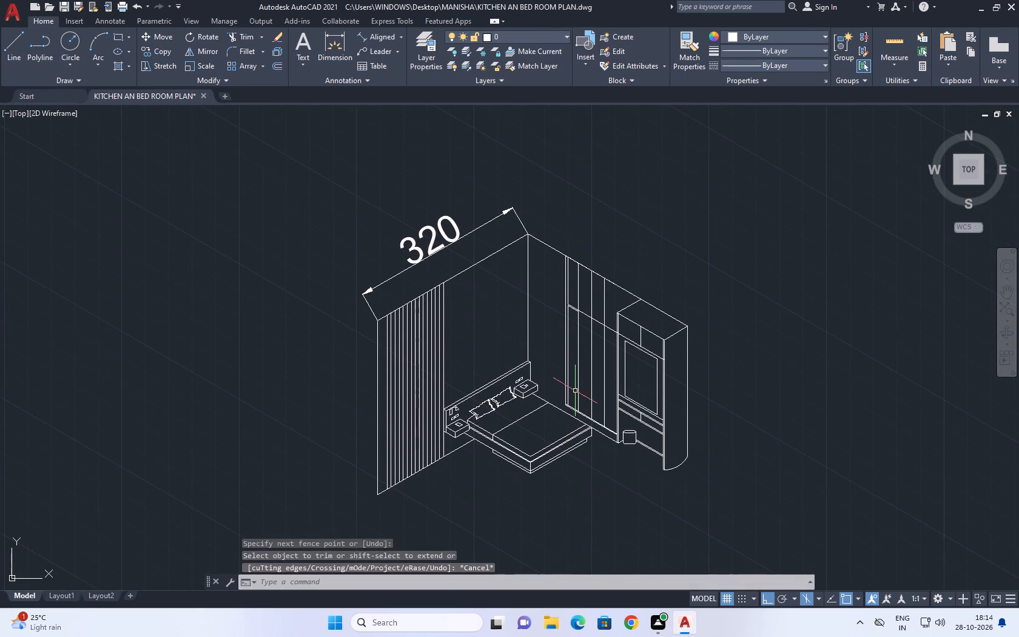
scroll(563, 356, "up", 1)
scroll(580, 311, "up", 1)
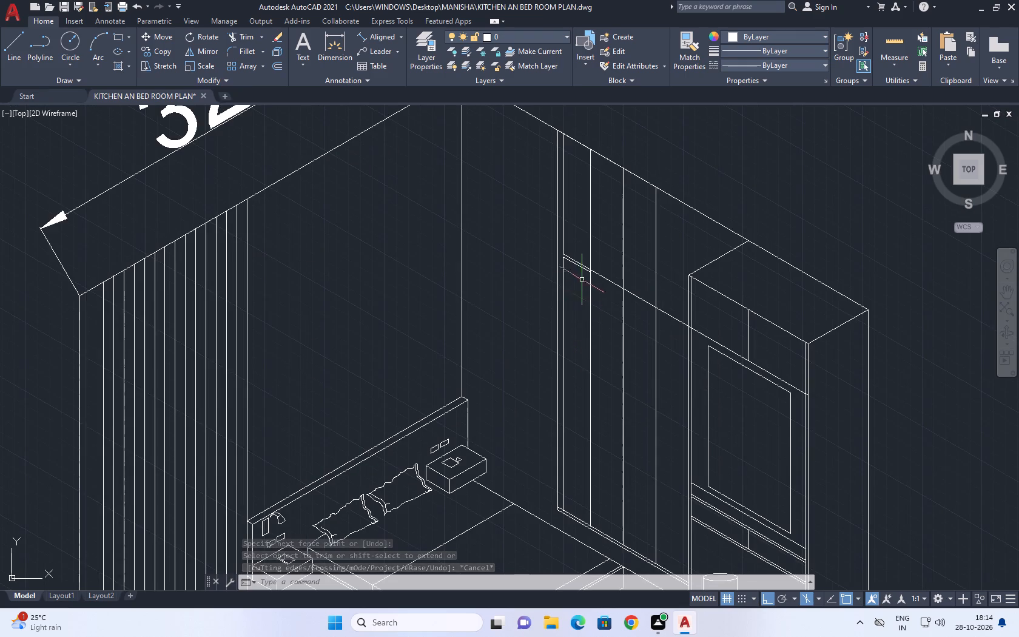
scroll(582, 273, "up", 1)
left_click(551, 306)
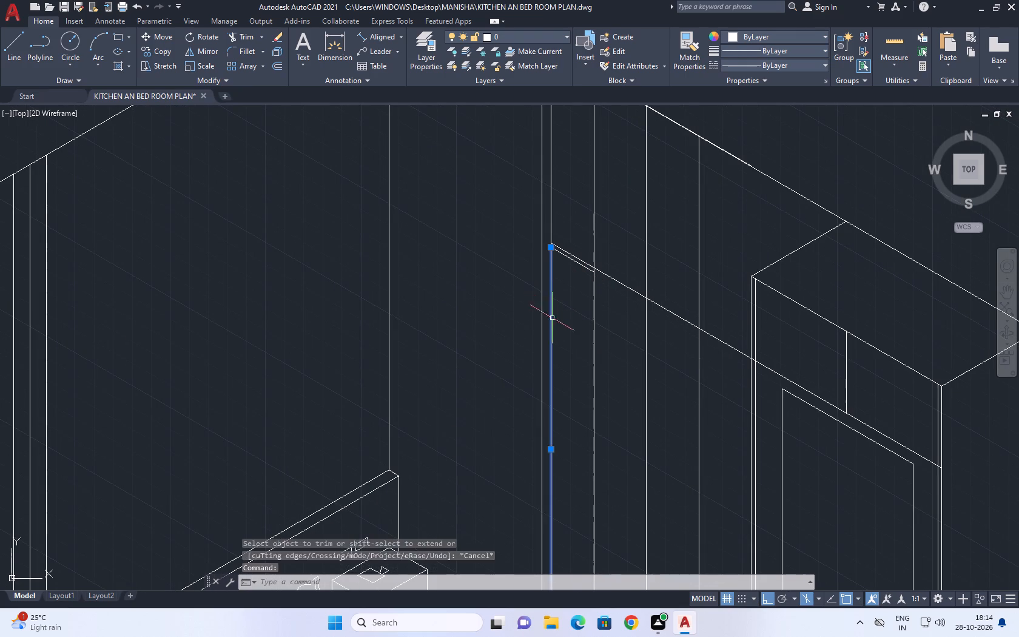
middle_click_drag(567, 382, 633, 312)
key("d")
key("i")
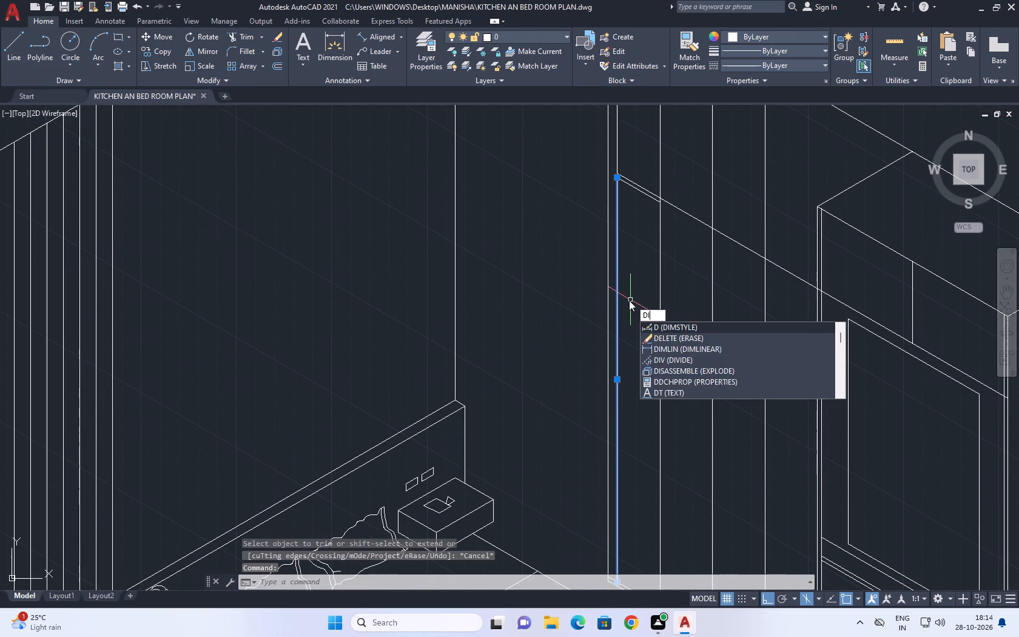
key("v")
key("space")
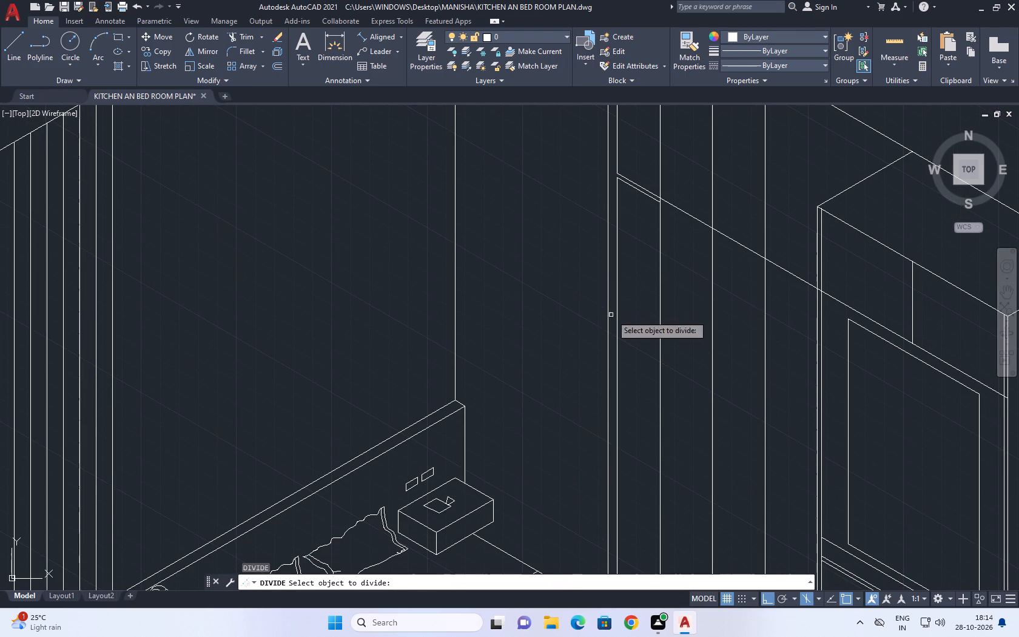
left_click(616, 317)
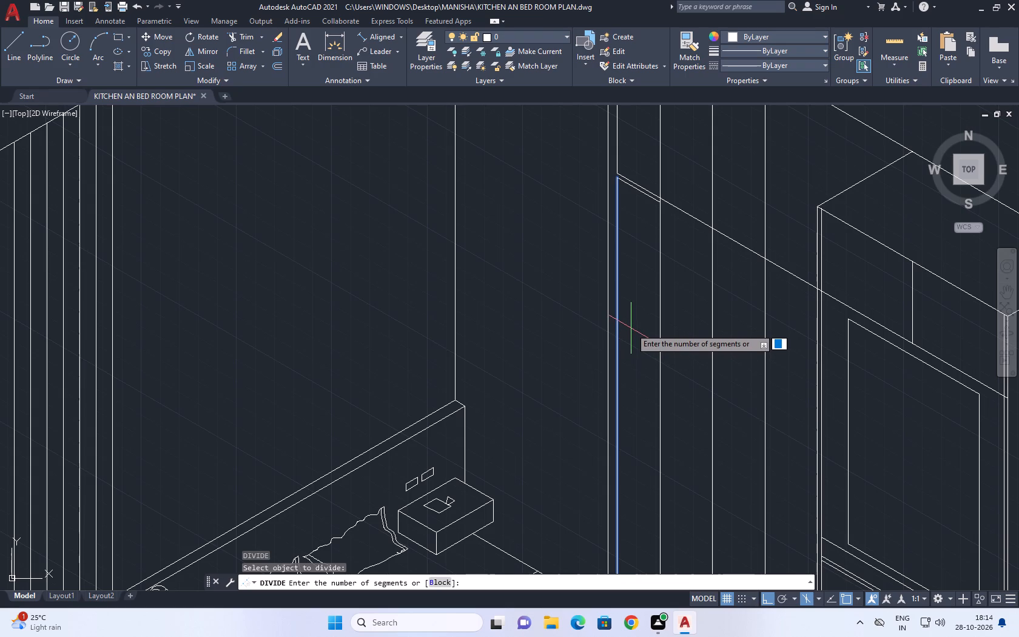
key("6")
key("Return")
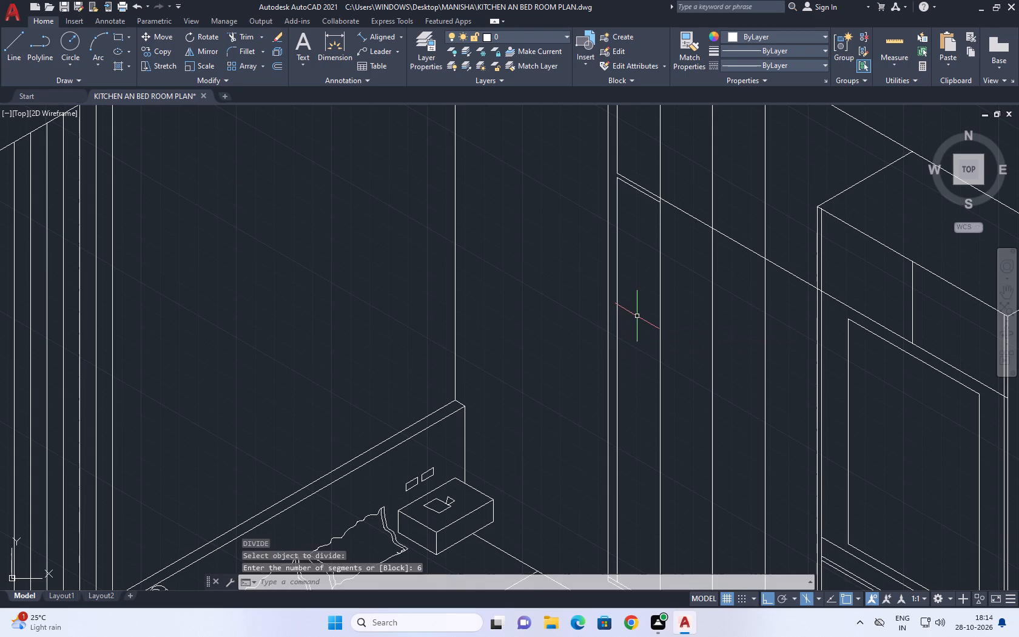
Start a shelf line at the second division point from the top of the inner vertical, switching to the right isoplane.
key("l")
key("space")
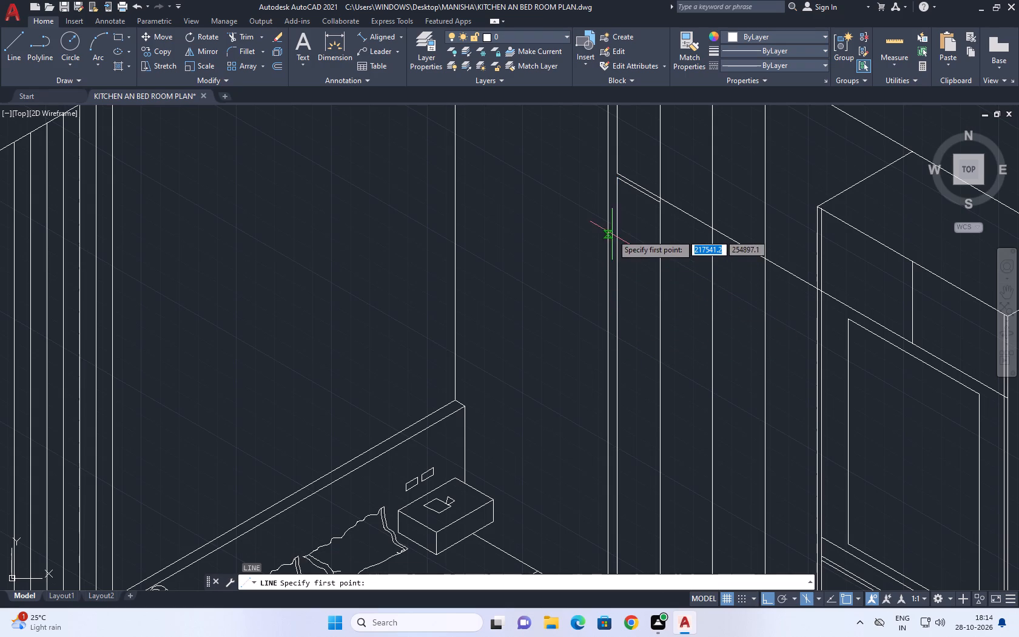
left_click(617, 312)
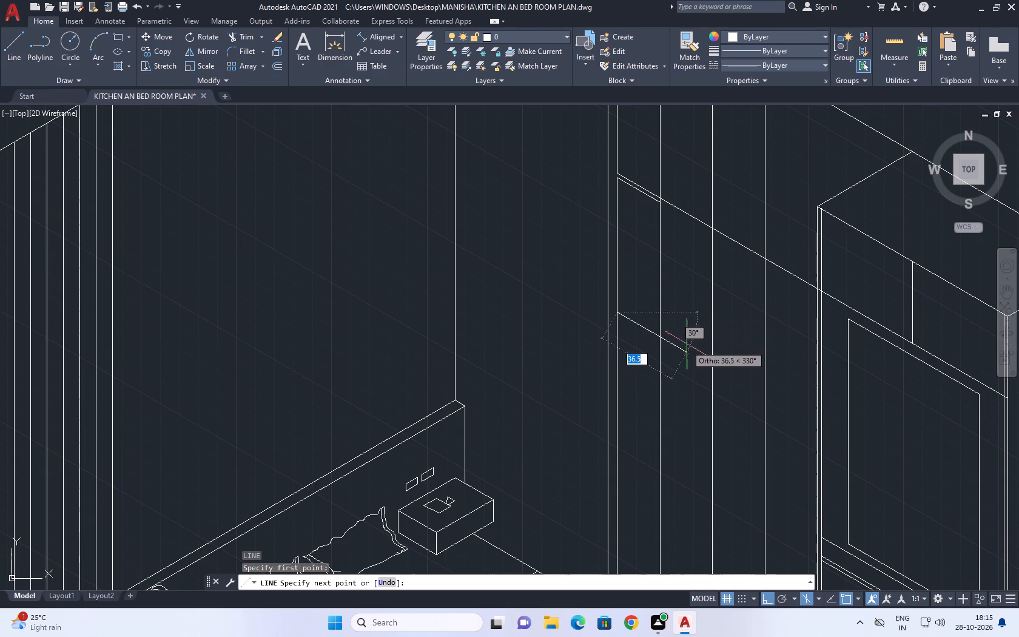
middle_click_drag(676, 341, 606, 233)
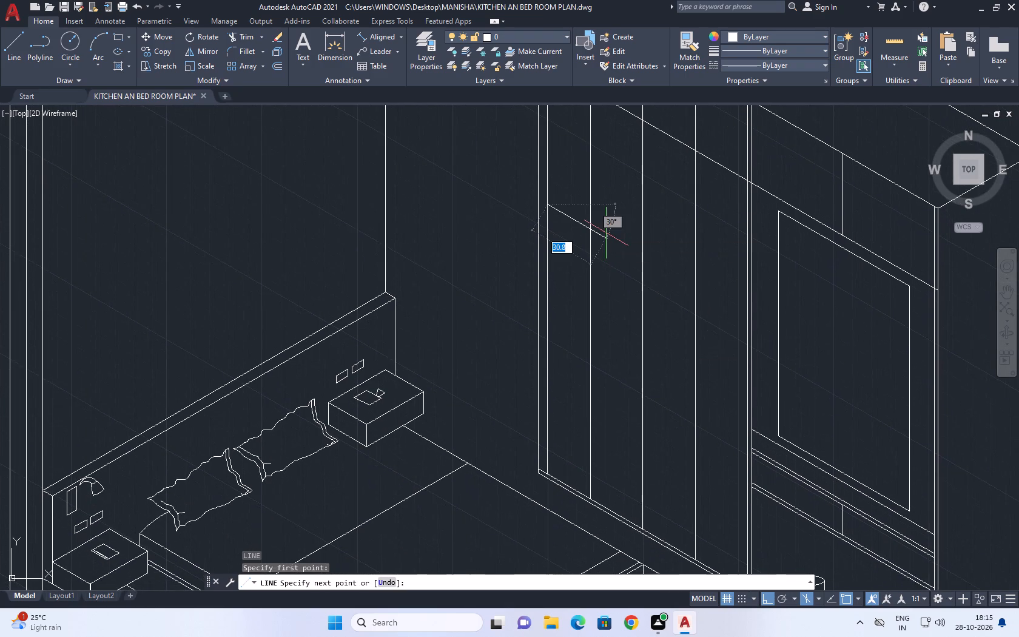
key("F5")
key("F5")
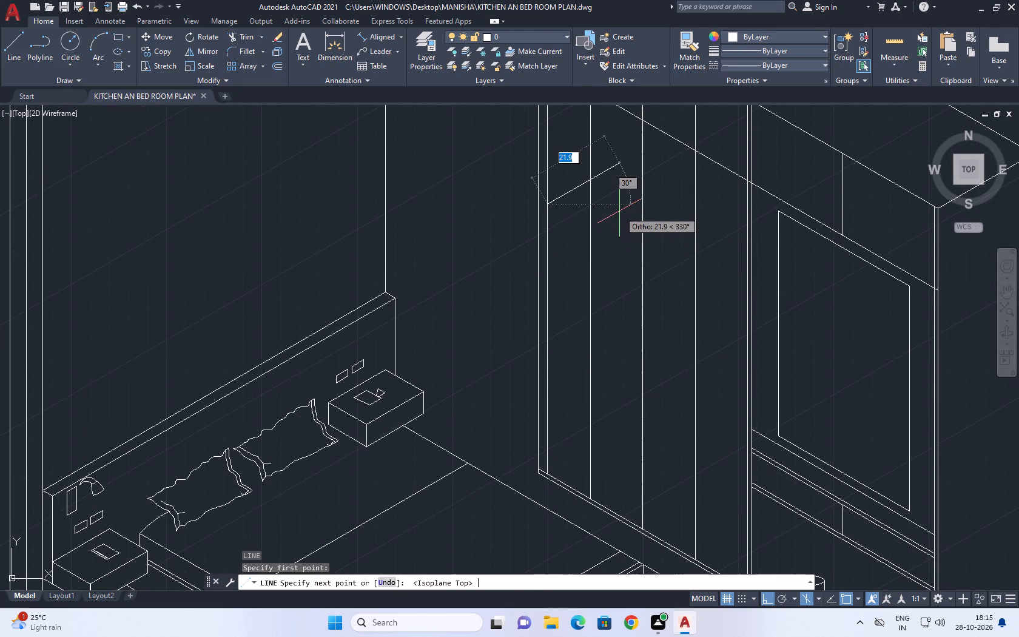
Draw three parallel 30° shelf lines in the upper part of the wardrobe's narrow side column, running past its far vertical line.
left_click(618, 199)
key("space")
key("space")
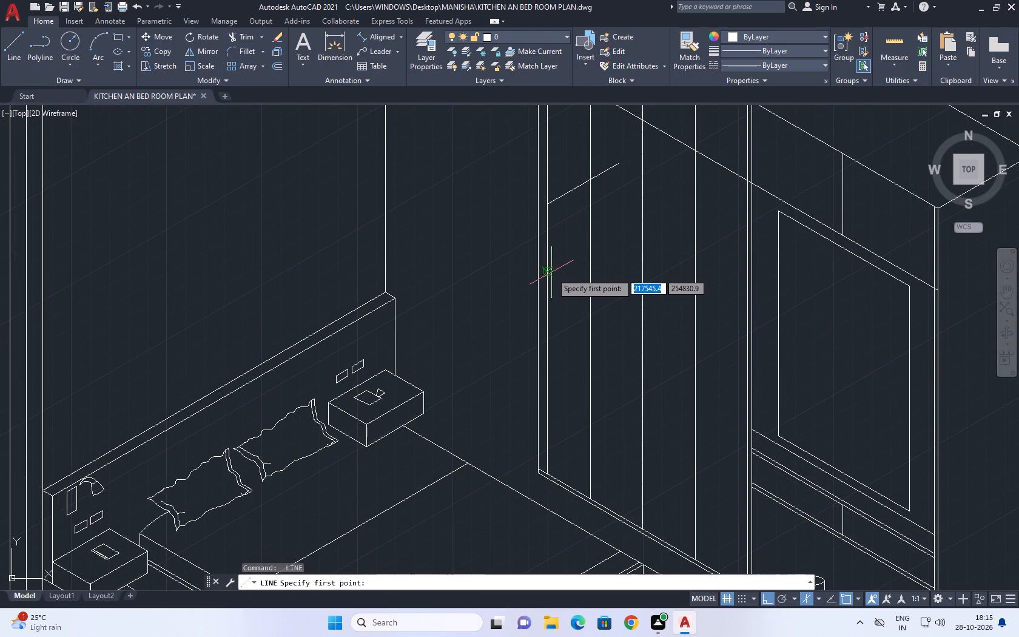
left_click(550, 274)
left_click(603, 240)
key("space")
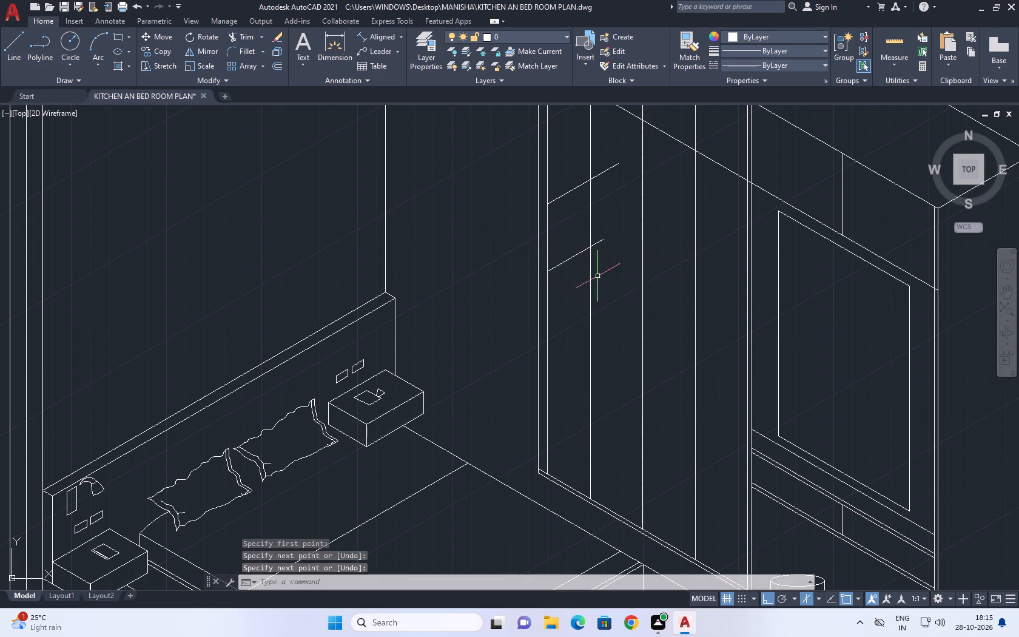
middle_click_drag(578, 254, 549, 391)
key("space")
left_click(521, 271)
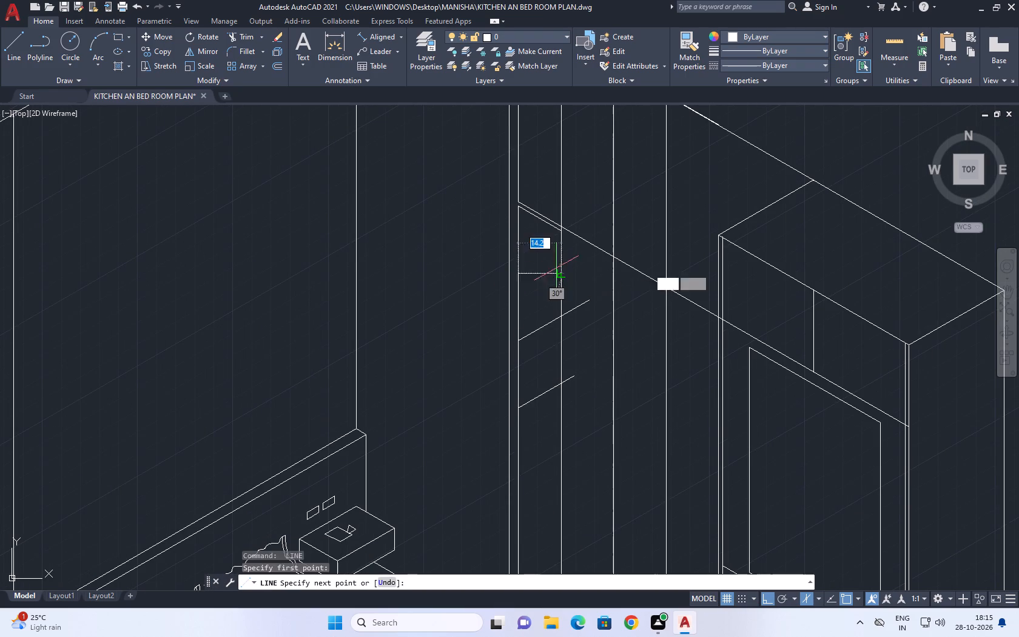
left_click(576, 260)
key("space")
Draw two more 30° shelf lines lower down in the same narrow column, spaced like the ones above.
middle_click_drag(541, 331, 536, 176)
key("space")
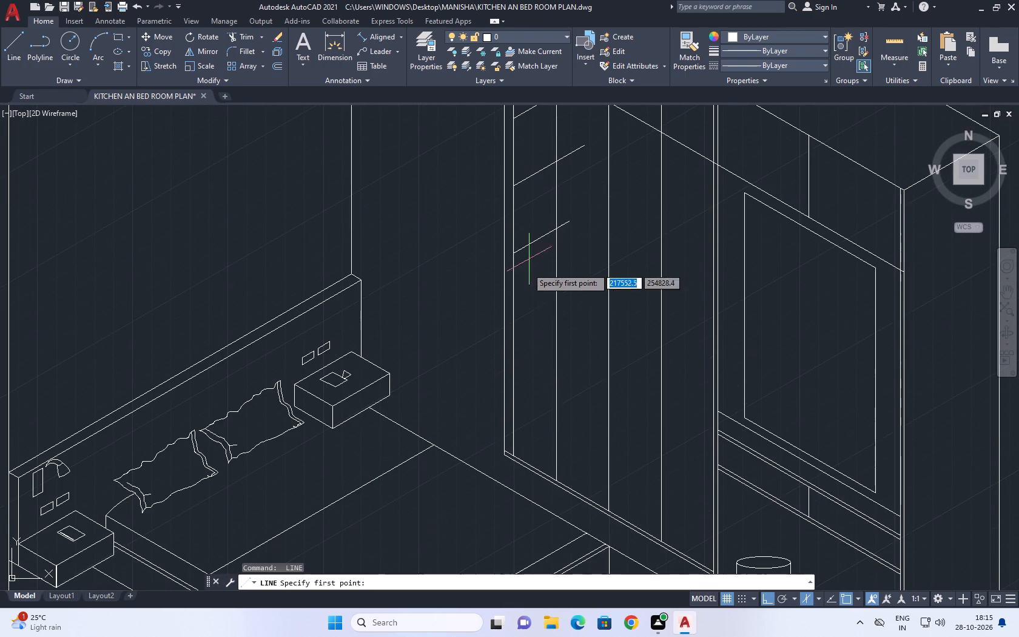
left_click(510, 322)
left_click(579, 287)
key("space")
key("space")
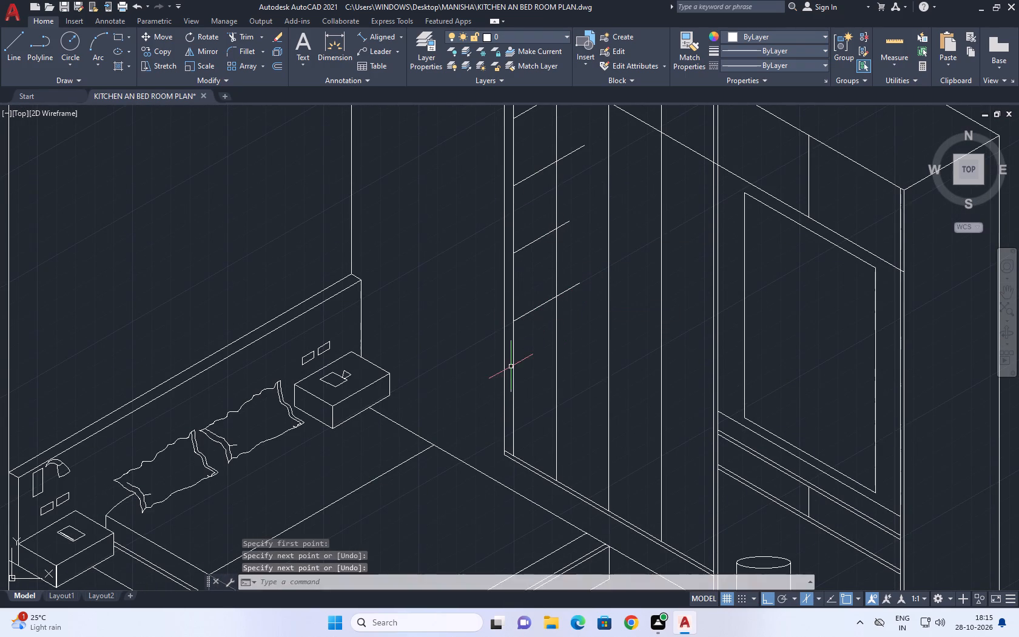
left_click(516, 389)
left_click(582, 359)
key("Escape")
Trim the ends of all five shelf lines that project beyond the column's far vertical line.
middle_click_drag(568, 251, 568, 370)
key("t")
key("r")
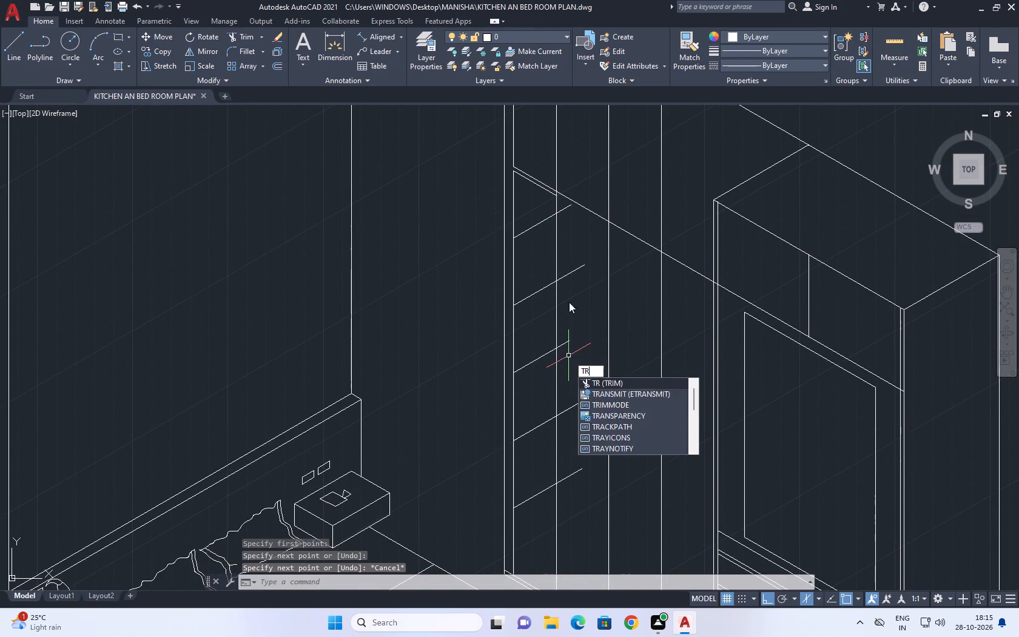
key("space")
left_click(563, 205)
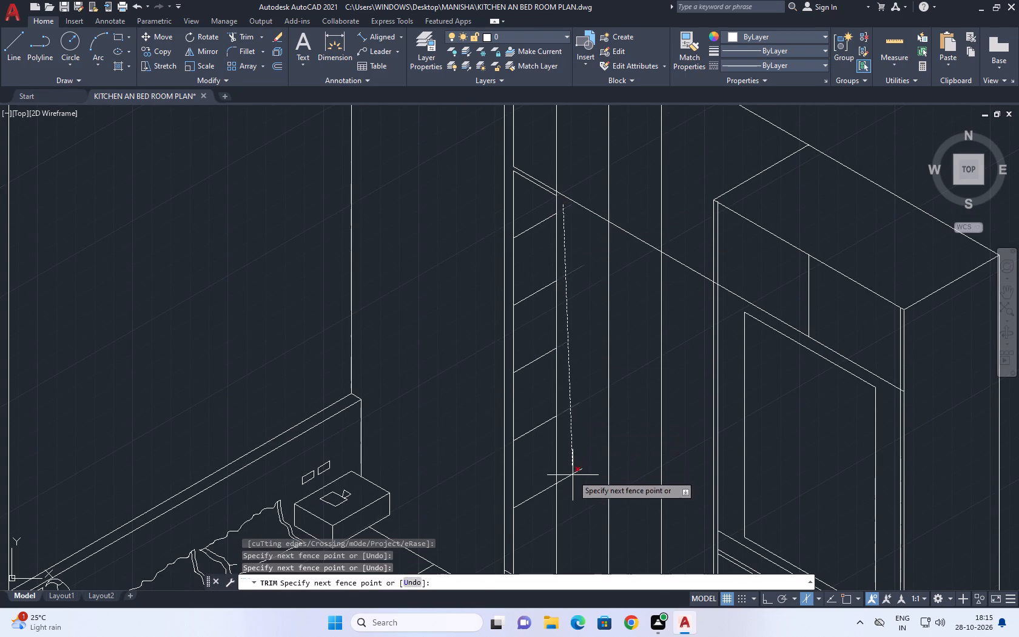
left_click(573, 475)
key("Escape")
Trim the short piece of the column's far vertical line between the two sloping lines above the shelves.
middle_click_drag(538, 288, 571, 360)
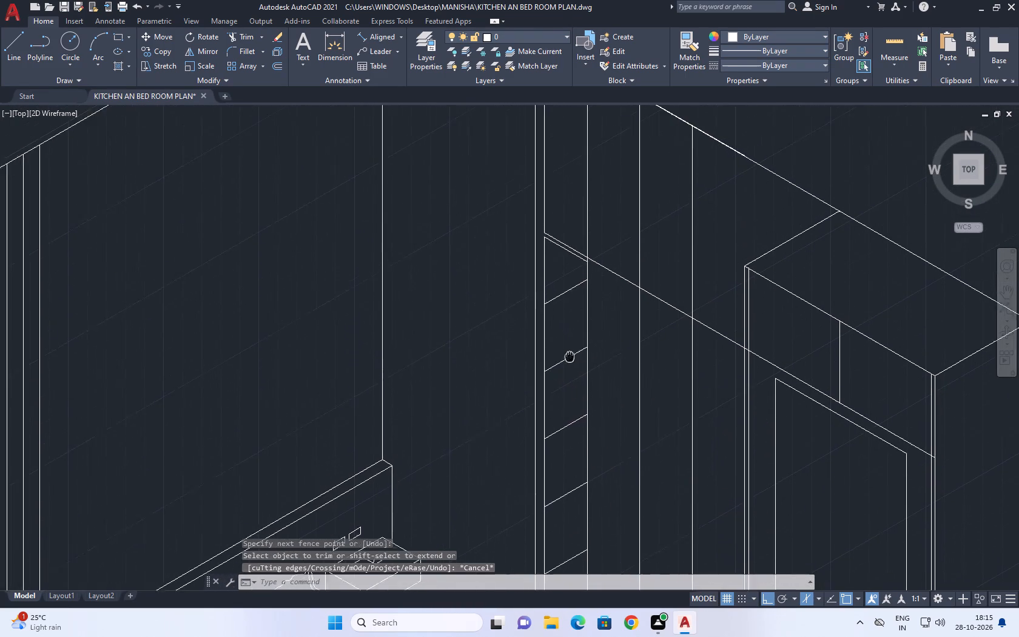
middle_click_drag(571, 360, 584, 383)
scroll(577, 286, "up", 2)
middle_click_drag(557, 302, 559, 306)
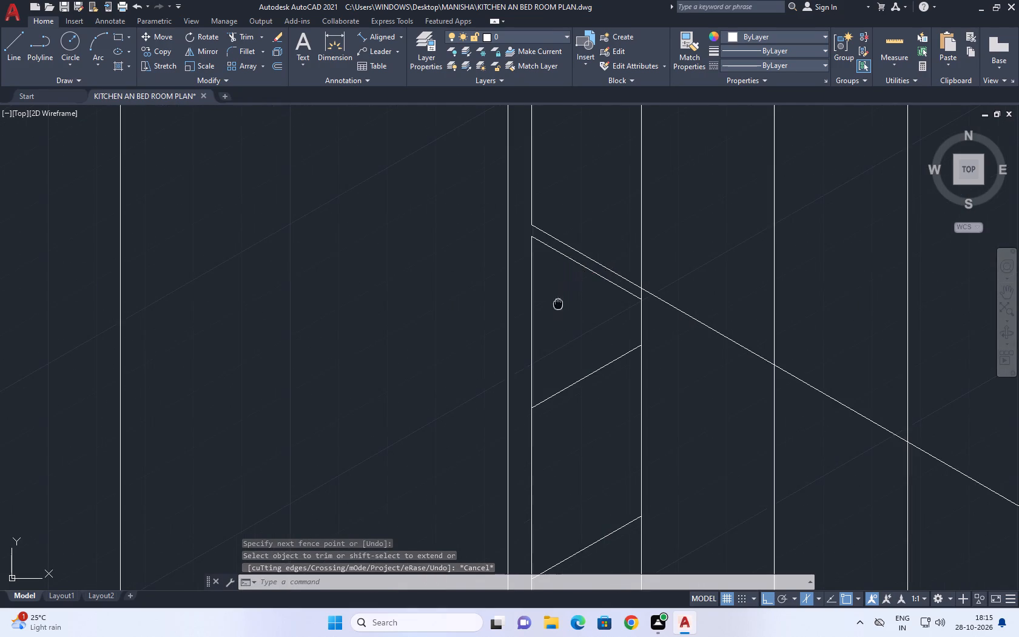
middle_click_drag(559, 306, 568, 329)
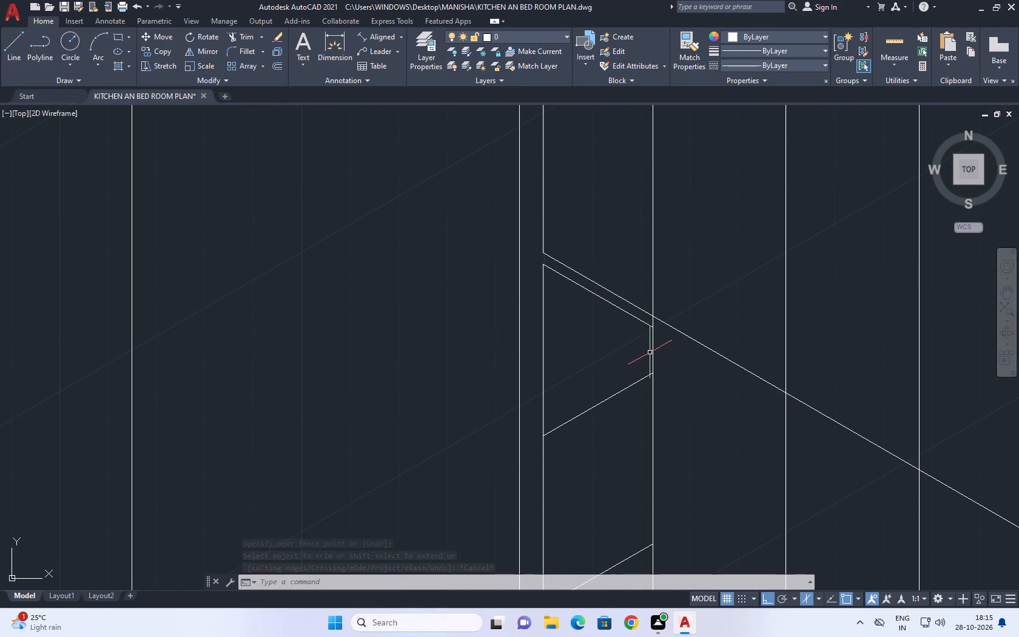
left_click(654, 351)
key("Escape")
middle_click(664, 357)
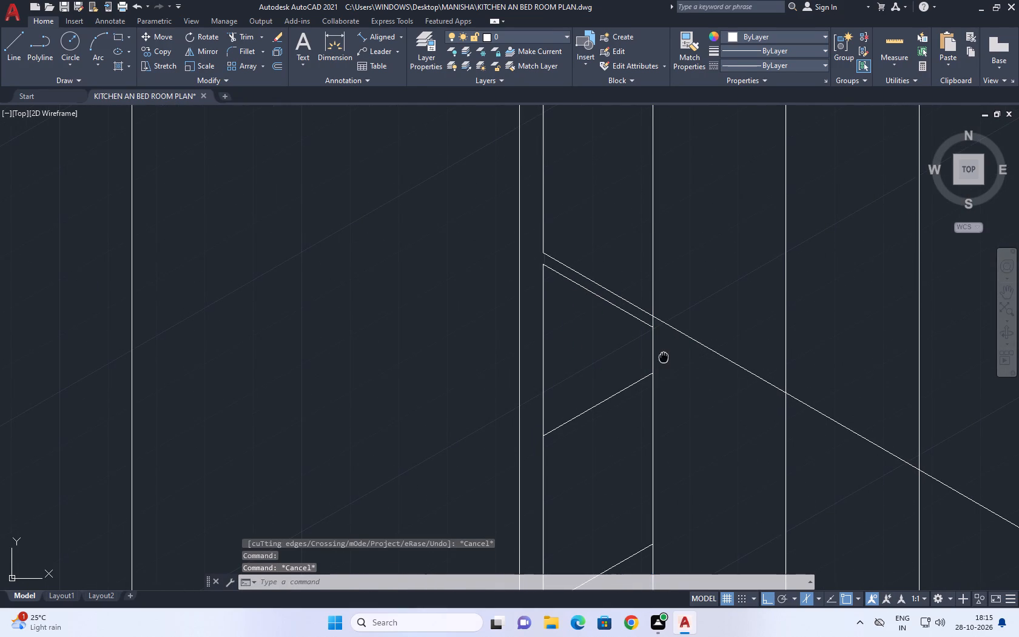
key("t")
key("r")
key("space")
left_click(653, 322)
key("Escape")
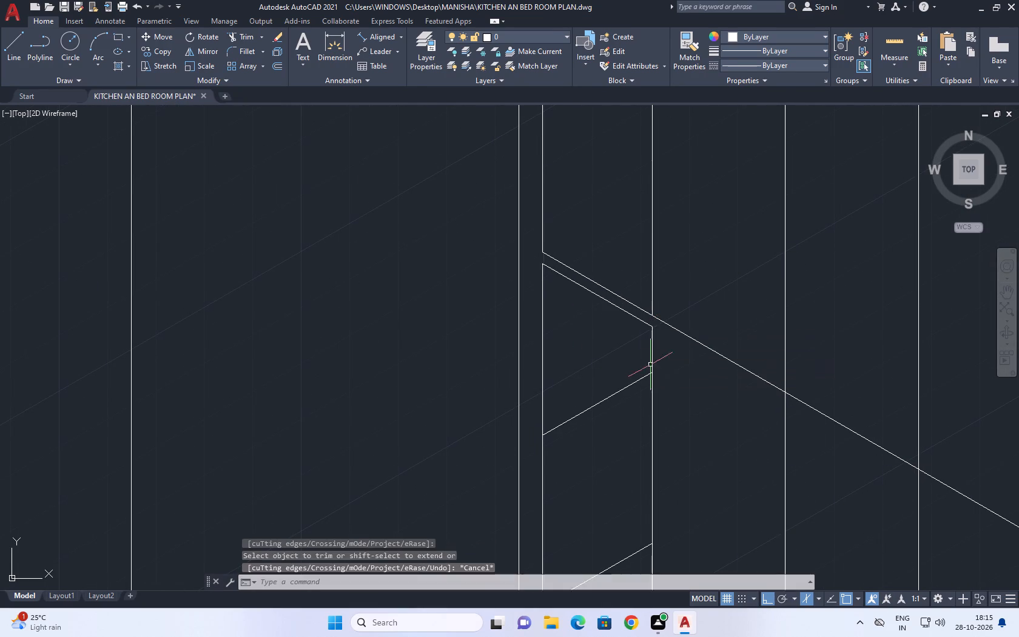
Copy the shelf column's far vertical line 0.5 units inward along the 30° axis.
middle_click_drag(647, 365, 637, 293)
left_click(641, 331)
middle_click_drag(599, 341, 574, 309)
key("c")
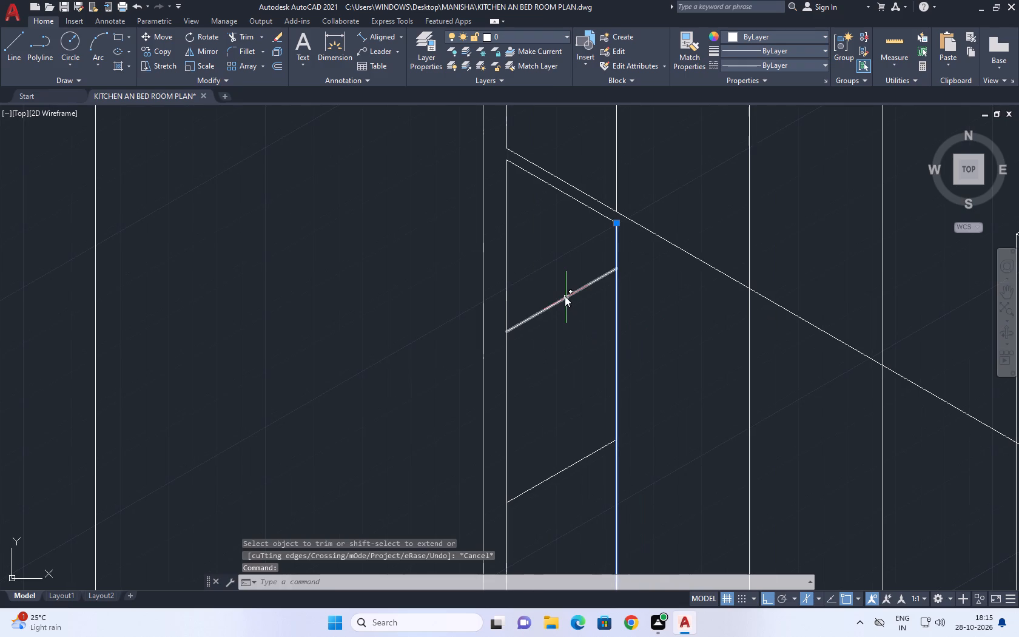
key("o")
key("space")
left_click(588, 319)
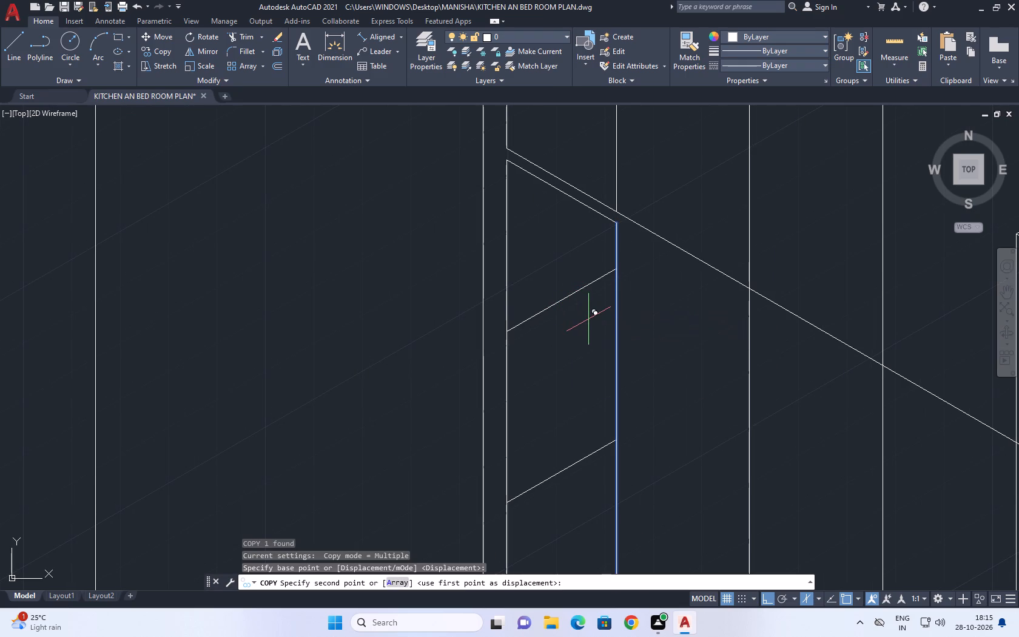
key("0")
key("period")
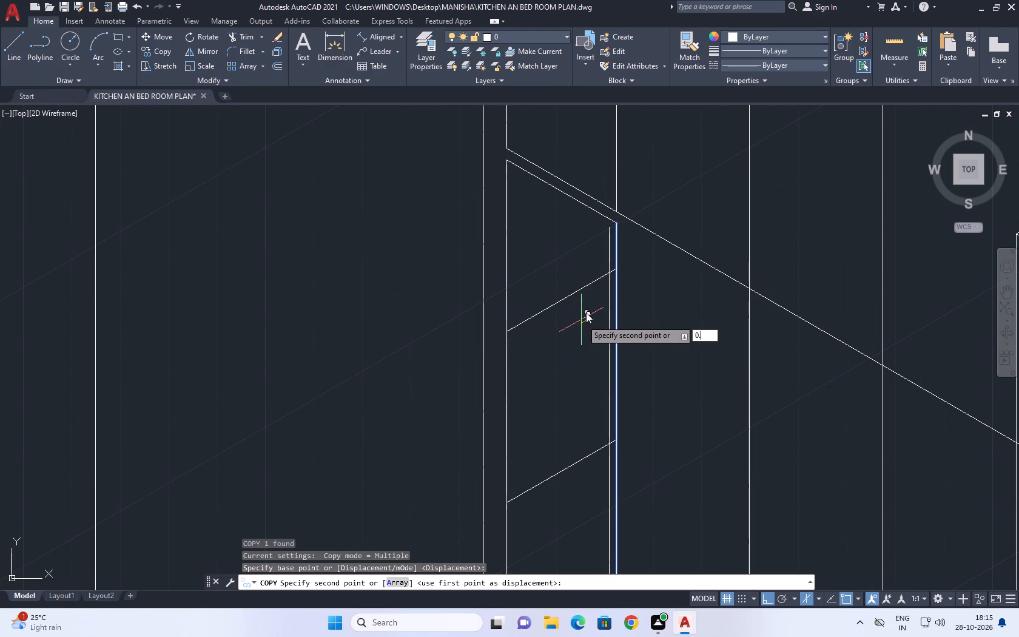
key("5")
key("space")
key("Escape")
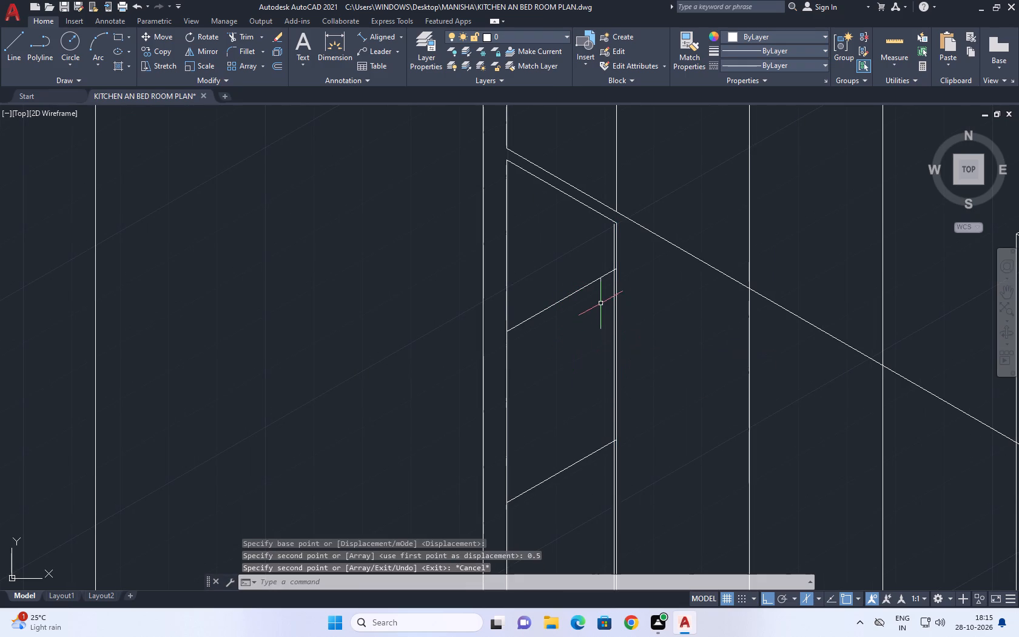
Extend the upper end of the copied vertical line to the sloping top edge of the shelf column.
type("EX")
key("space")
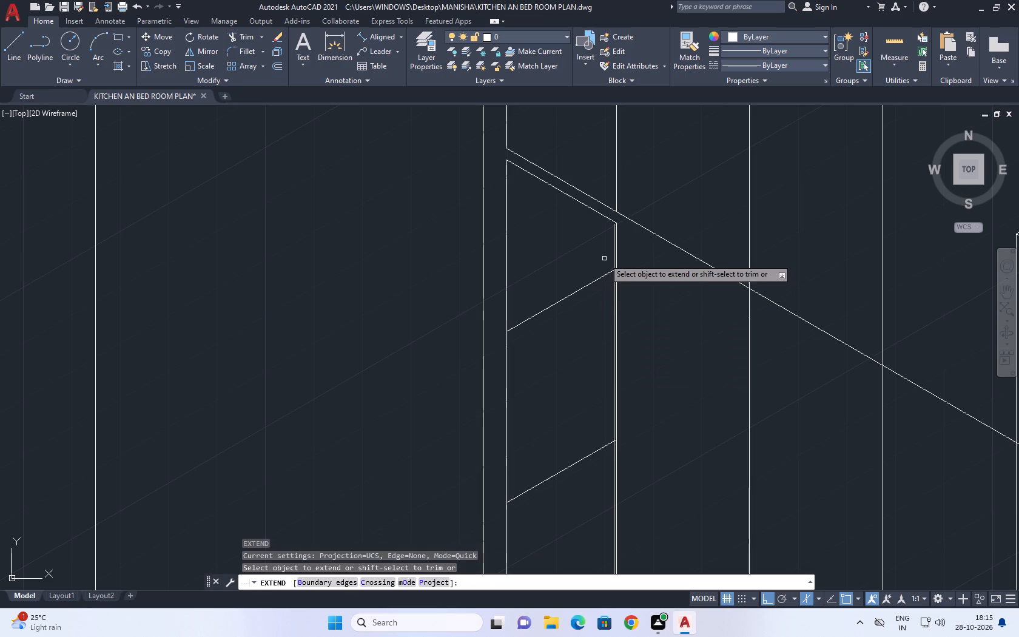
left_click(614, 251)
scroll(614, 250, "down", 4)
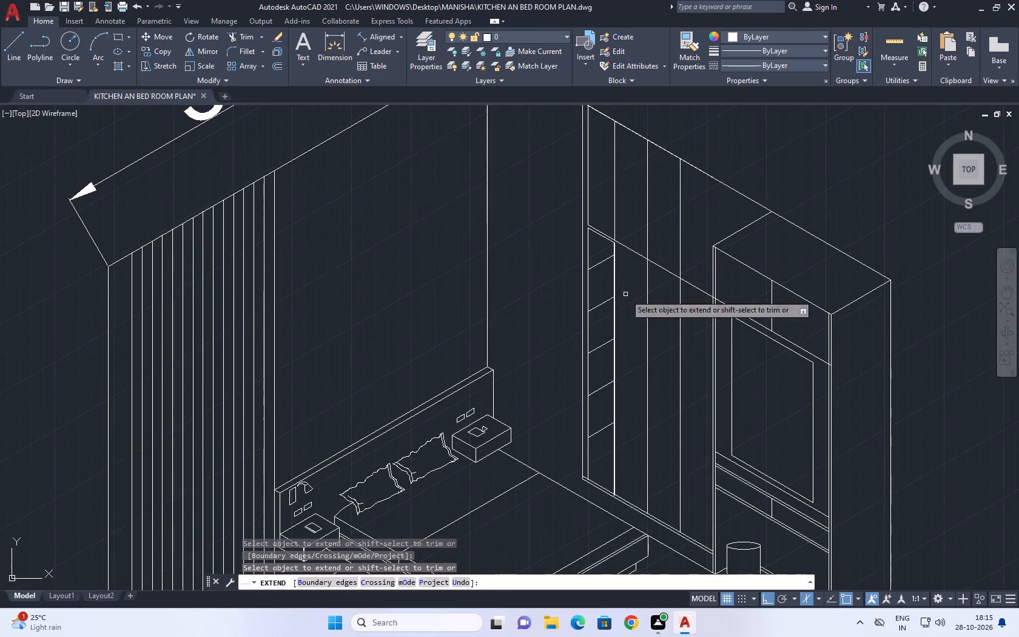
scroll(619, 496, "up", 3)
key("Escape")
Trim the copied vertical line's overshoot past the sloping bottom edge of the shelf column.
key("t")
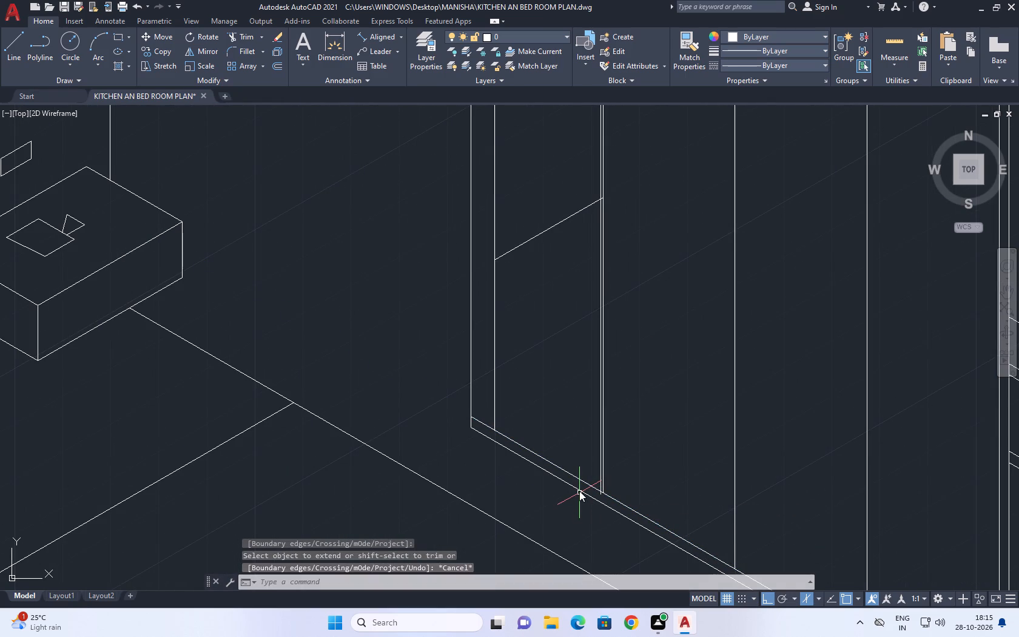
key("r")
key("space")
scroll(600, 499, "up", 2)
left_click(597, 487)
scroll(631, 461, "down", 5)
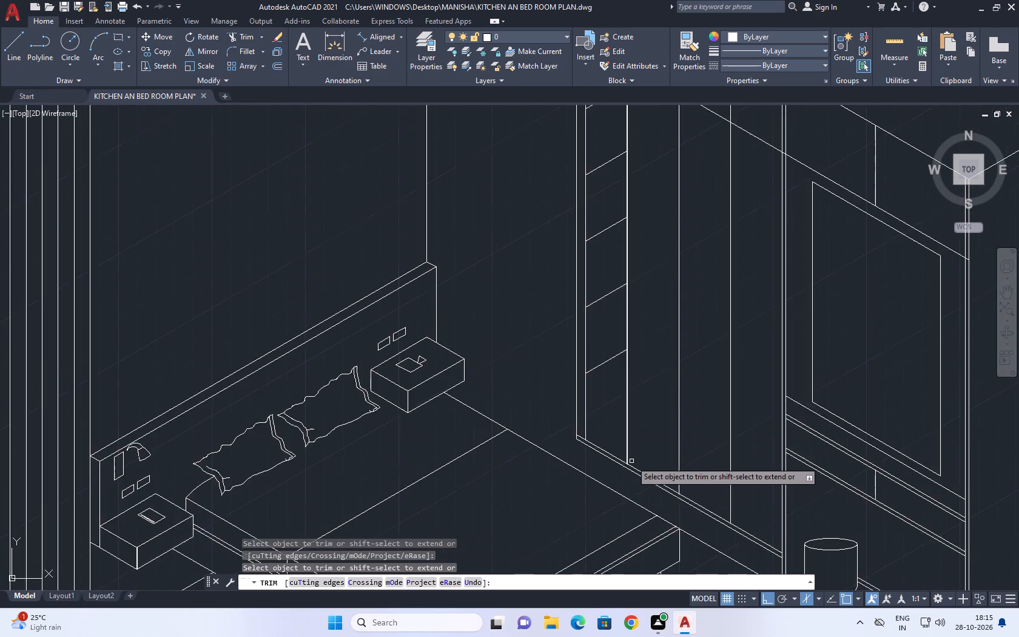
Trim the lower shelf lines where they cross the narrow gap between the two close vertical lines.
scroll(638, 340, "up", 2)
scroll(609, 387, "up", 4)
left_click(611, 326)
scroll(625, 375, "down", 6)
middle_click_drag(619, 250, 586, 558)
scroll(590, 431, "up", 5)
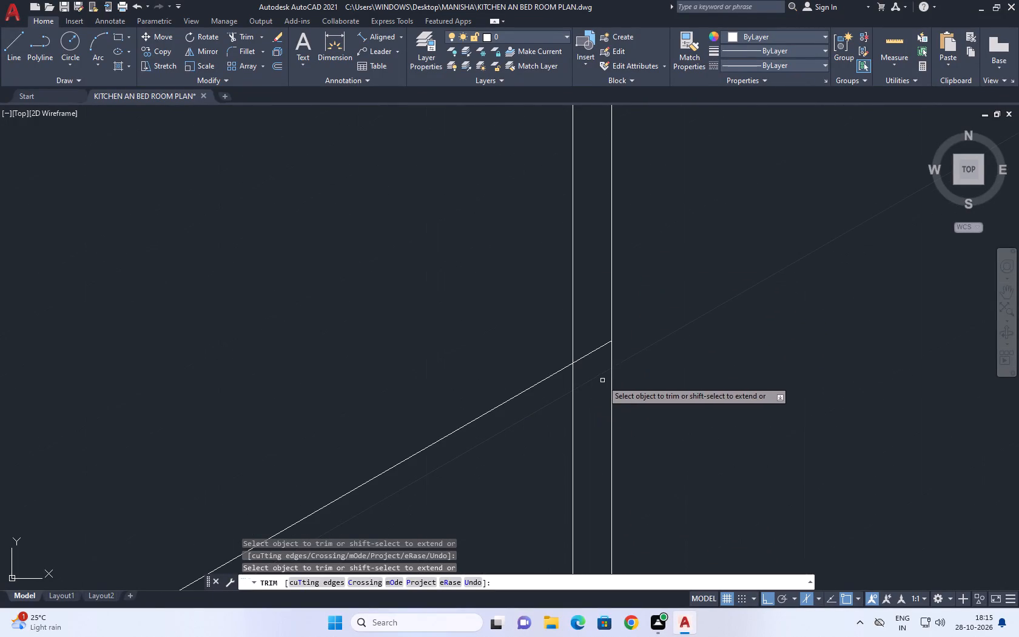
left_click(591, 346)
left_click(596, 379)
scroll(604, 390, "down", 10)
scroll(634, 259, "up", 4)
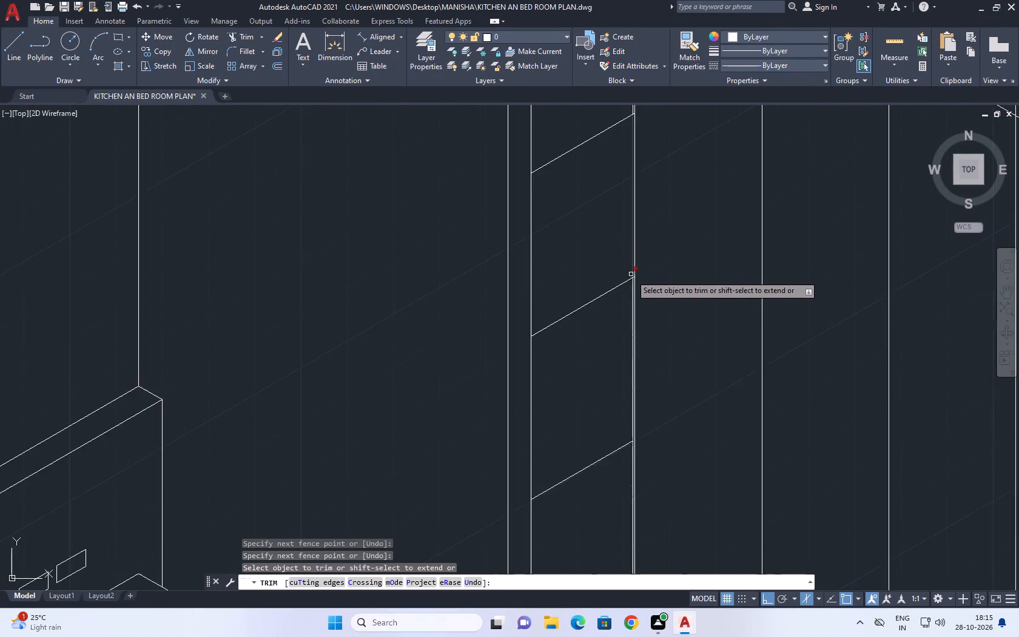
scroll(631, 277, "up", 5)
left_click(612, 197)
left_click_drag(609, 218, 608, 224)
scroll(615, 314, "down", 3)
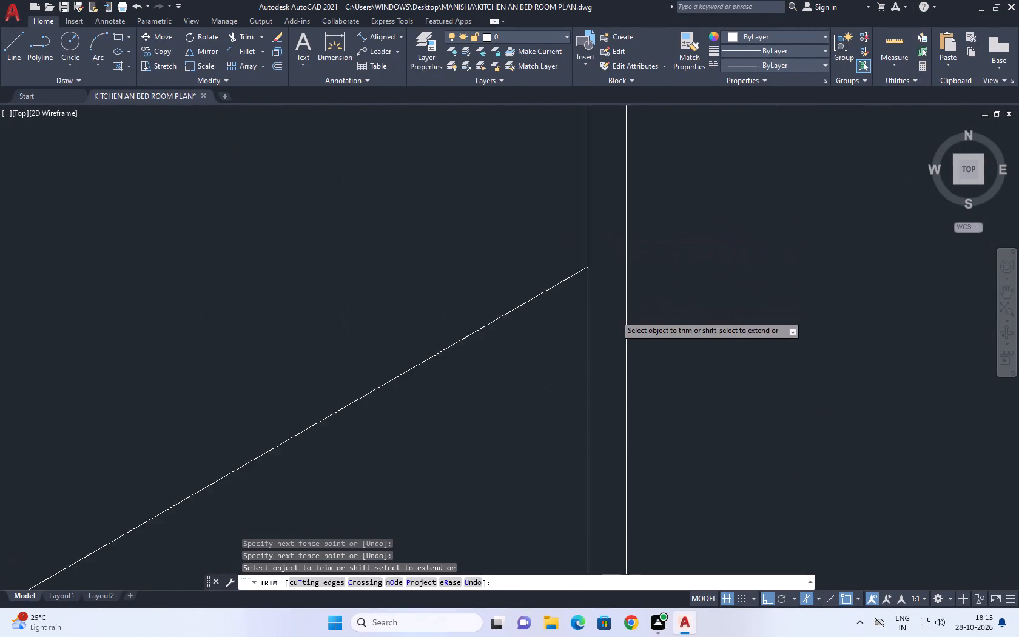
Trim the remaining upper shelf lines back to the inner of the two close vertical lines.
scroll(615, 321, "down", 6)
middle_click_drag(636, 228, 613, 460)
scroll(600, 285, "up", 4)
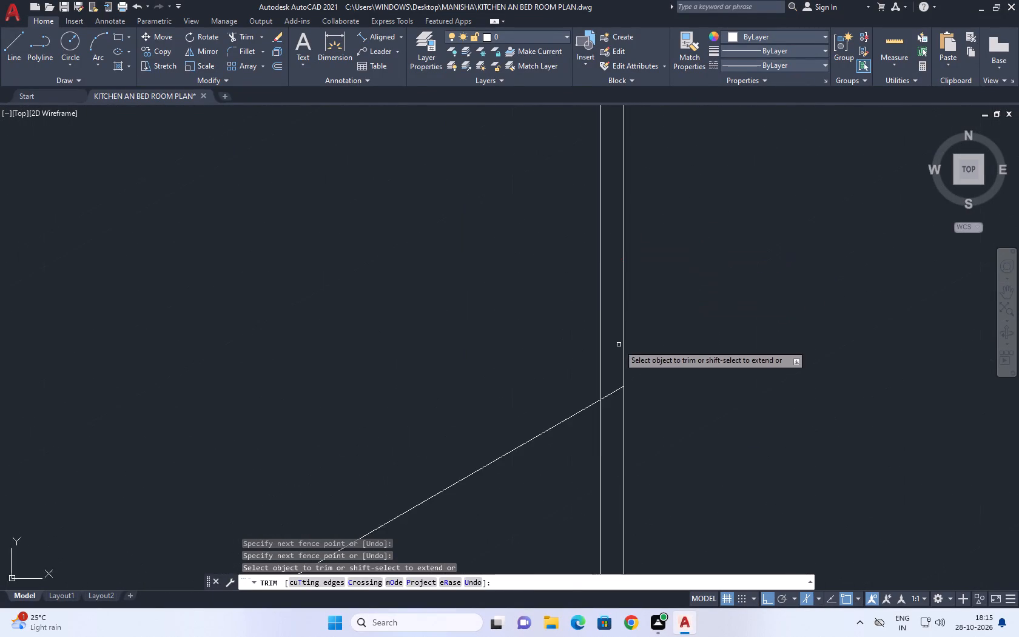
scroll(619, 345, "up", 2)
left_click(617, 352)
left_click(606, 517)
scroll(628, 440, "down", 16)
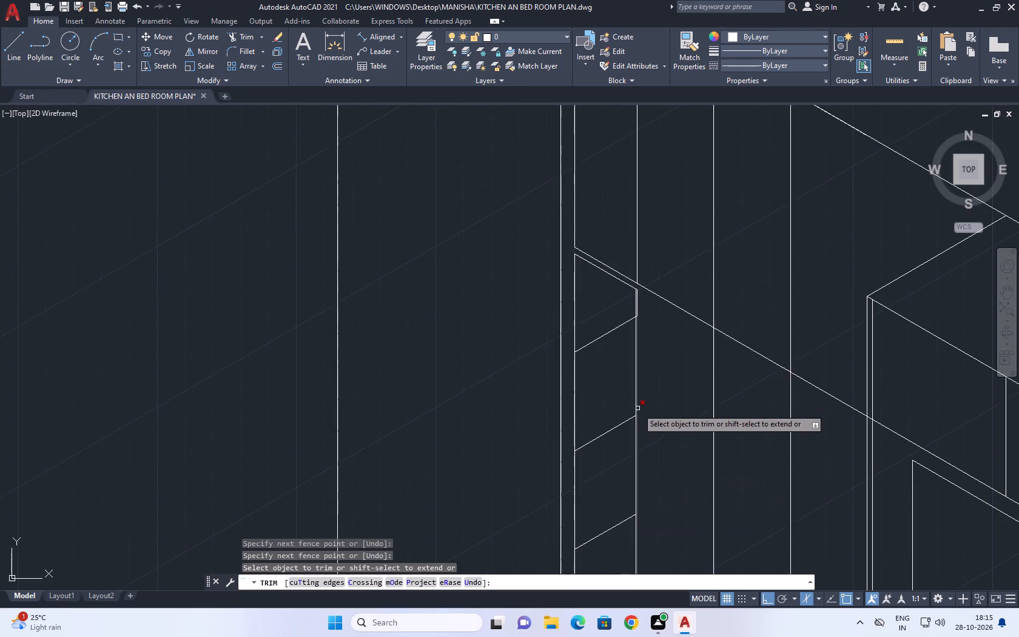
scroll(629, 314, "up", 8)
left_click(593, 277)
left_click(590, 302)
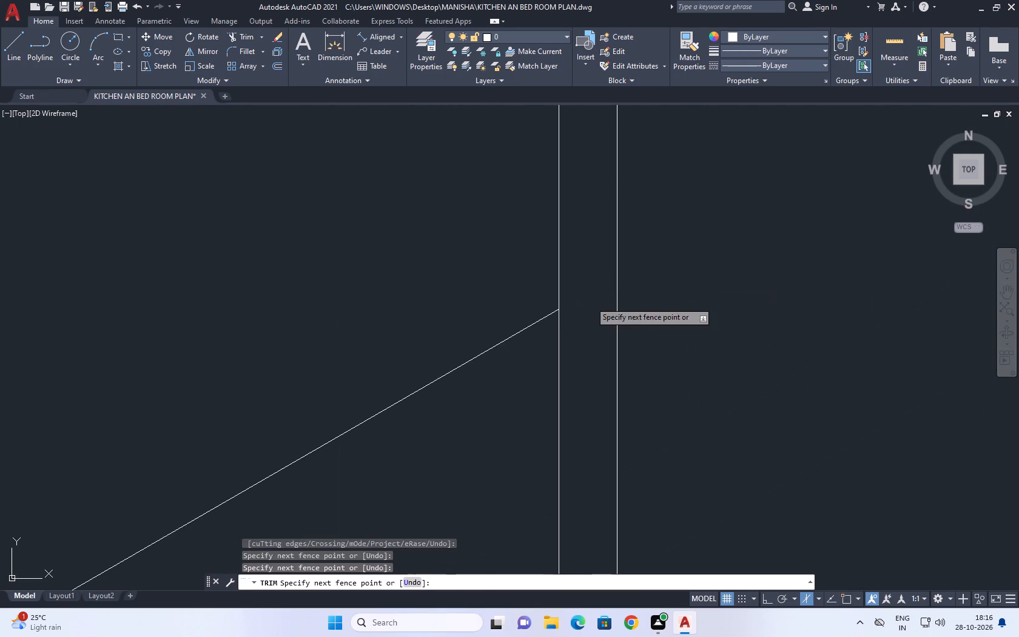
scroll(604, 311, "down", 11)
key("Escape")
Trim the sloping bottom line between the wardrobe's outer edge and the shelf column's inner vertical line.
scroll(619, 331, "down", 5)
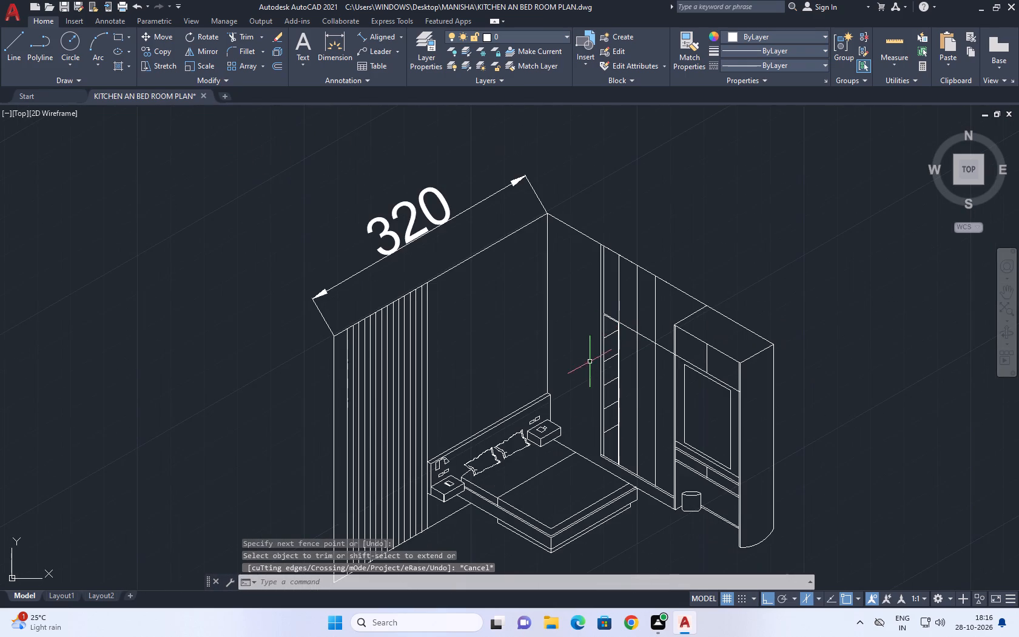
middle_click_drag(650, 423, 608, 335)
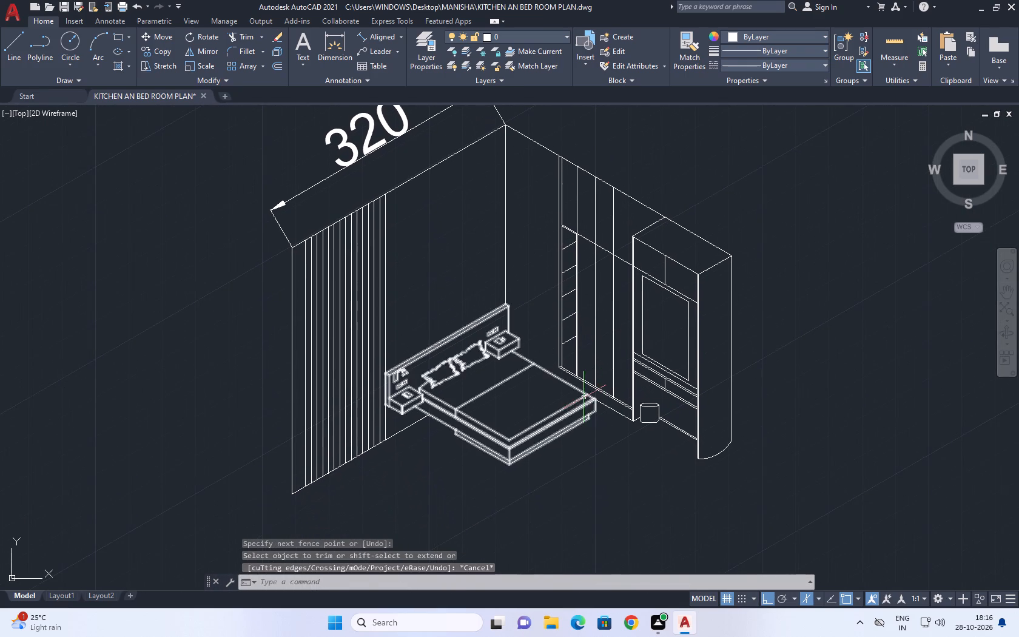
scroll(556, 352, "up", 2)
scroll(572, 422, "up", 2)
scroll(548, 370, "up", 1)
middle_click_drag(556, 383, 557, 408)
scroll(557, 408, "up", 1)
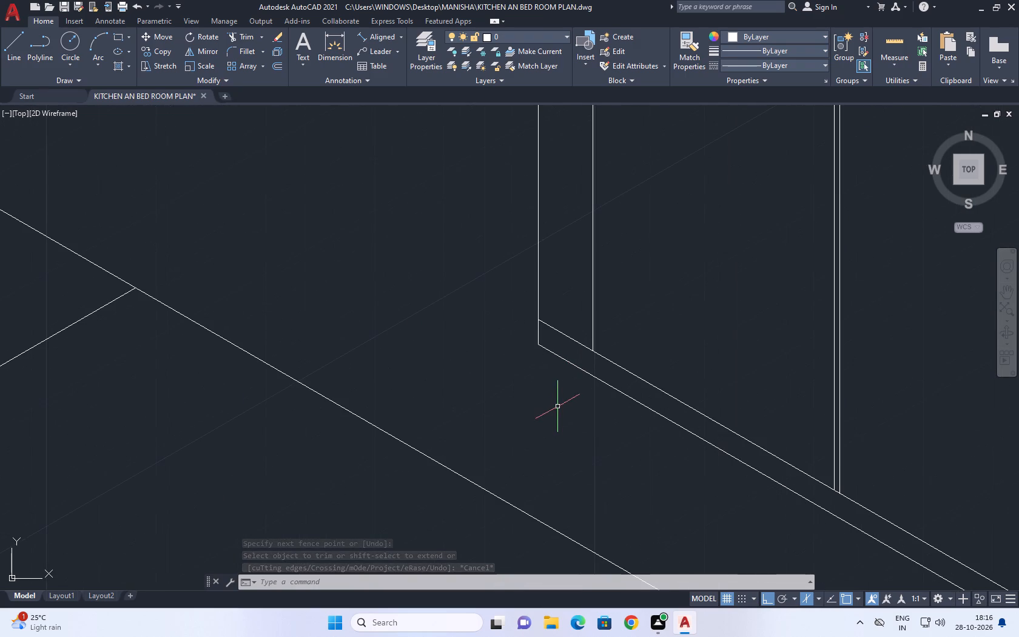
key("t")
key("r")
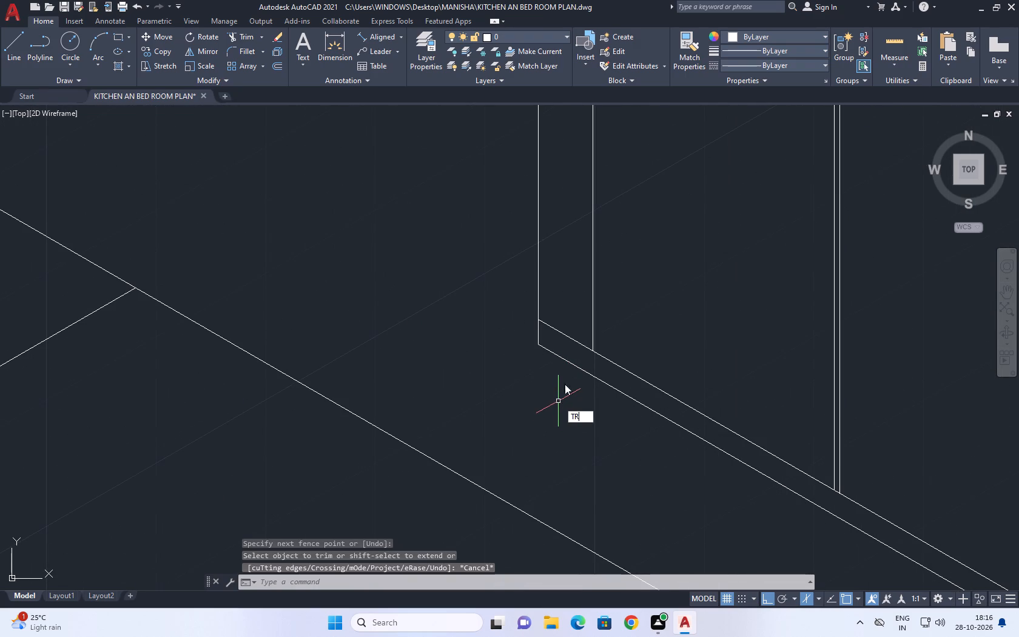
key("space")
double_click(575, 344)
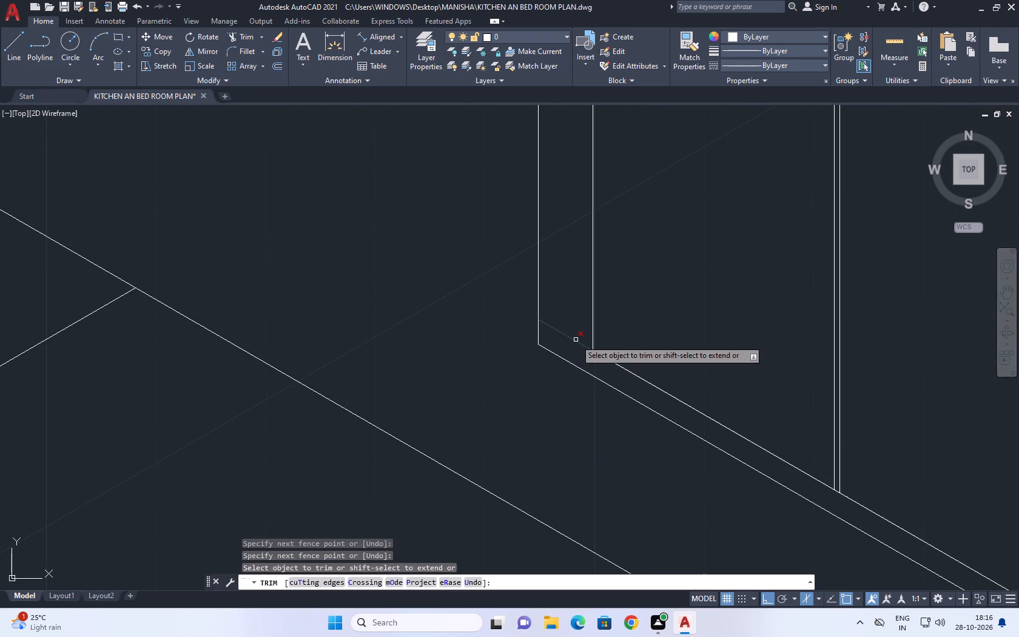
left_click(576, 340)
key("Escape")
Extend the shelf column's inner vertical line down to the wardrobe's lowest sloping edge.
scroll(609, 406, "down", 3)
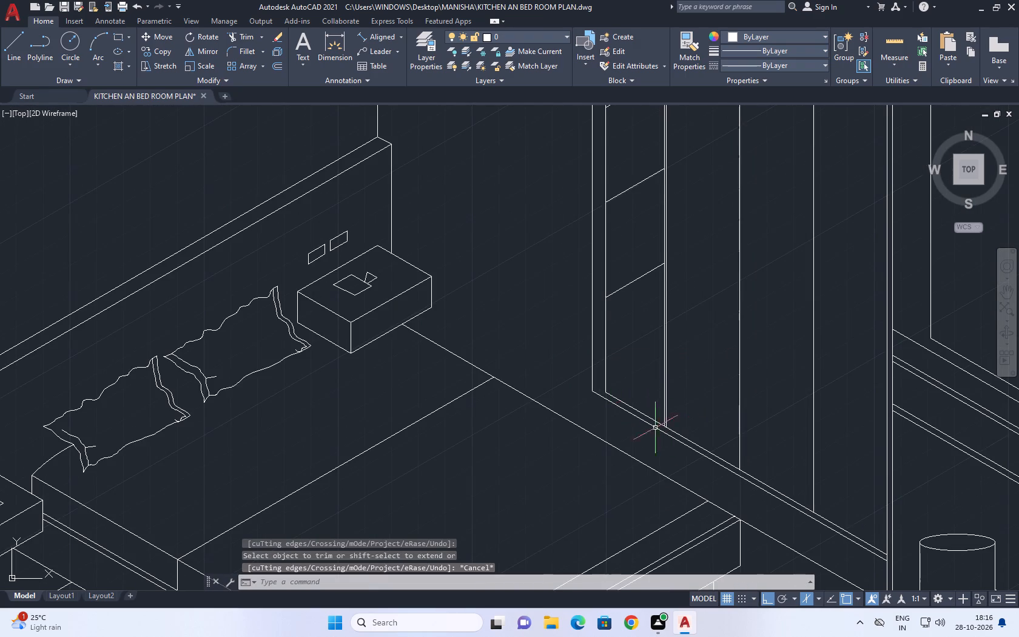
middle_click_drag(607, 409, 591, 359)
scroll(587, 348, "up", 2)
type("EX")
key("space")
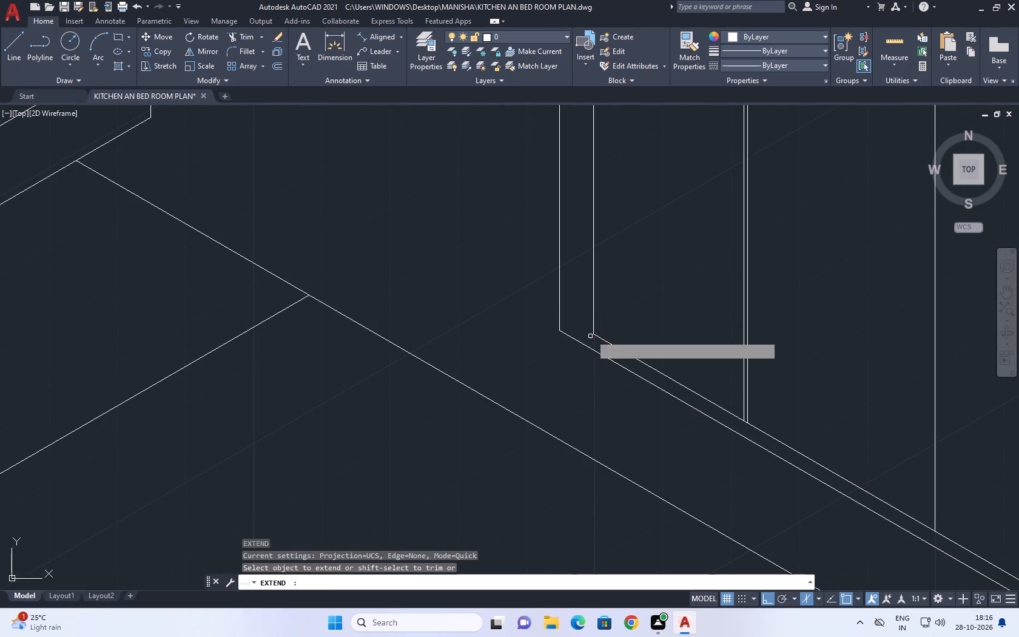
left_click(594, 325)
key("Escape")
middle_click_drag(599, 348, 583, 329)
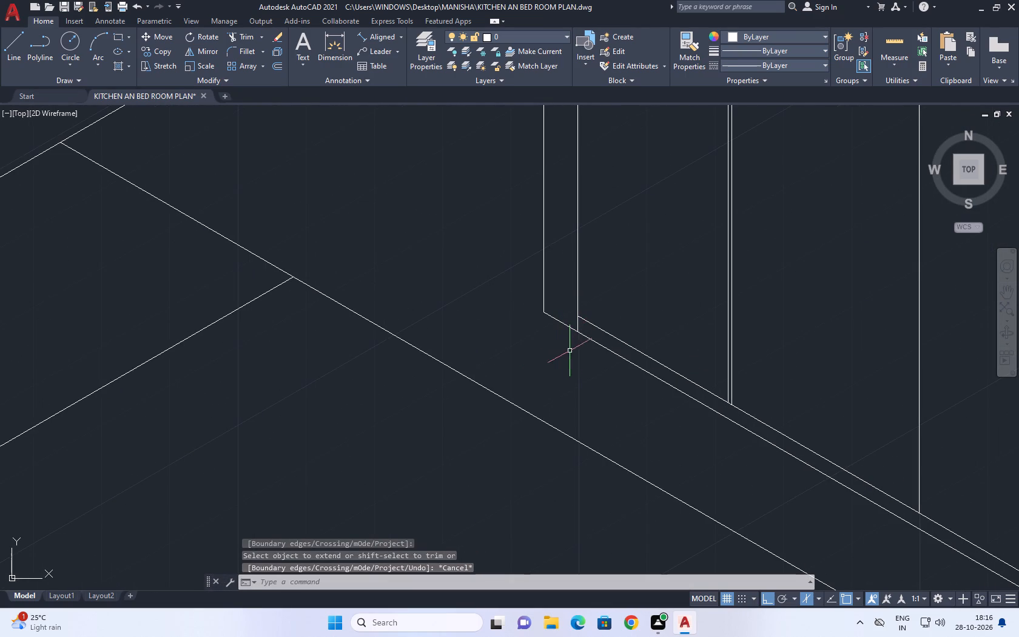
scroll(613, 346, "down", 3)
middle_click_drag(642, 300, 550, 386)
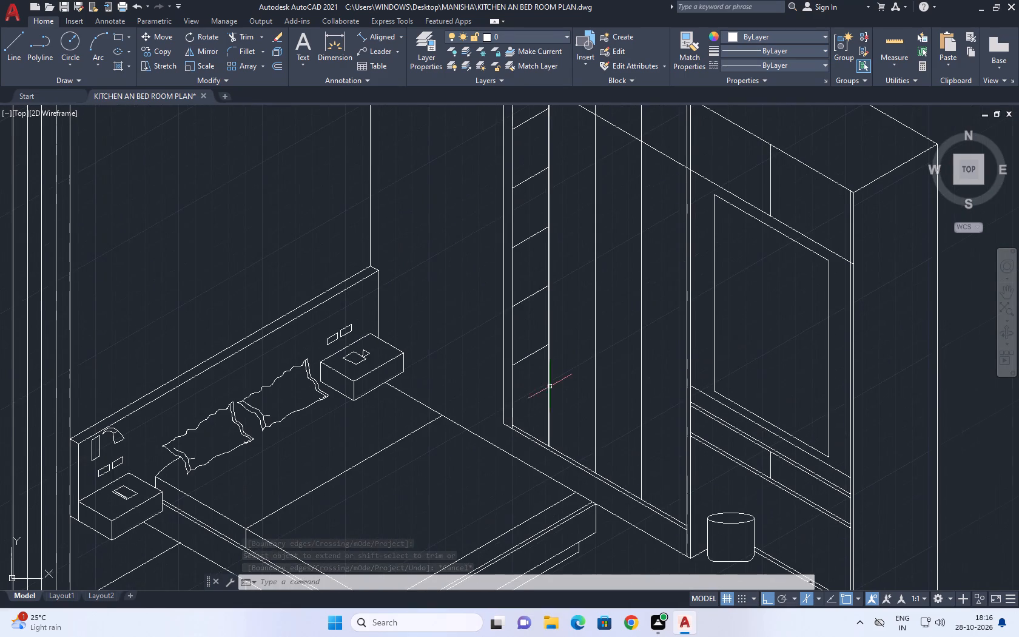
Draw a vase outline on the top shelf: a vertical side, a 30° sloping top line, and a second vertical side down past the shelf line.
middle_click_drag(567, 324, 559, 412)
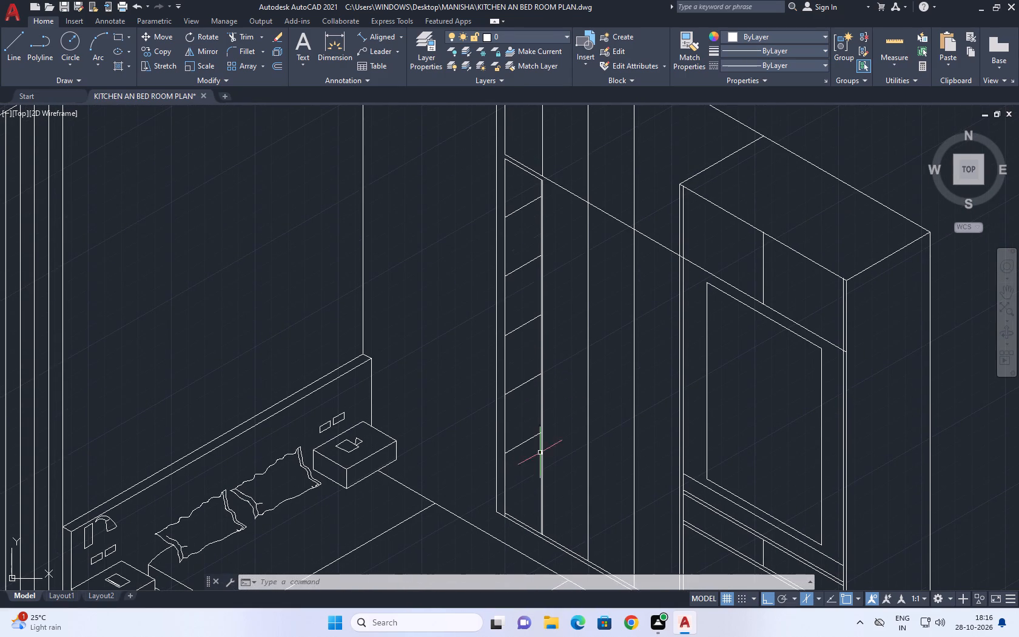
middle_click_drag(500, 288, 528, 431)
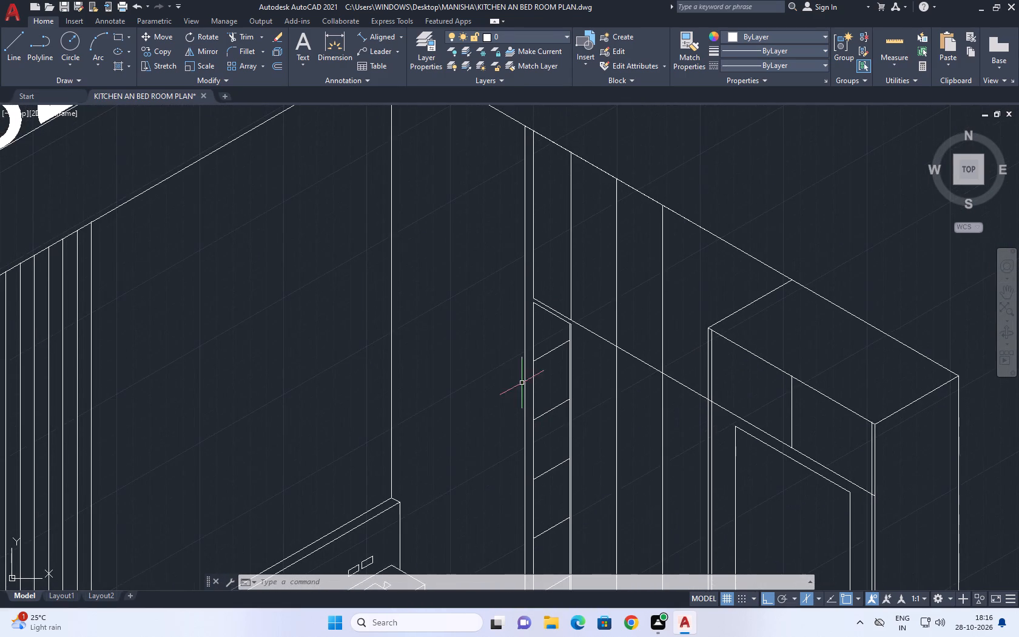
middle_click_drag(514, 366, 522, 396)
type("L")
key("space")
scroll(529, 372, "up", 1)
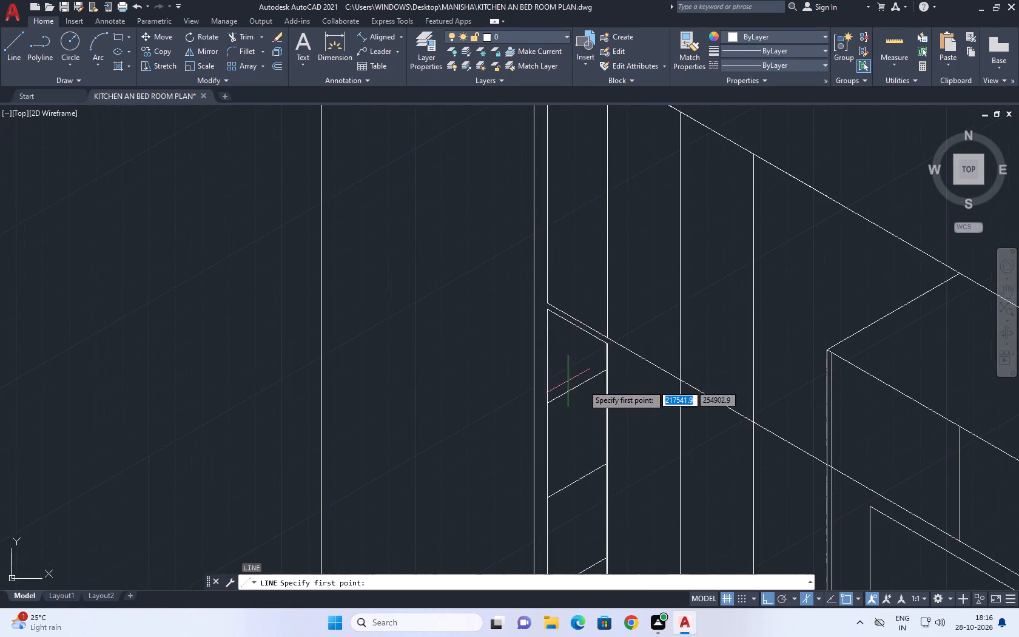
scroll(586, 386, "up", 1)
scroll(535, 391, "up", 2)
left_click(544, 416)
middle_click_drag(541, 308, 542, 314)
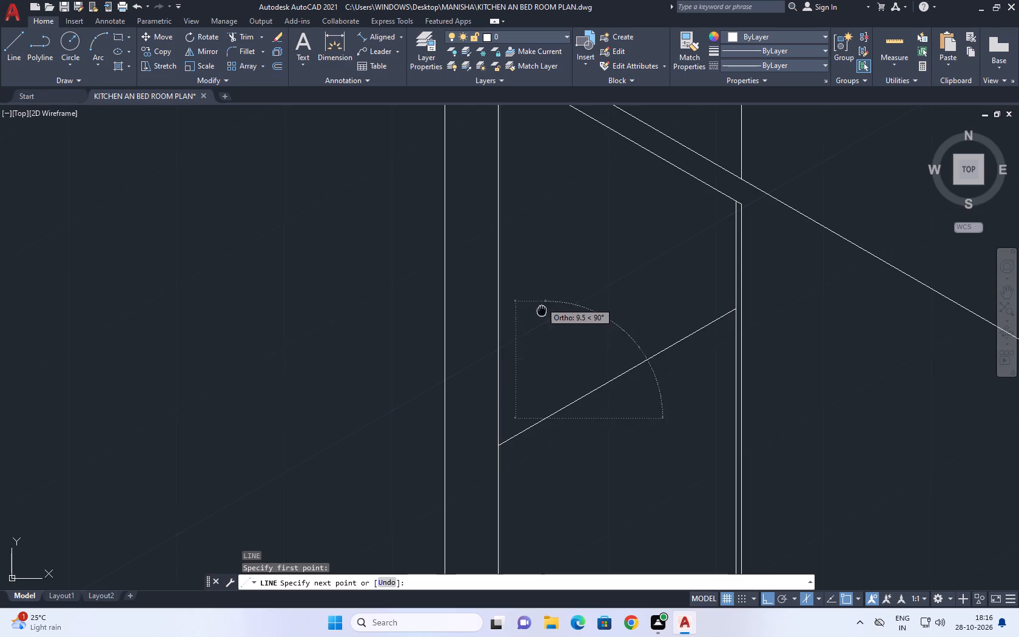
middle_click_drag(542, 314, 552, 432)
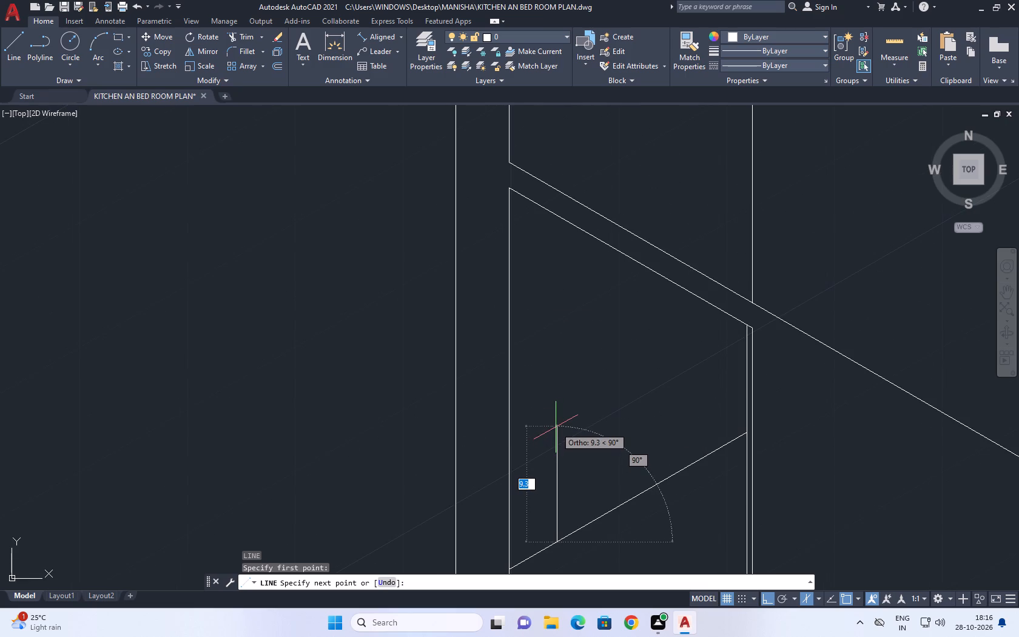
left_click(546, 377)
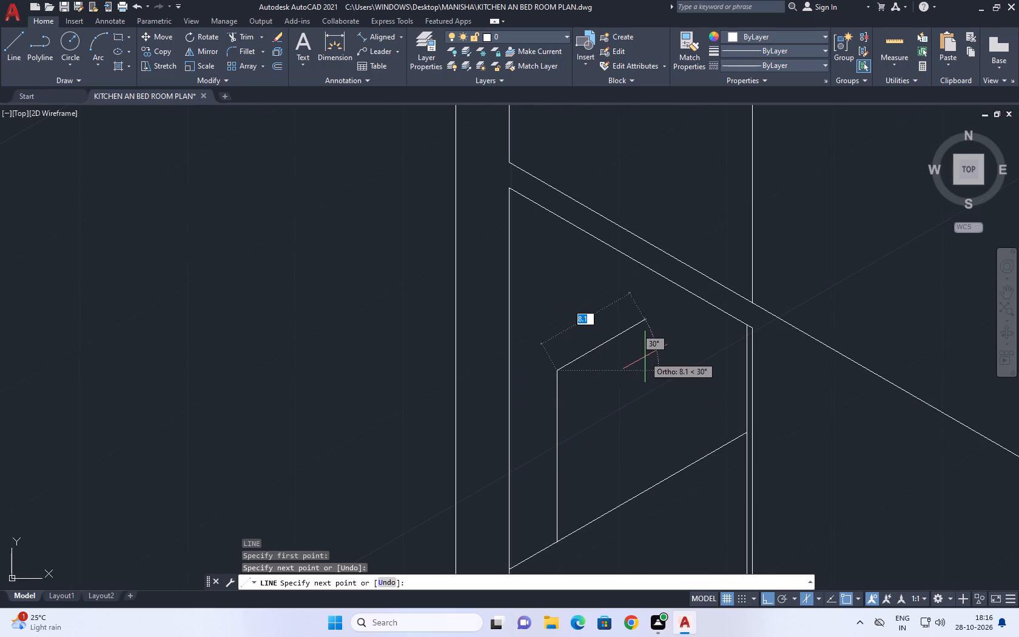
left_click(677, 343)
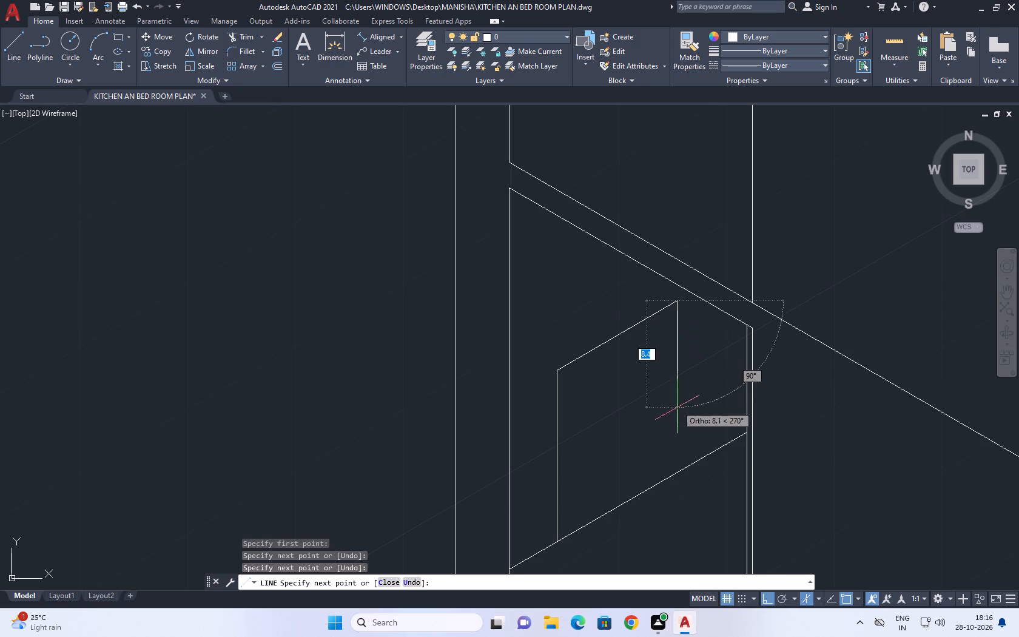
middle_click_drag(681, 487, 665, 436)
left_click(660, 443)
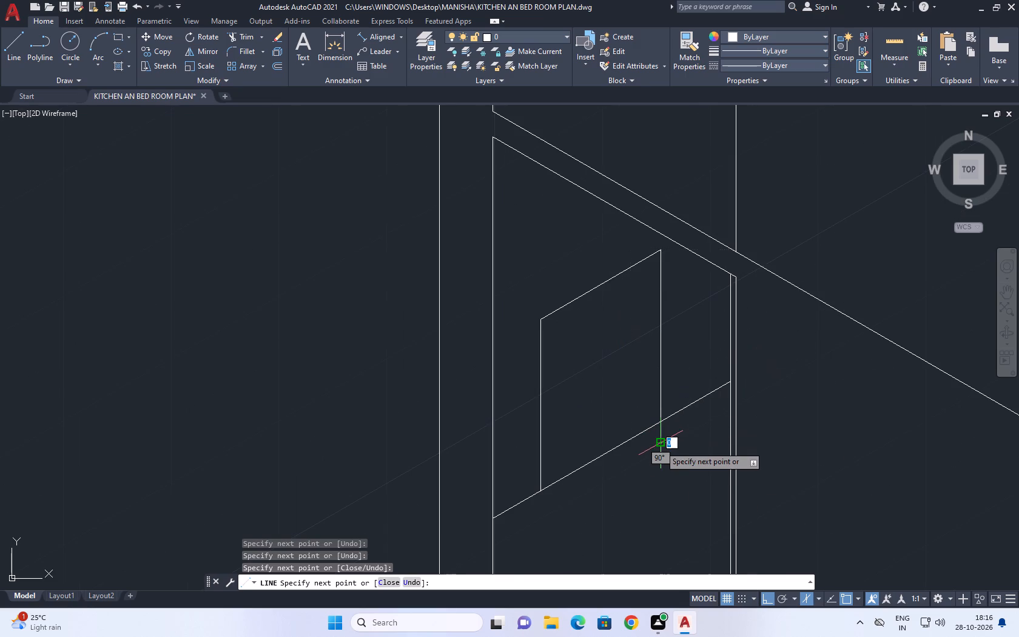
key("space")
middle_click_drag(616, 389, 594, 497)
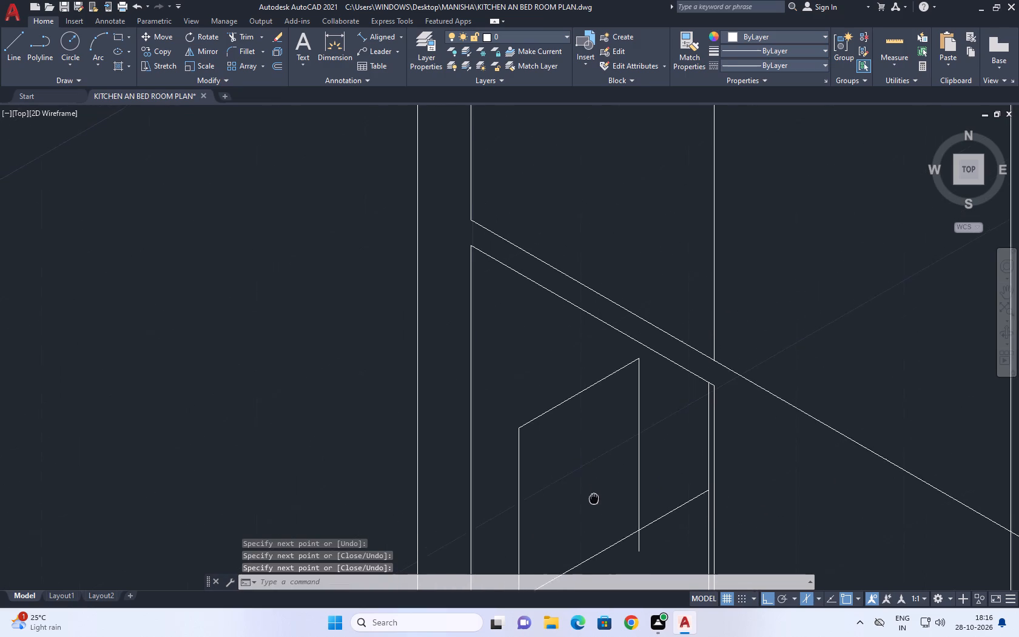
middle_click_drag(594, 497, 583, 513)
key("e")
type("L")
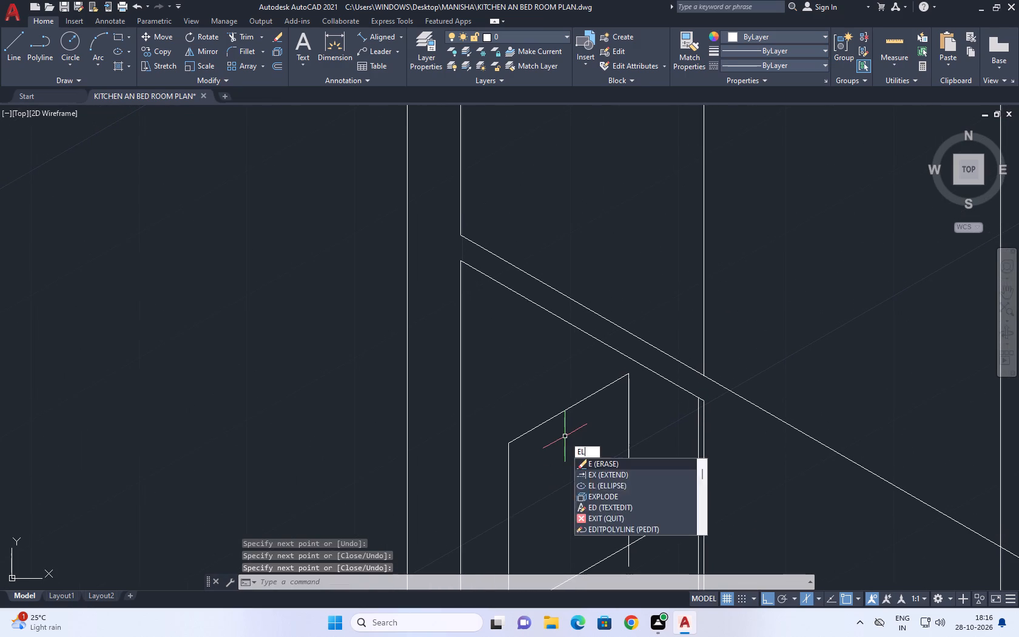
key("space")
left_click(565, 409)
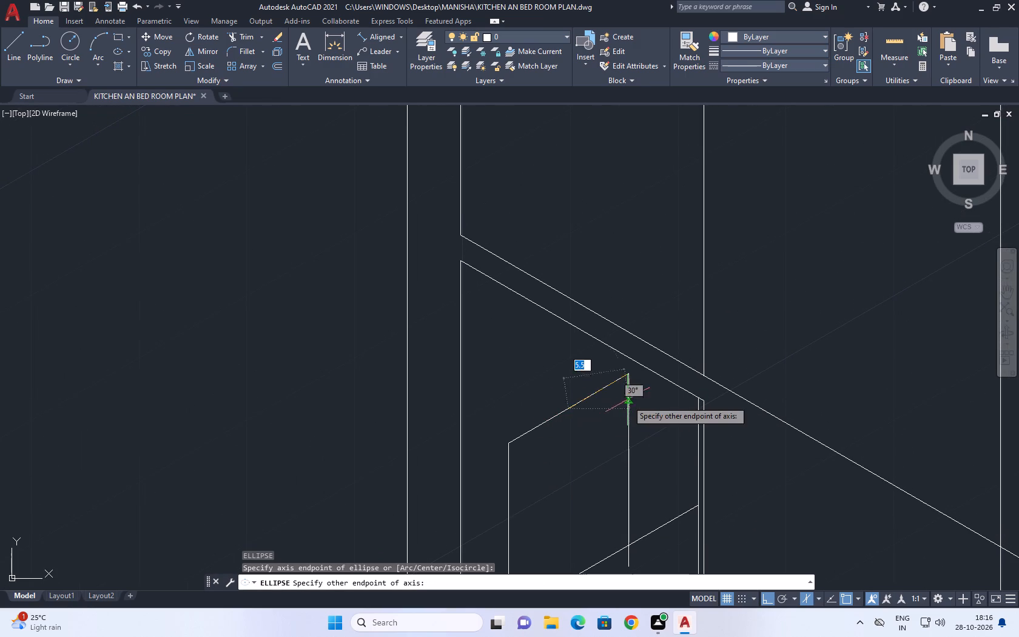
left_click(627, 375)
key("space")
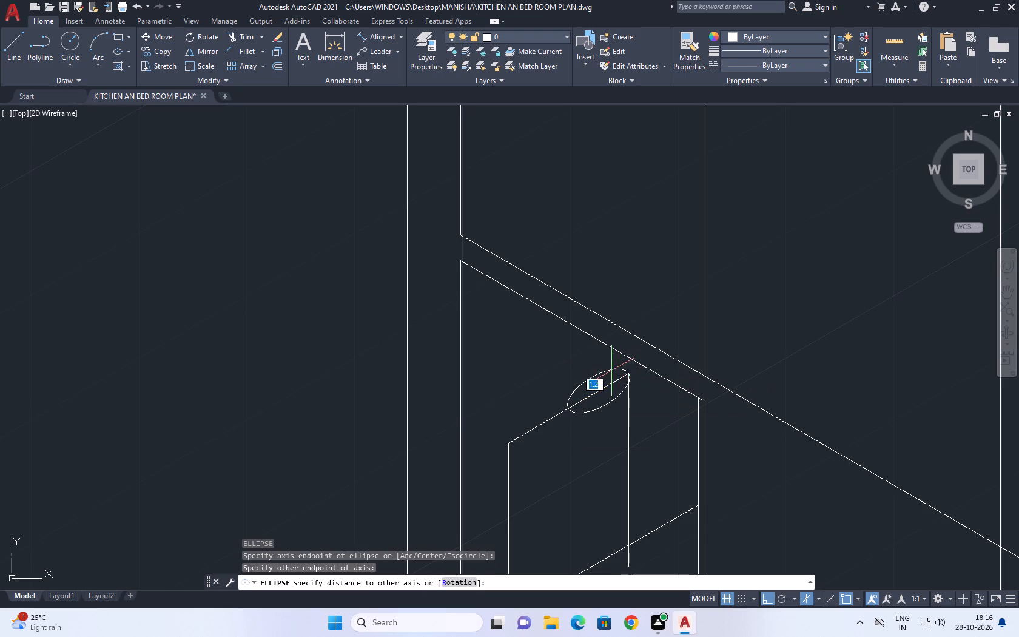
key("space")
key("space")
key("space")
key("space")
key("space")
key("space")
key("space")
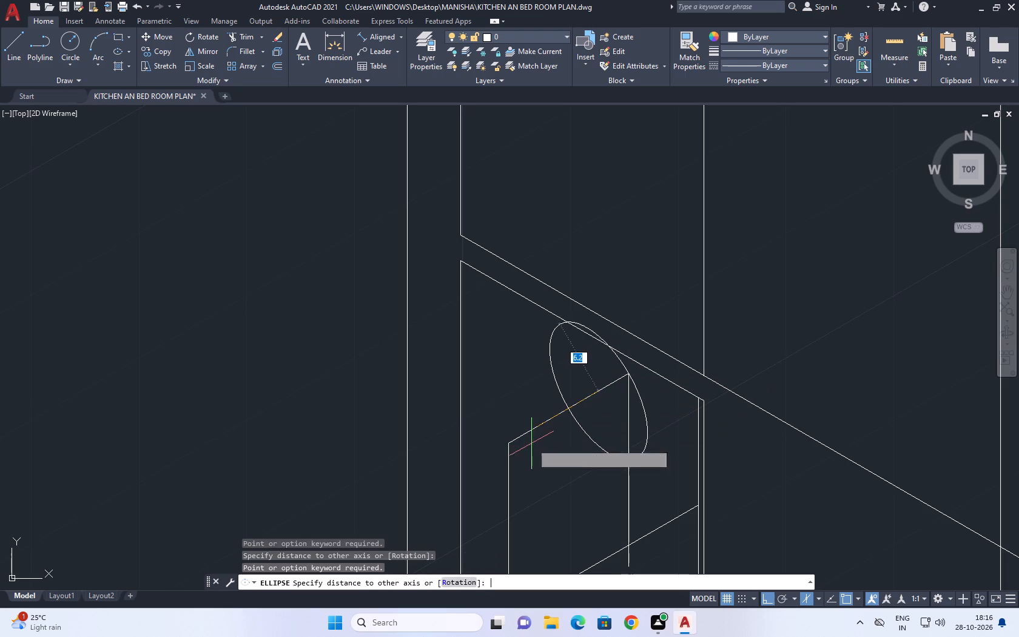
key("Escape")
Draw an ellipse whose long axis spans the sloping top line, from one vertical side of the vase to the other.
key("space")
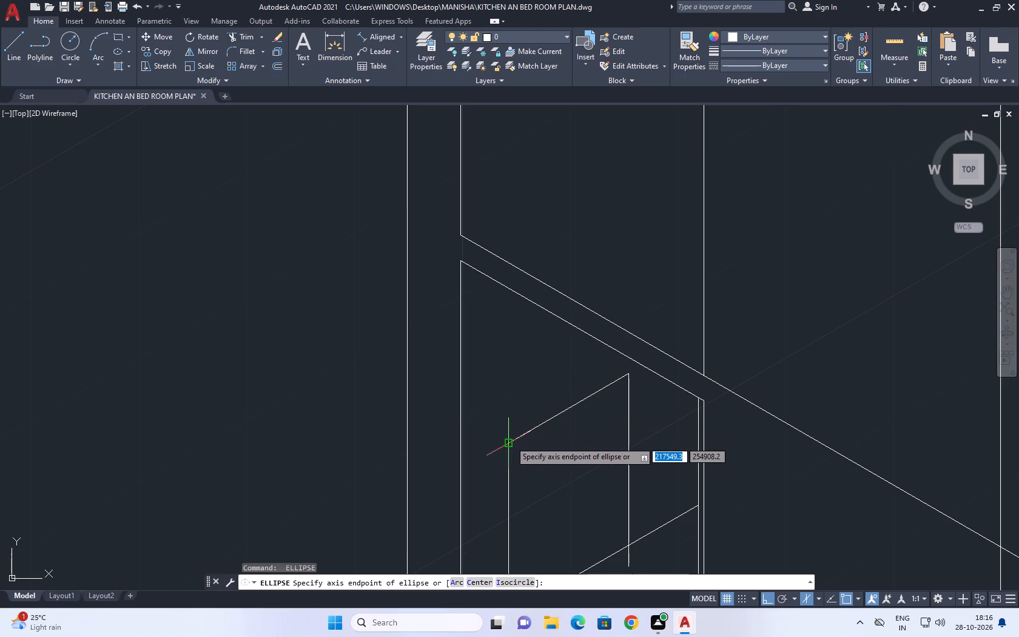
left_click(509, 442)
left_click(628, 373)
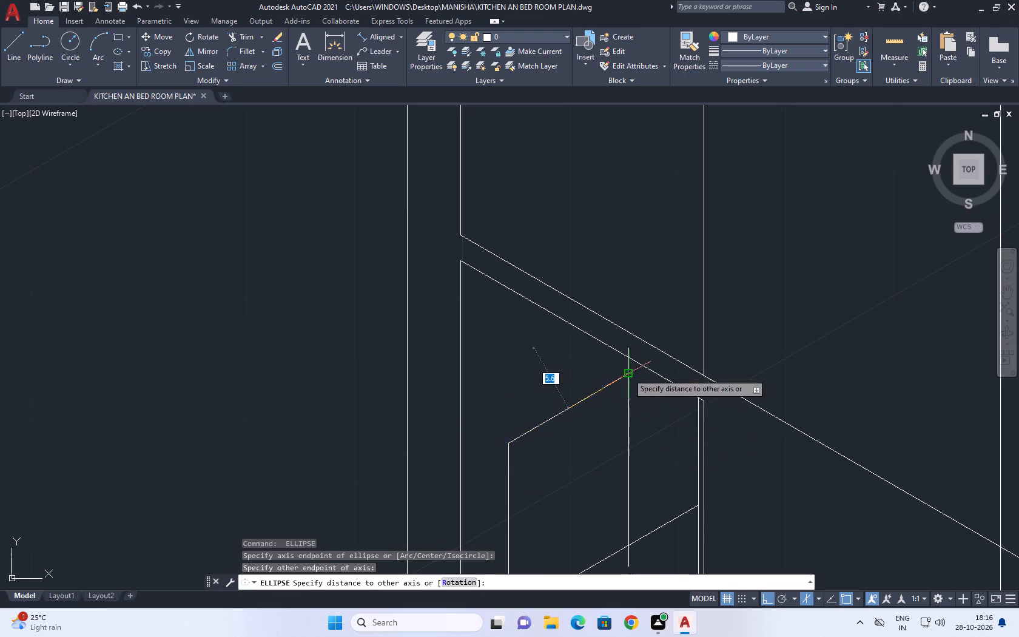
left_click(594, 374)
Narrow the ellipse by stretching its short axis to a radius of about 1.2, keeping its long axis between the vase's sides.
left_click(611, 422)
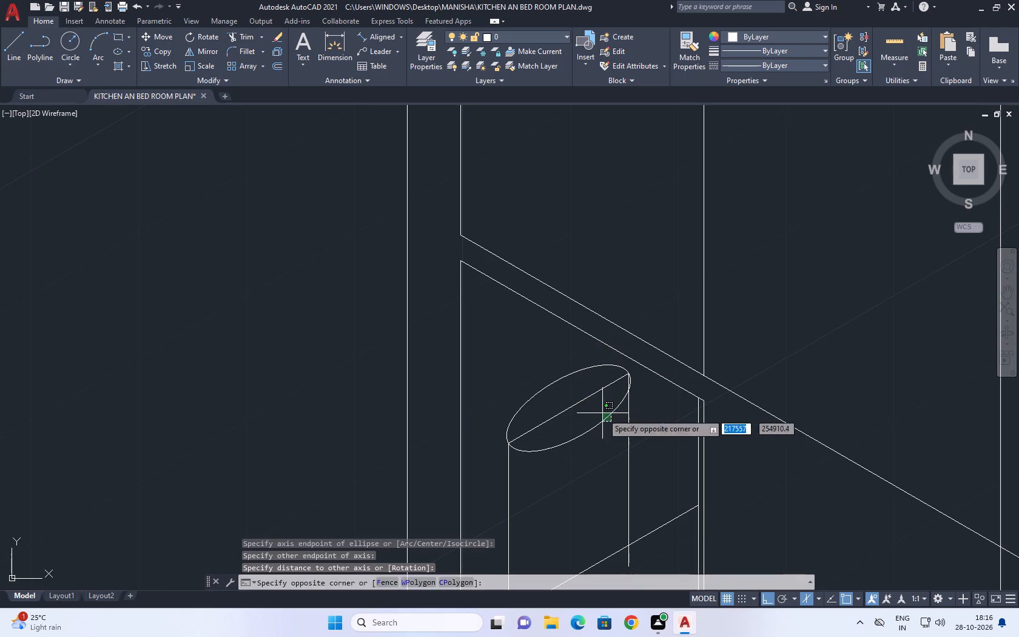
left_click(602, 413)
scroll(563, 432, "up", 2)
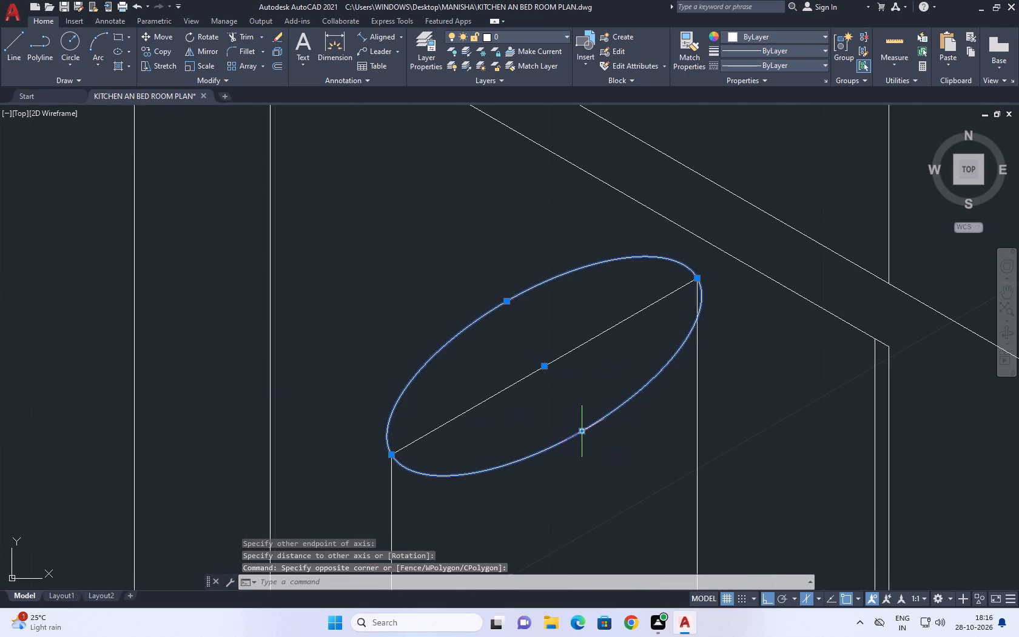
left_click(583, 430)
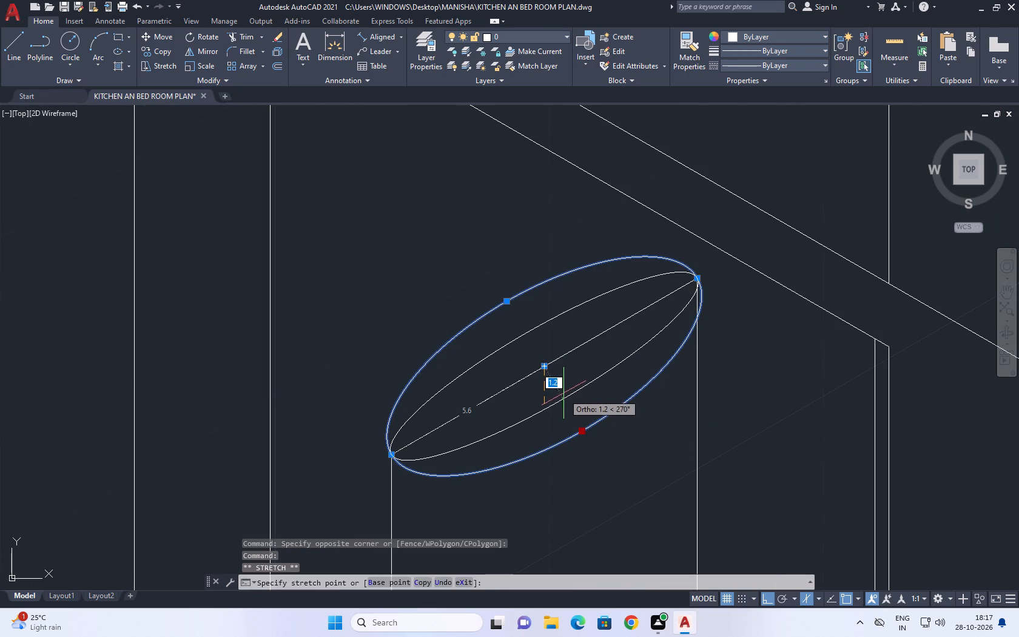
left_click(565, 396)
scroll(624, 374, "down", 4)
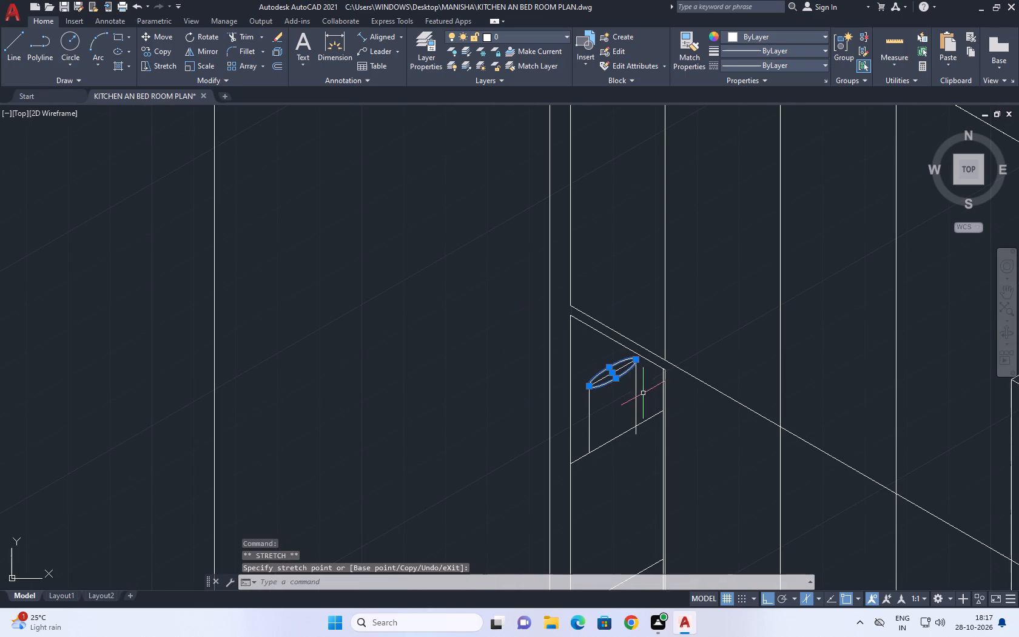
middle_click_drag(629, 406, 593, 397)
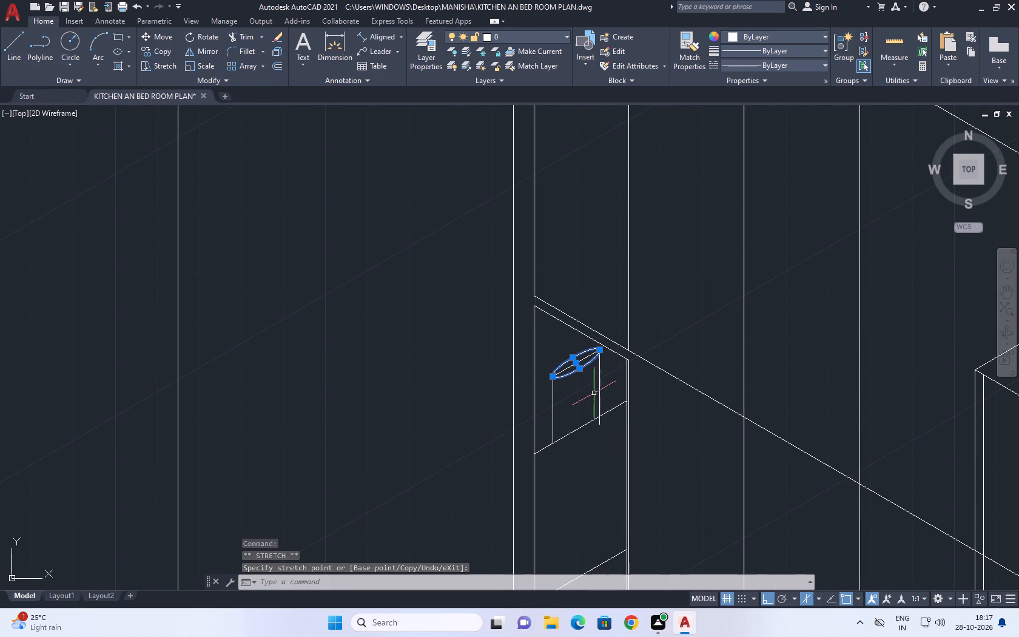
right_click(597, 391)
left_click(659, 295)
Erase the sloping line running through the middle of the ellipse.
scroll(571, 363, "up", 2)
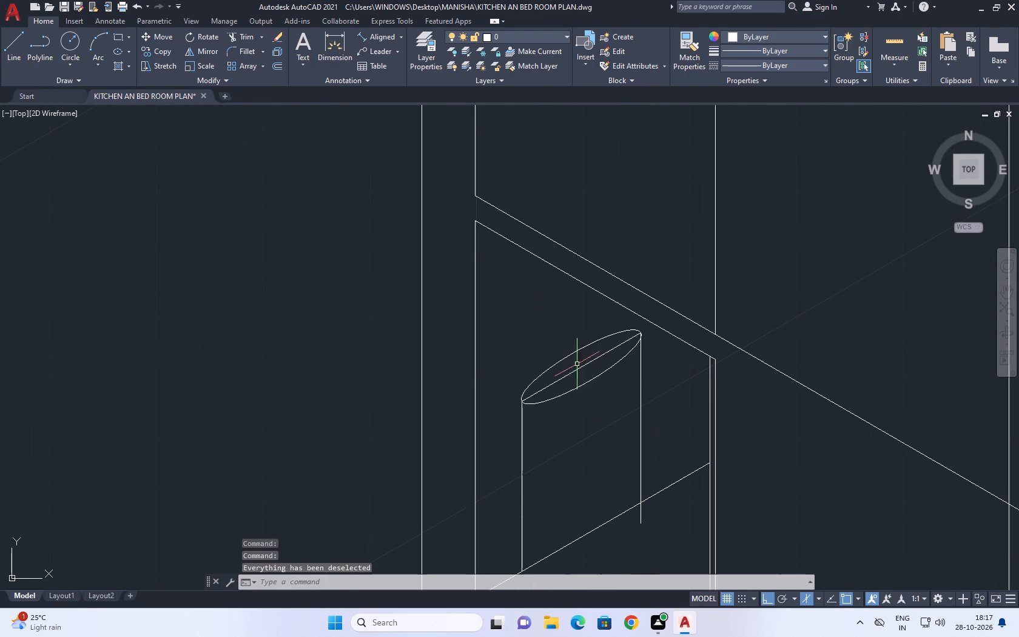
left_click(596, 373)
left_click(587, 360)
right_click(598, 360)
scroll(638, 275, "up", 1)
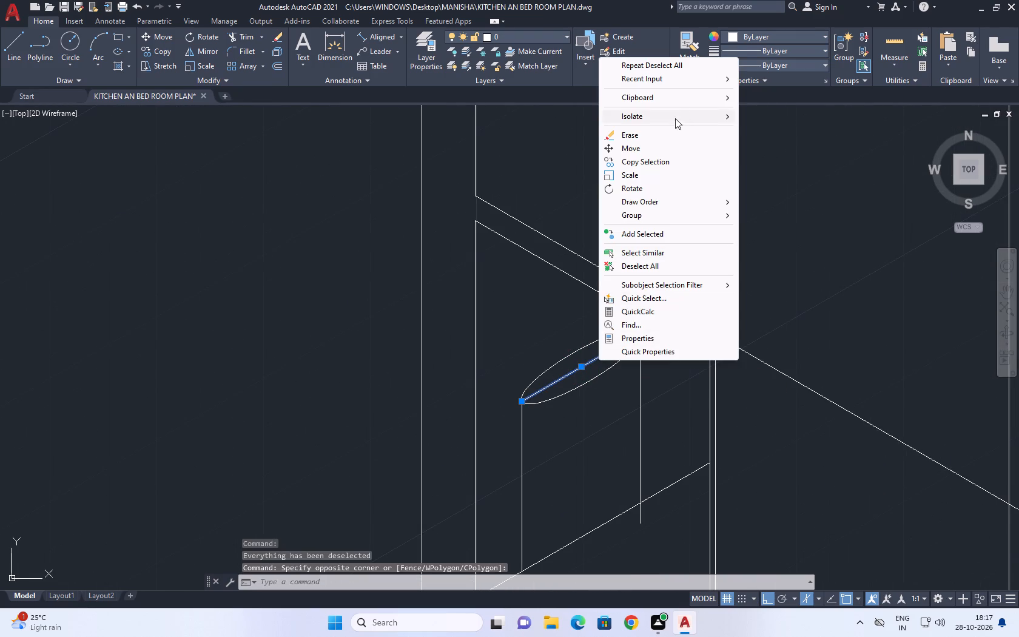
left_click(657, 136)
Draw a three-point arc as the vase's rounded base between its two vertical sides, with ortho off for the curve.
middle_click_drag(643, 401, 618, 359)
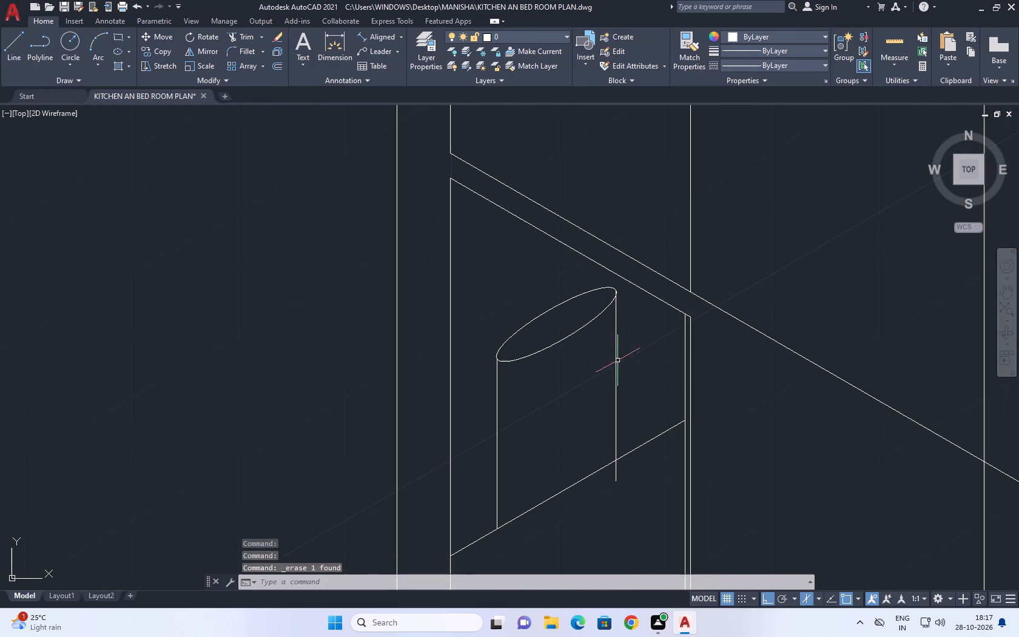
left_click(90, 39)
left_click(497, 474)
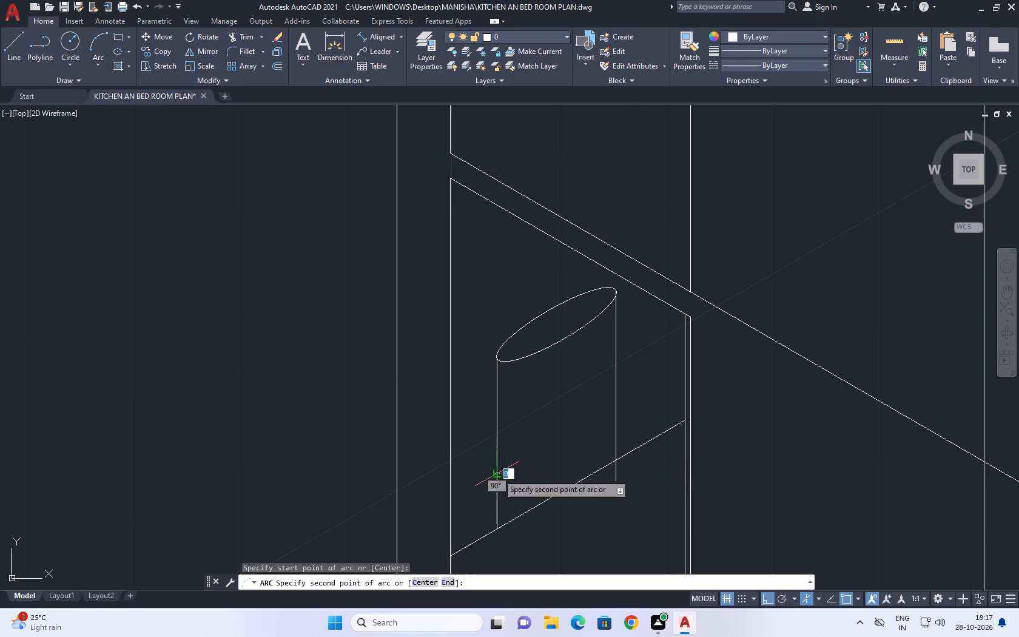
scroll(548, 476, "up", 2)
middle_click_drag(551, 498, 552, 537)
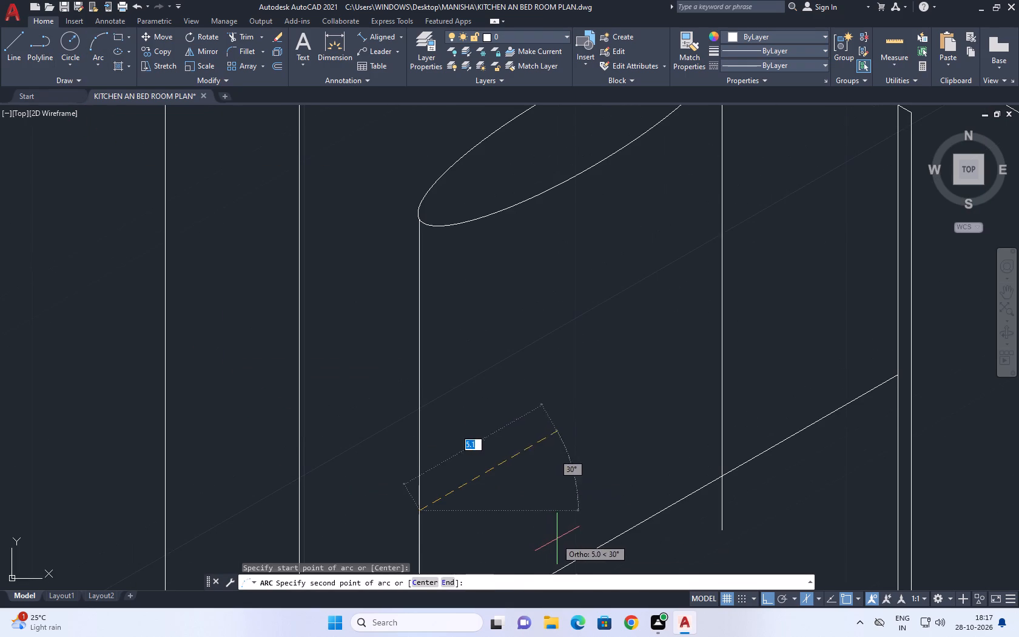
key("F8")
scroll(570, 519, "down", 2)
scroll(577, 518, "up", 2)
left_click(587, 545)
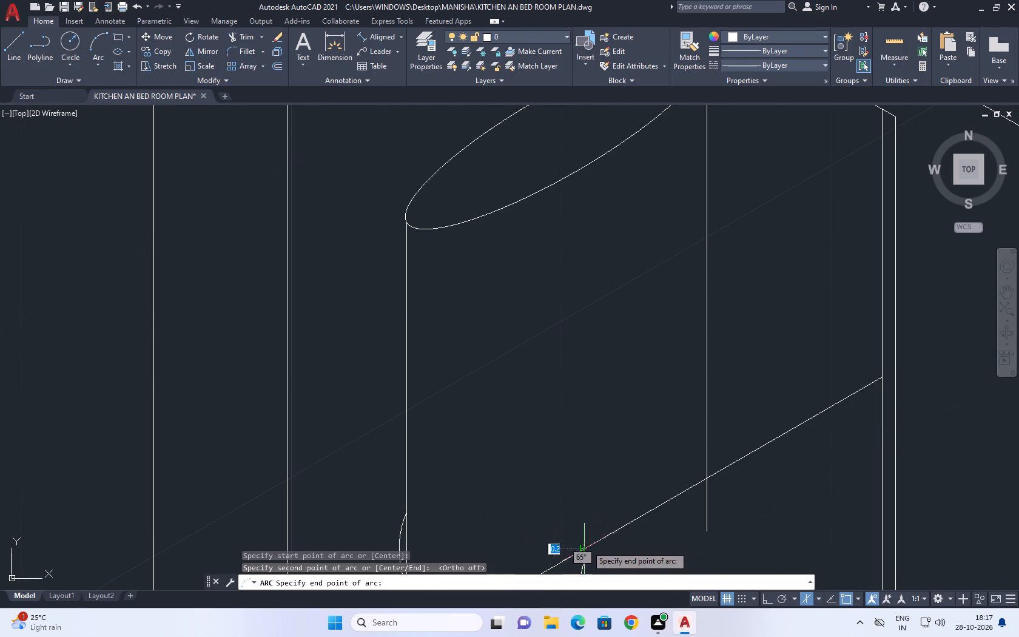
left_click(710, 403)
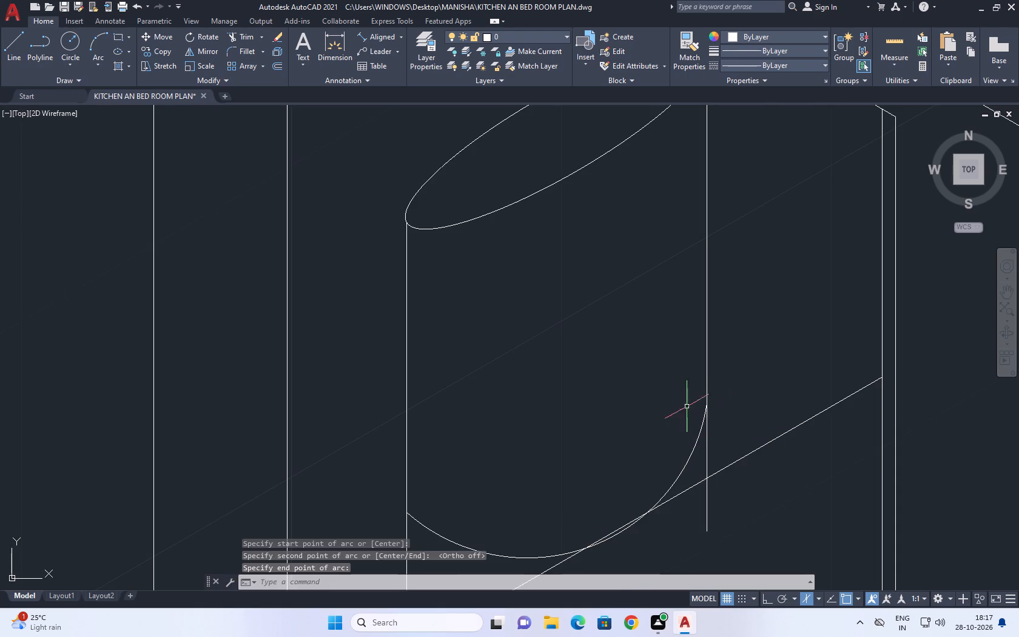
Trim the two vertical side lines where they extend below the base arc.
scroll(681, 404, "down", 4)
middle_click_drag(689, 423, 650, 413)
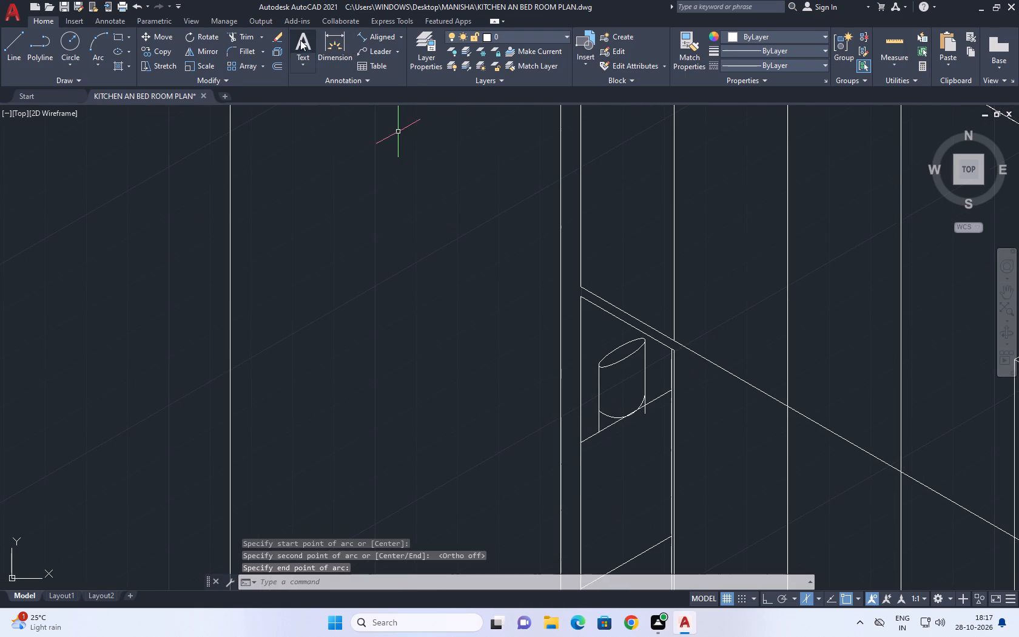
left_click(247, 37)
scroll(643, 424, "up", 4)
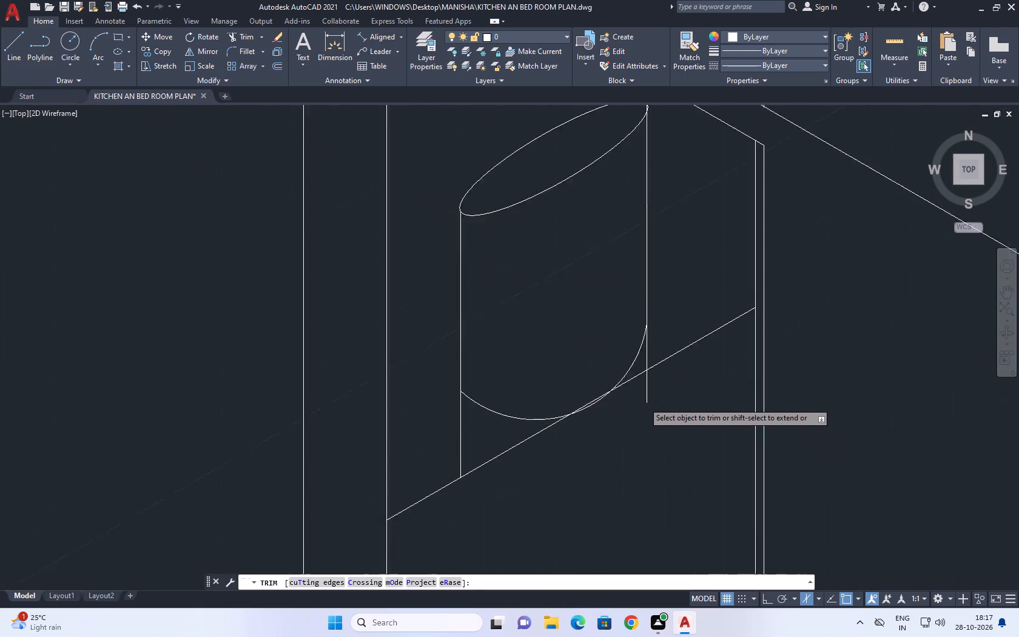
left_click(651, 384)
left_click(630, 397)
left_click(649, 325)
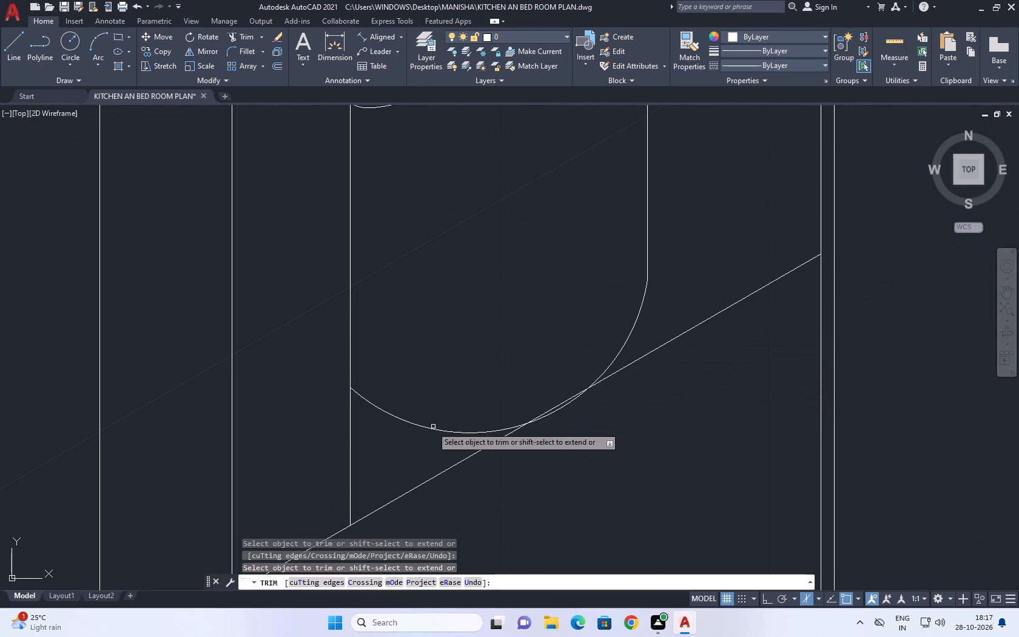
left_click(398, 427)
left_click(332, 433)
middle_click_drag(557, 421, 565, 459)
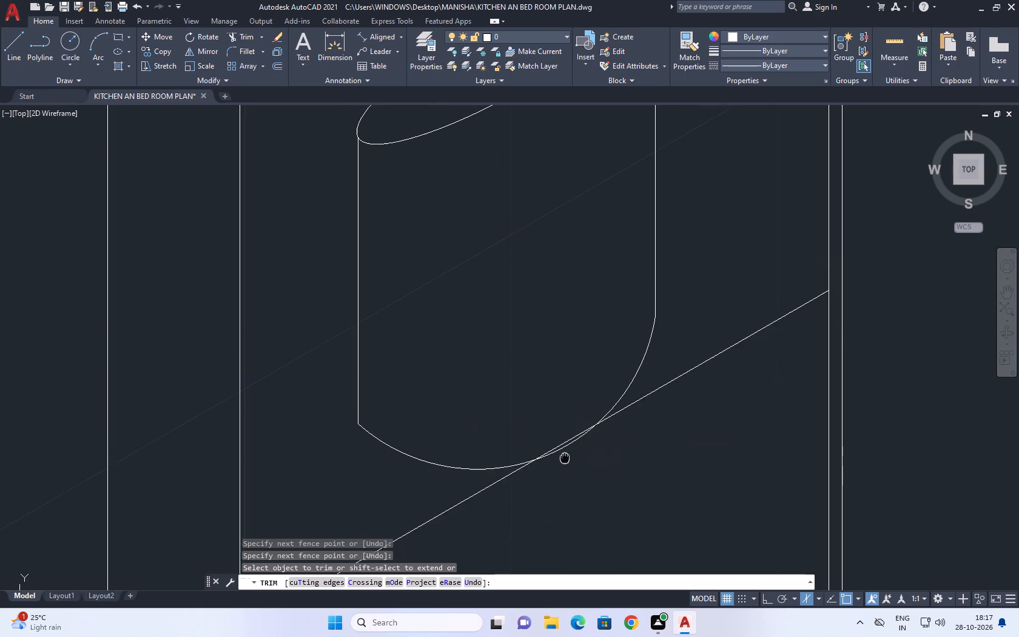
middle_click_drag(565, 459, 566, 459)
right_click(691, 302)
left_click(723, 324)
Move the whole vase, including ellipse, sides and base arc, slightly upward so its base clears the sloping shelf line.
scroll(702, 312, "down", 1)
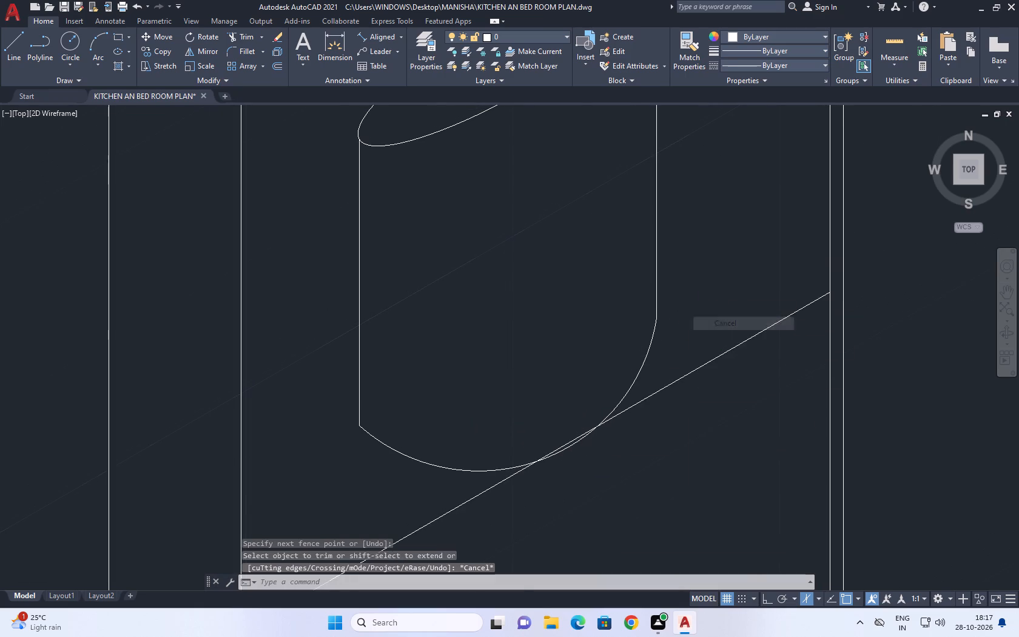
scroll(702, 312, "down", 1)
left_click(690, 255)
left_click(616, 201)
left_click_drag(593, 346, 586, 341)
left_click_drag(561, 308, 559, 299)
left_click(575, 363)
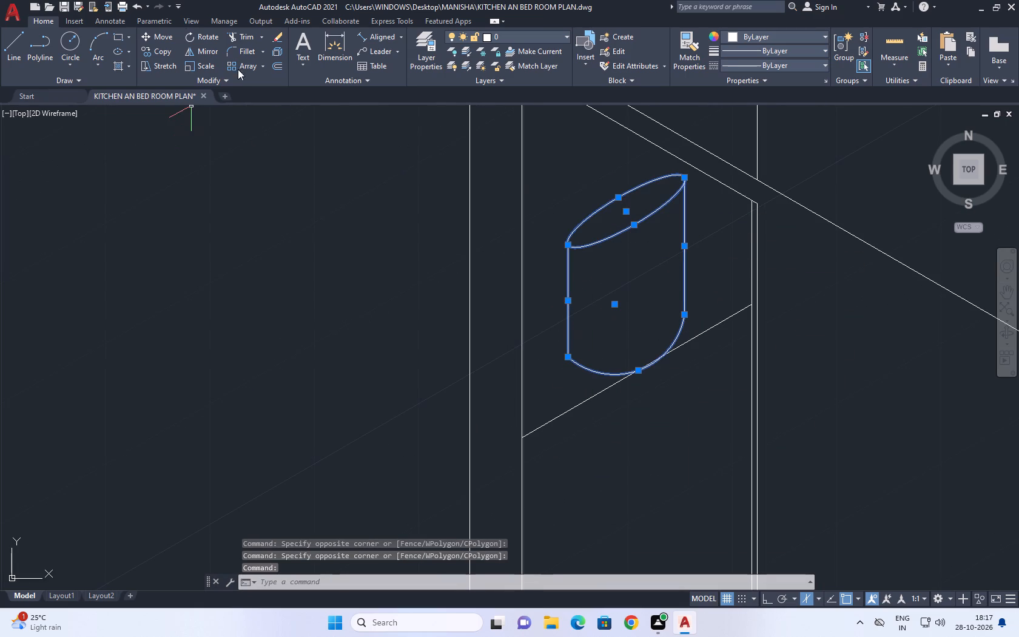
scroll(180, 26, "up", 1)
left_click(165, 39)
scroll(692, 386, "up", 2)
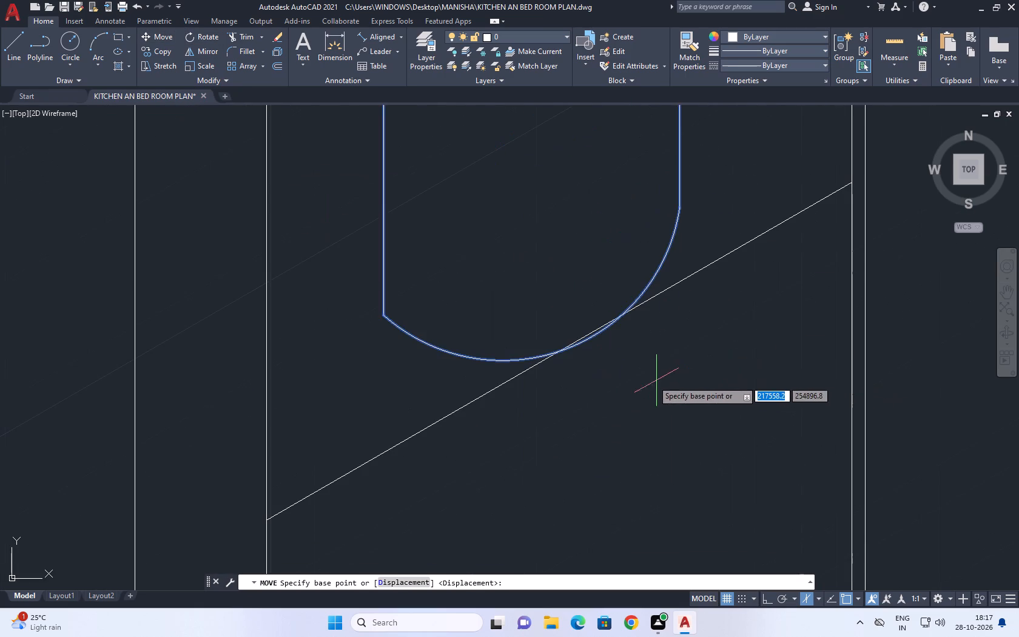
left_click(646, 382)
left_click(639, 363)
scroll(649, 375, "down", 2)
middle_click_drag(668, 352, 668, 392)
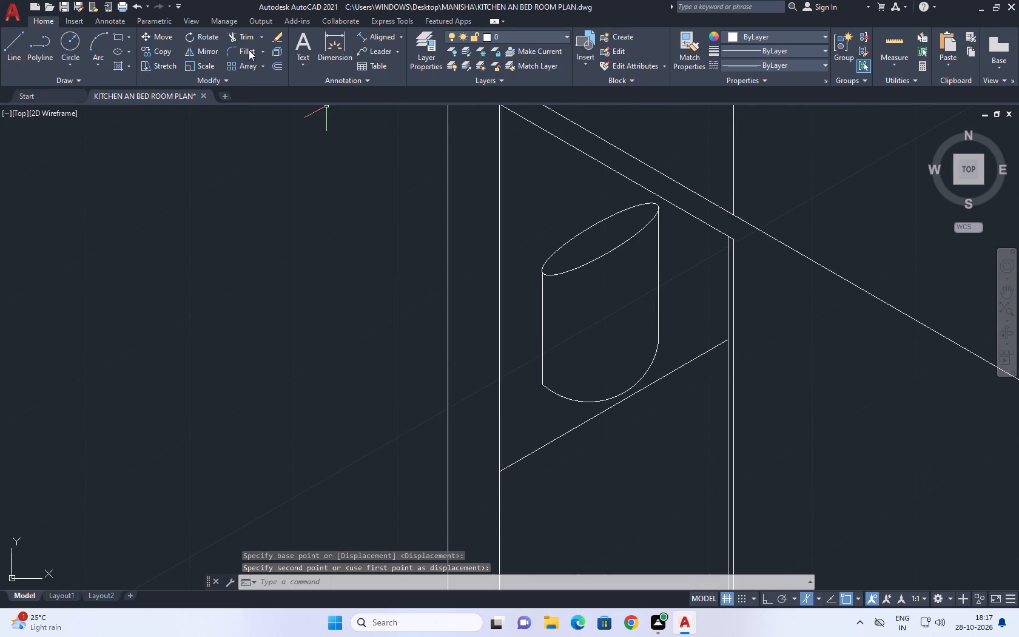
Draw a near-vertical line down the vase's body from the rim ellipse's lower edge to the base arc.
left_click(18, 43)
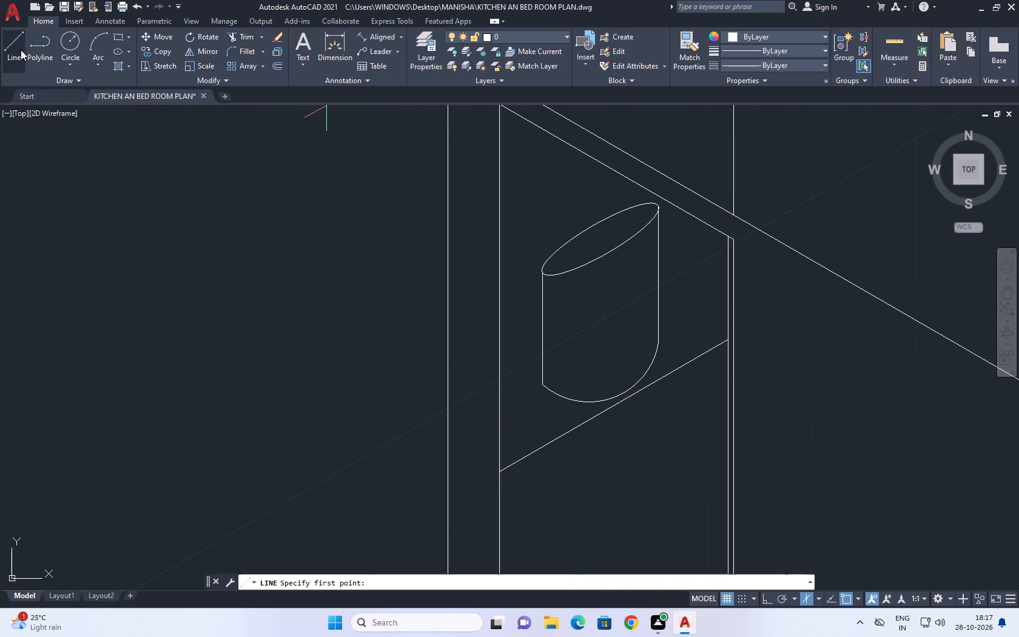
left_click(605, 256)
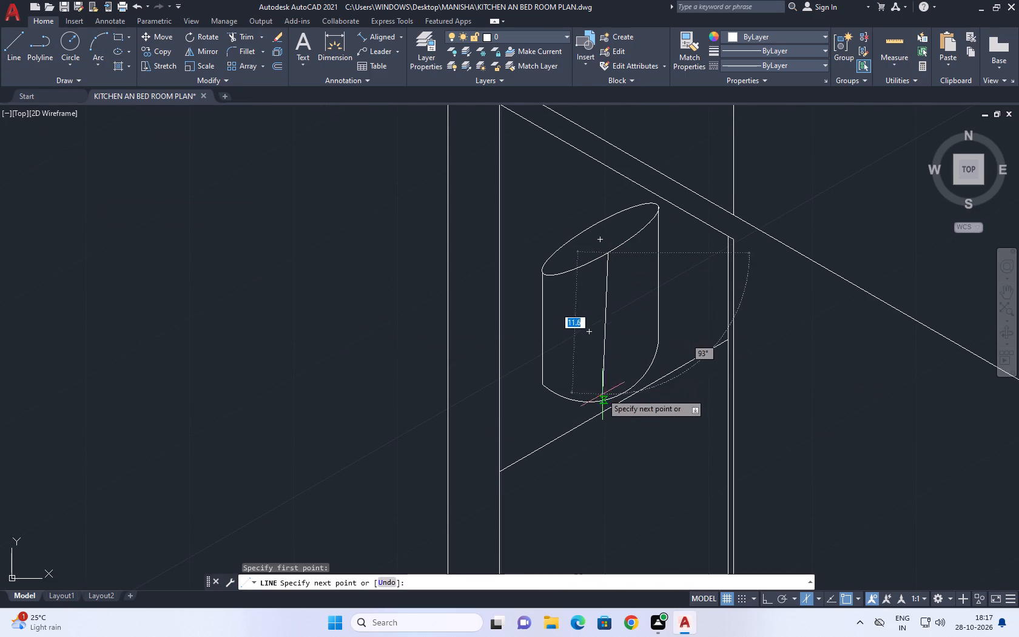
left_click(610, 400)
right_click(628, 298)
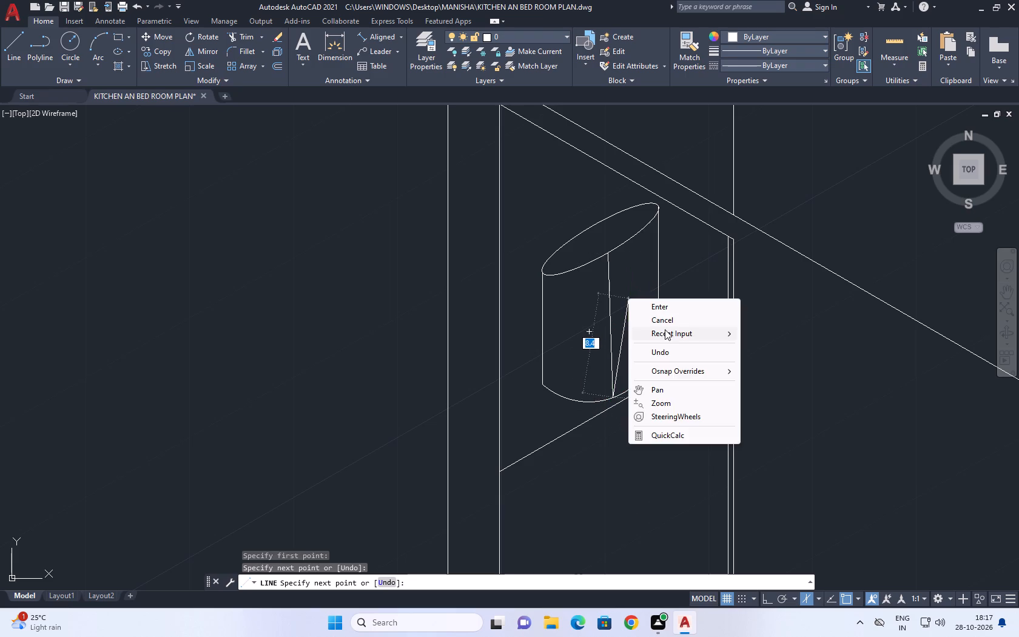
left_click(667, 315)
Copy the sloping shelf line under the vase 1 unit downward to give that shelf its thickness, switching to the left isoplane.
scroll(590, 310, "down", 4)
middle_click_drag(613, 345, 567, 289)
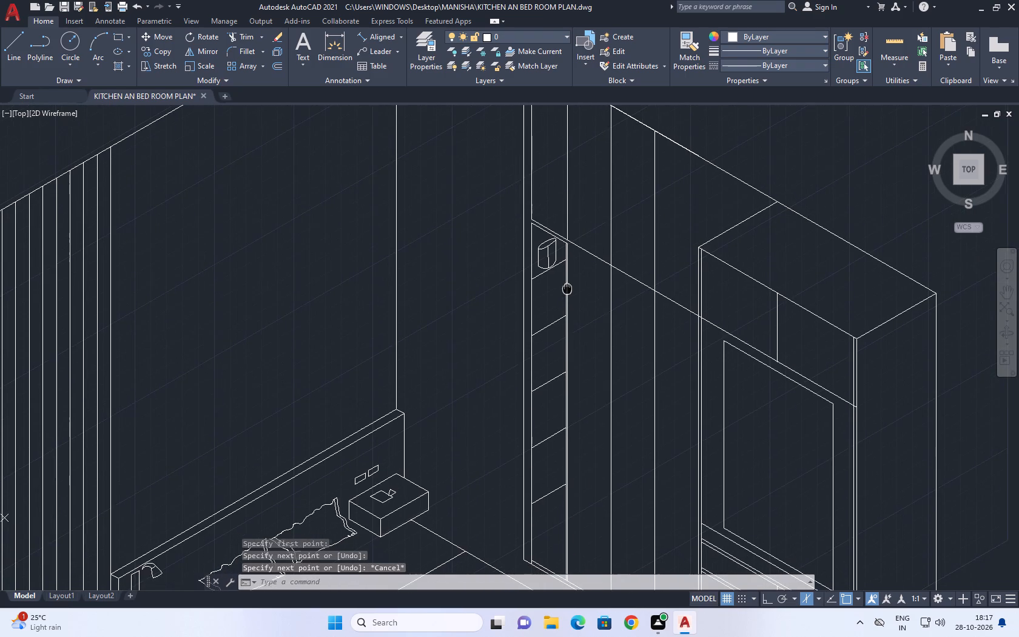
middle_click_drag(567, 289, 567, 288)
scroll(537, 272, "up", 3)
left_click(537, 275)
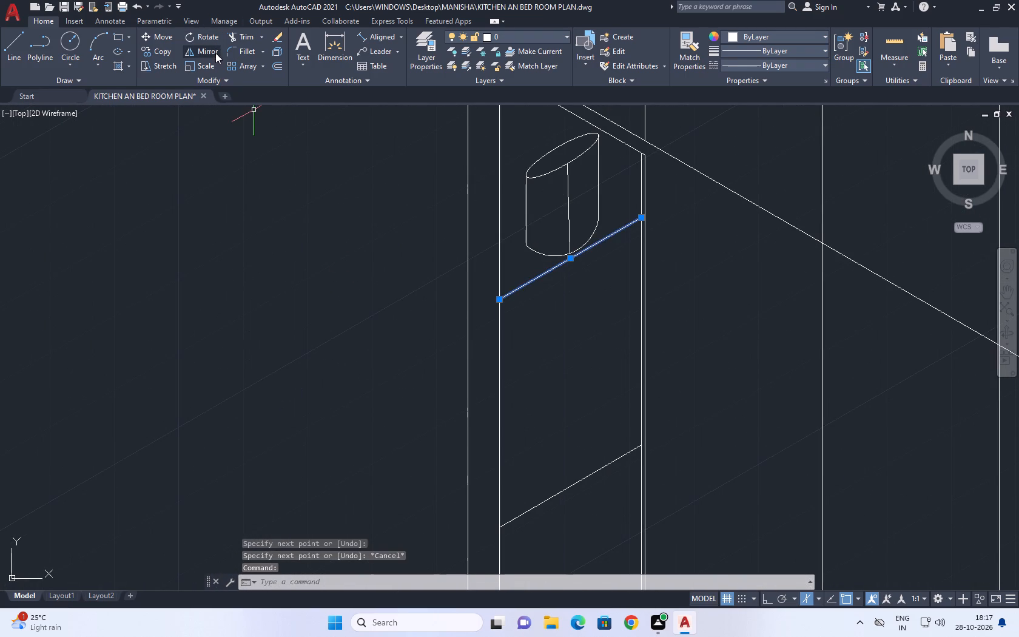
left_click(167, 53)
scroll(572, 282, "up", 3)
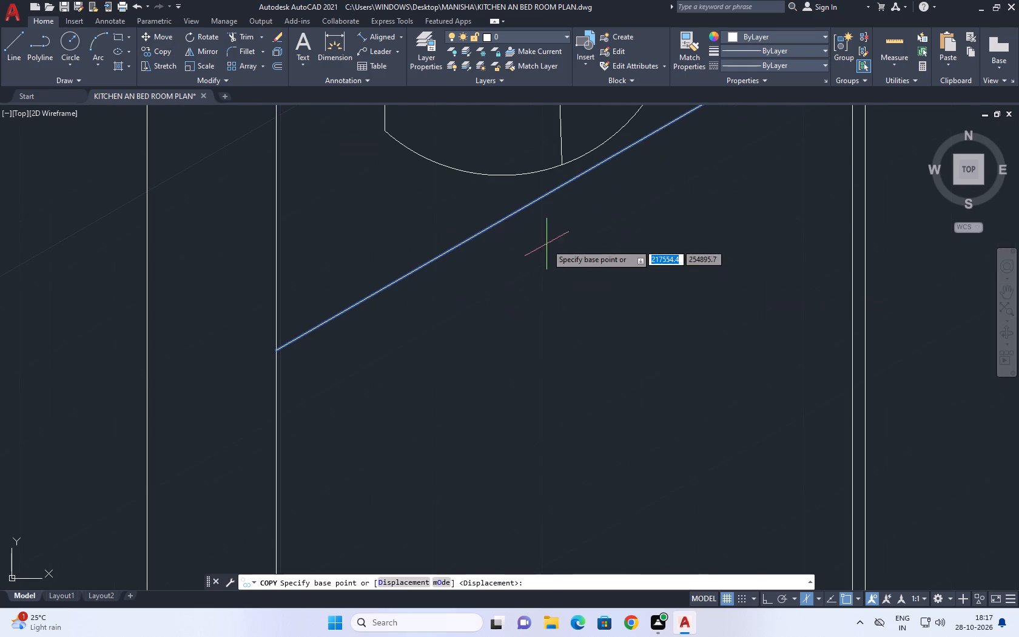
left_click(546, 240)
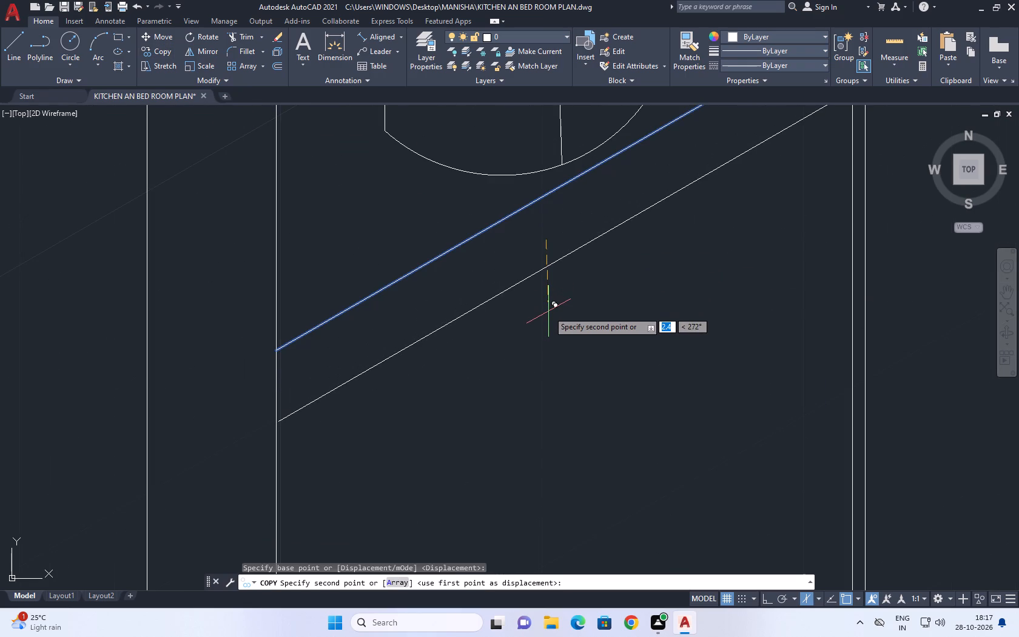
key("F5")
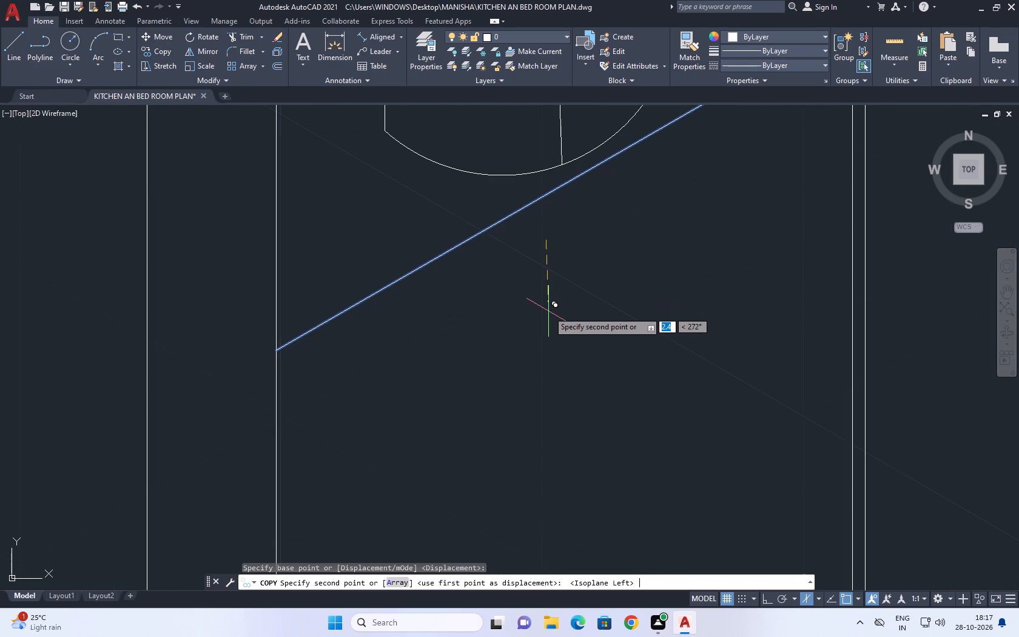
key("1")
key("Return")
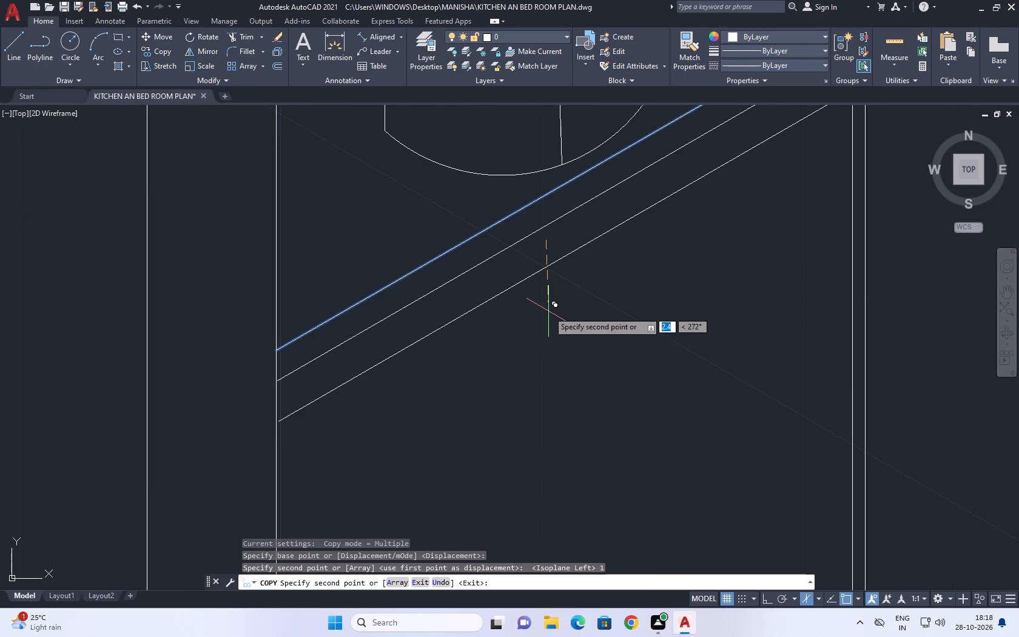
scroll(603, 339, "down", 3)
middle_click_drag(585, 447, 571, 343)
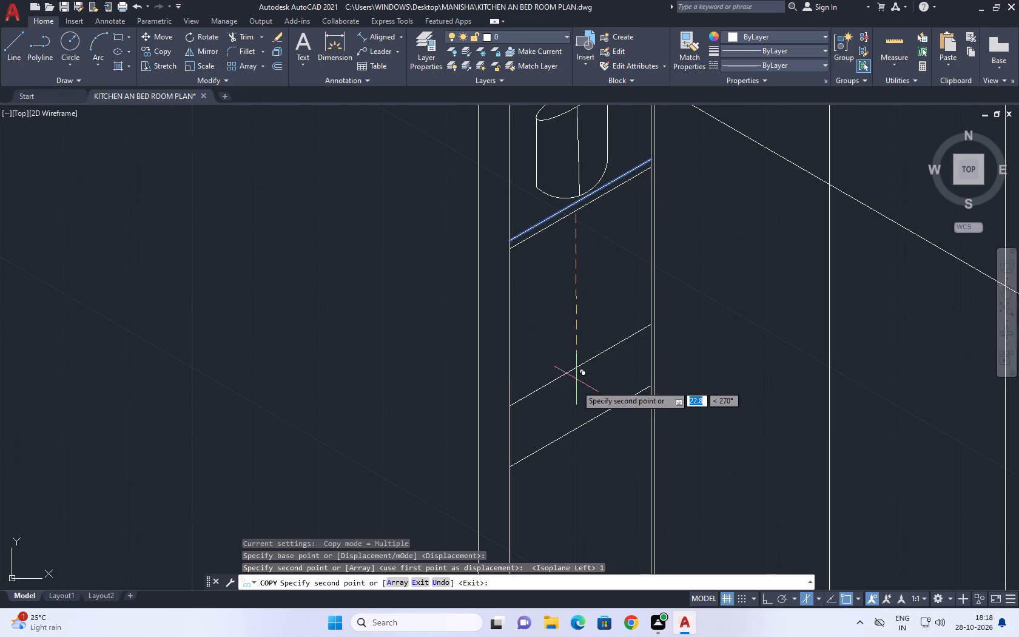
key("space")
Copy the second shelf line from the top of the column 1 unit downward as its thickness edge.
left_click(575, 433)
left_click_drag(569, 431, 554, 409)
key("space")
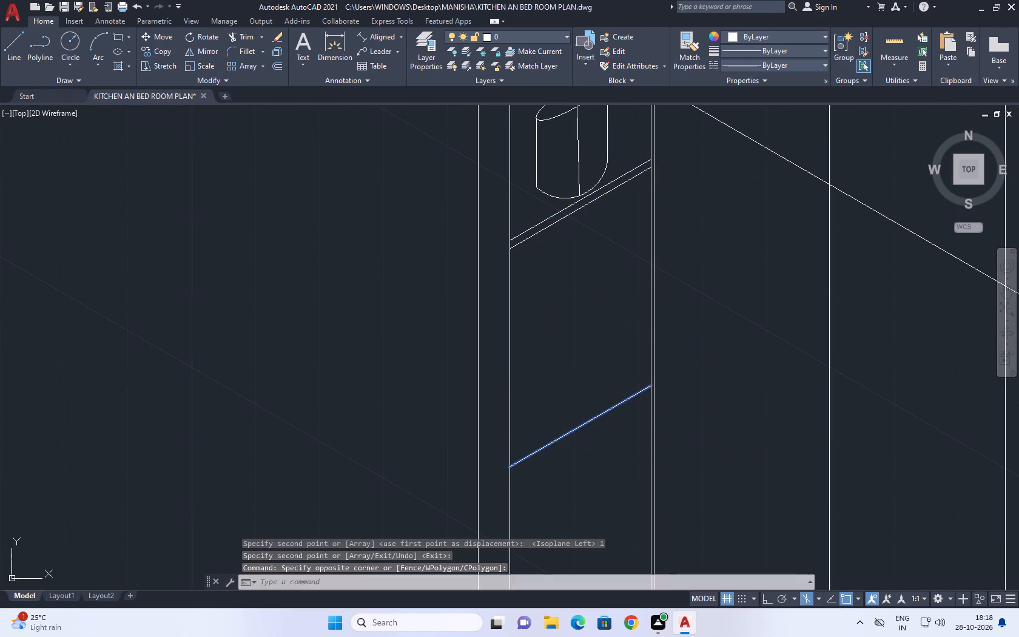
middle_click_drag(564, 453, 529, 312)
left_click_drag(525, 308, 525, 315)
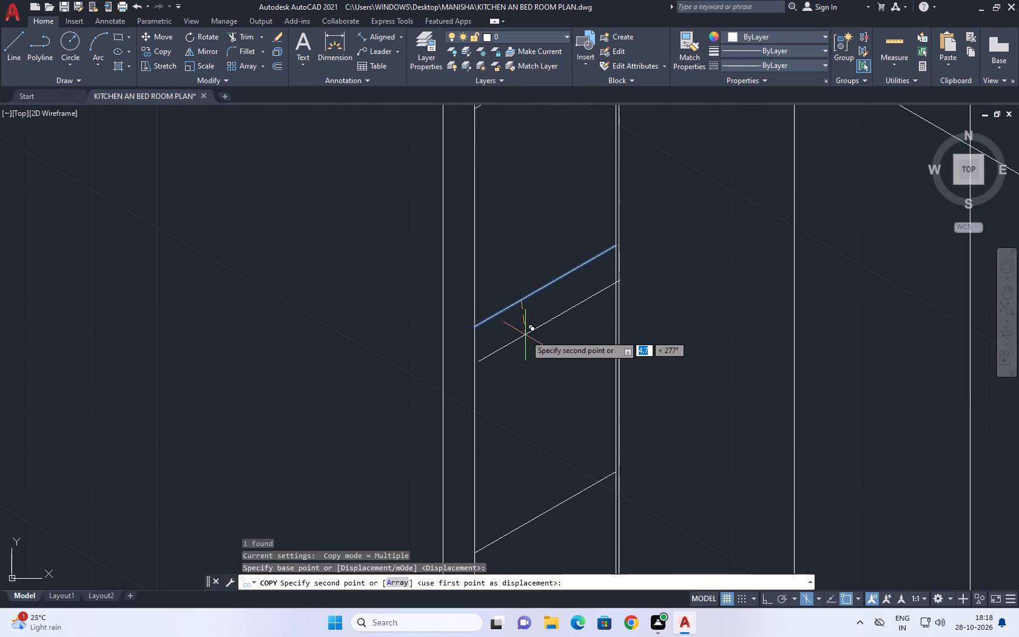
key("1")
key("Return")
key("space")
Copy the third shelf line of the column 1 unit downward as its thickness edge.
middle_click_drag(605, 403, 570, 148)
left_click(533, 279)
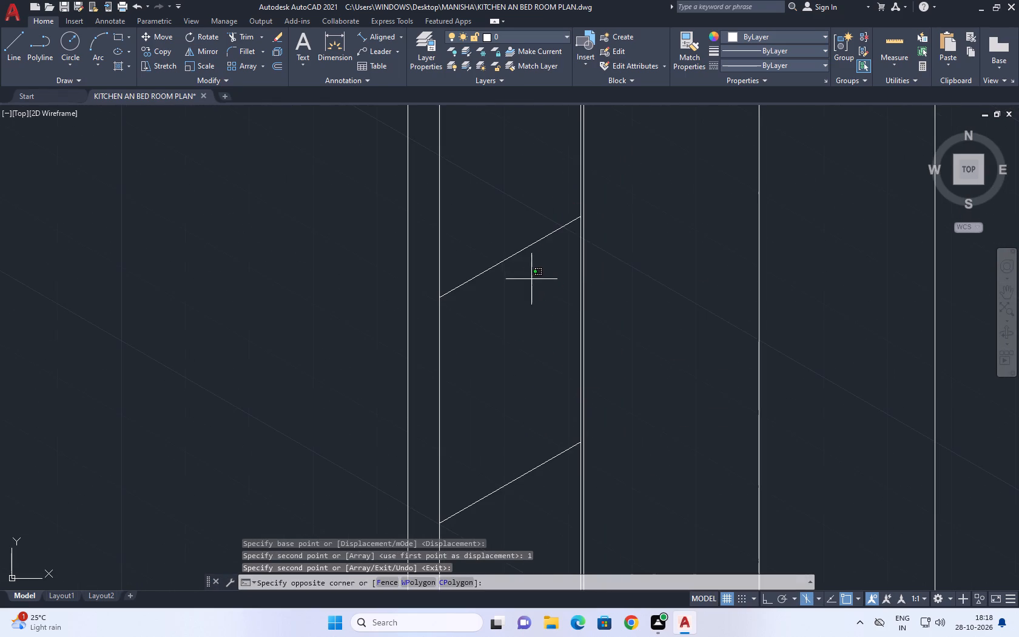
left_click(491, 227)
key("space")
left_click(486, 273)
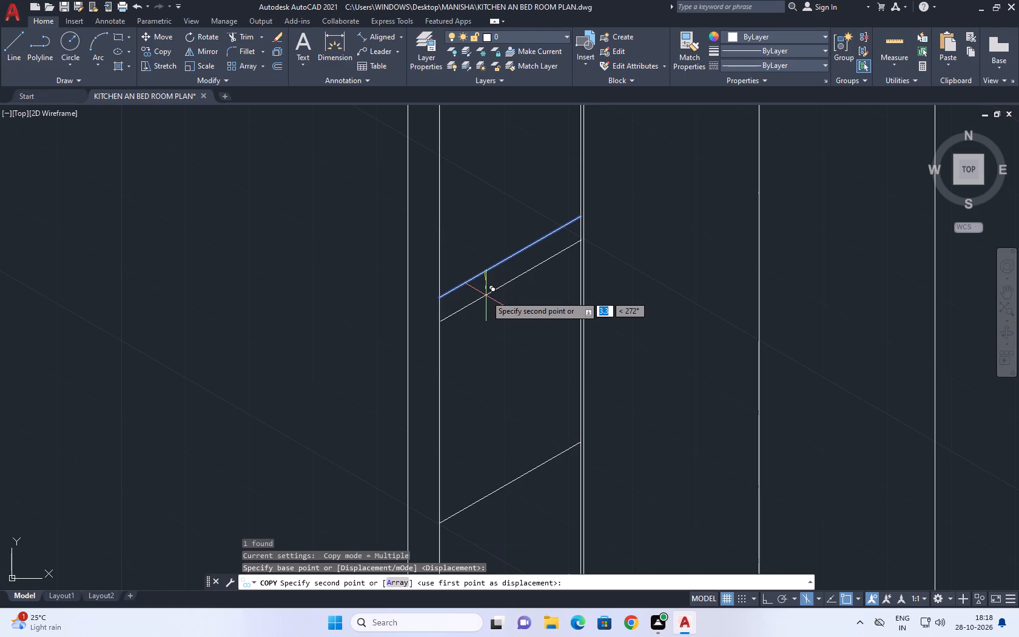
key("1")
key("Return")
key("space")
Copy the lowest shelf line 1 unit straight down with ortho on to give that shelf its thickness.
middle_click_drag(525, 405, 494, 33)
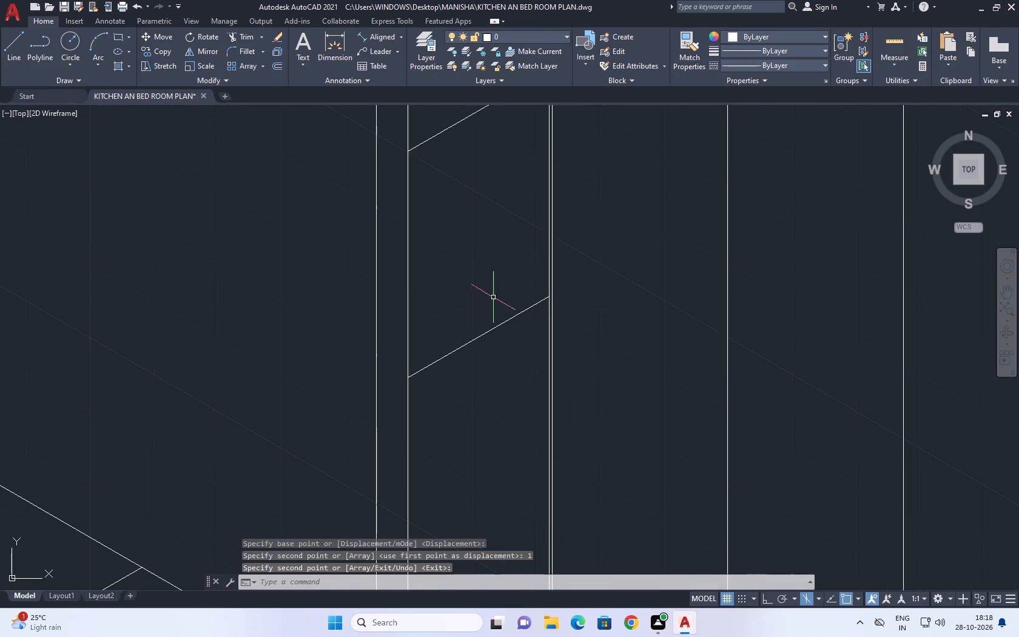
left_click(497, 342)
left_click(455, 309)
key("space")
left_click_drag(474, 336, 476, 342)
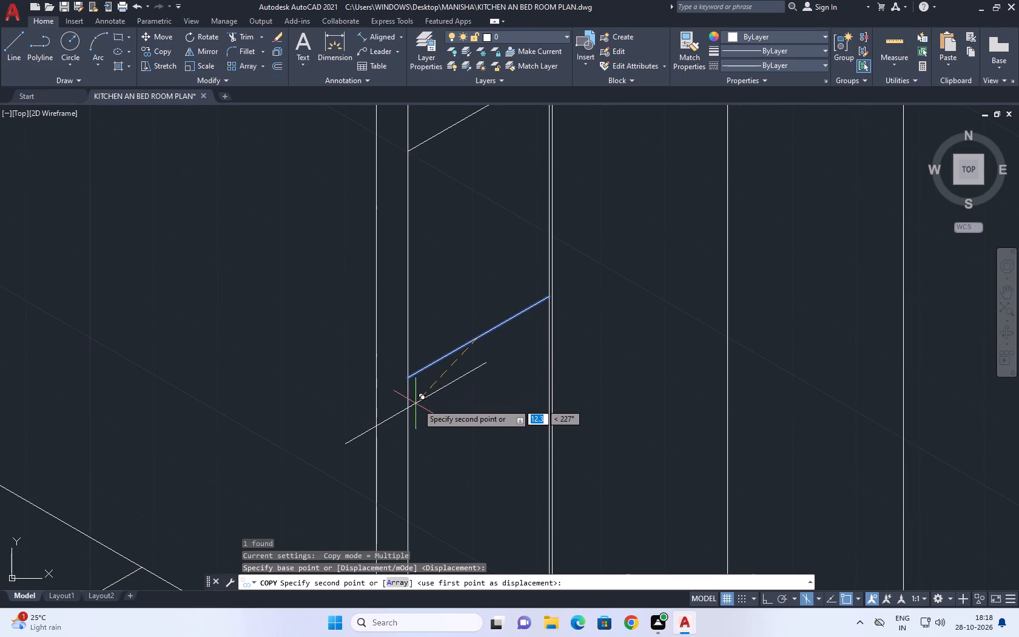
key("F8")
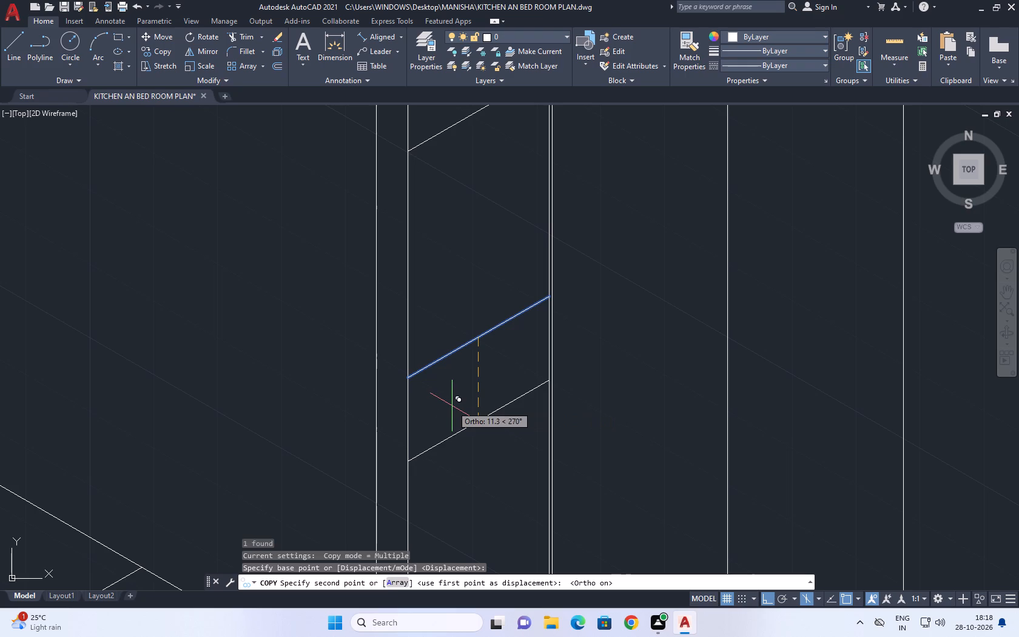
key("1")
key("Return")
middle_click_drag(528, 312, 577, 371)
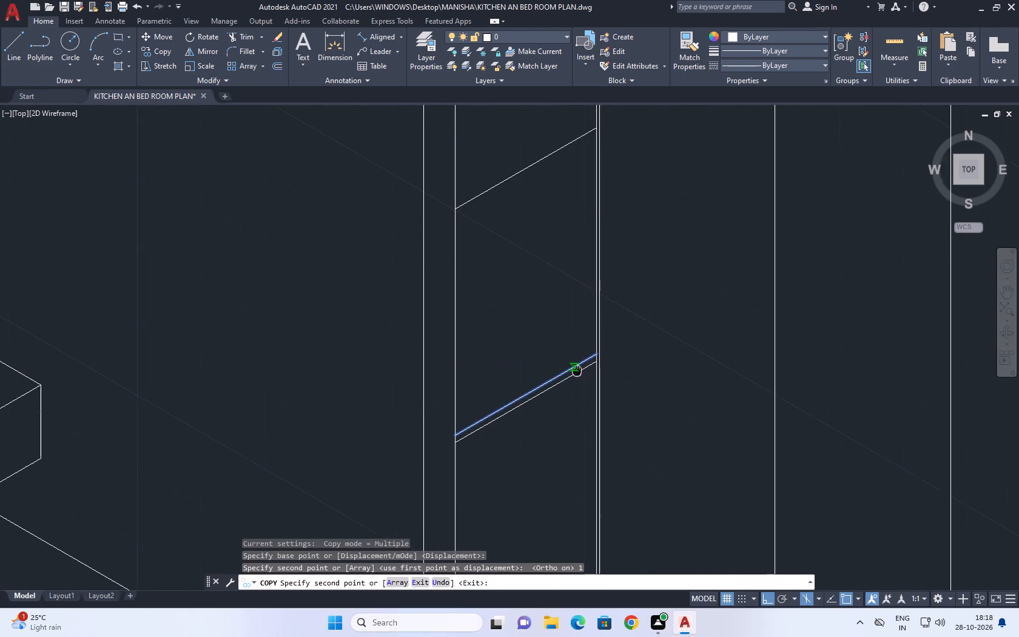
key("space")
Copy the remaining single shelf line, just above the lowest shelf, 1 unit straight down.
left_click_drag(525, 223, 502, 180)
left_click(486, 155)
key("space")
left_click_drag(505, 183, 509, 192)
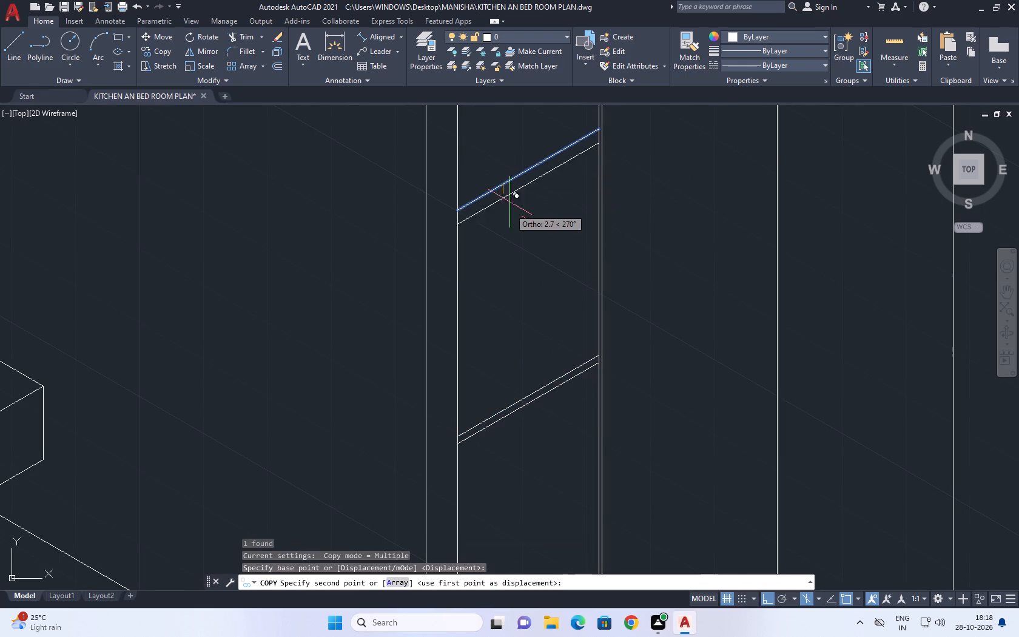
key("1")
key("Return")
scroll(607, 275, "down", 1)
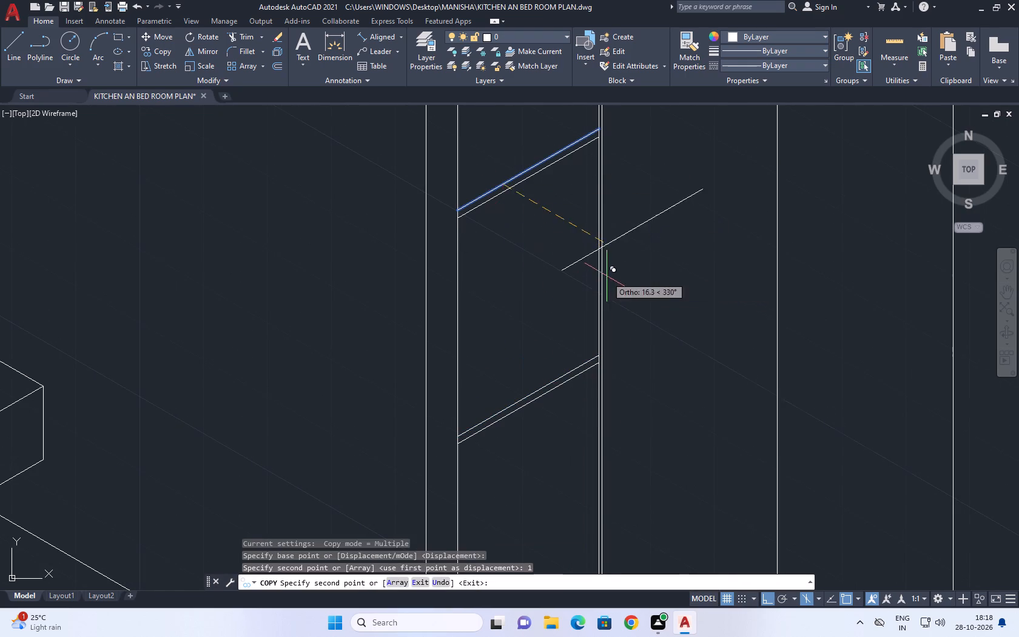
scroll(607, 274, "down", 2)
key("Escape")
Draw a vertical line standing above the second shelf, in the compartment directly below the vase, as an object's side edge.
middle_click_drag(555, 274, 577, 343)
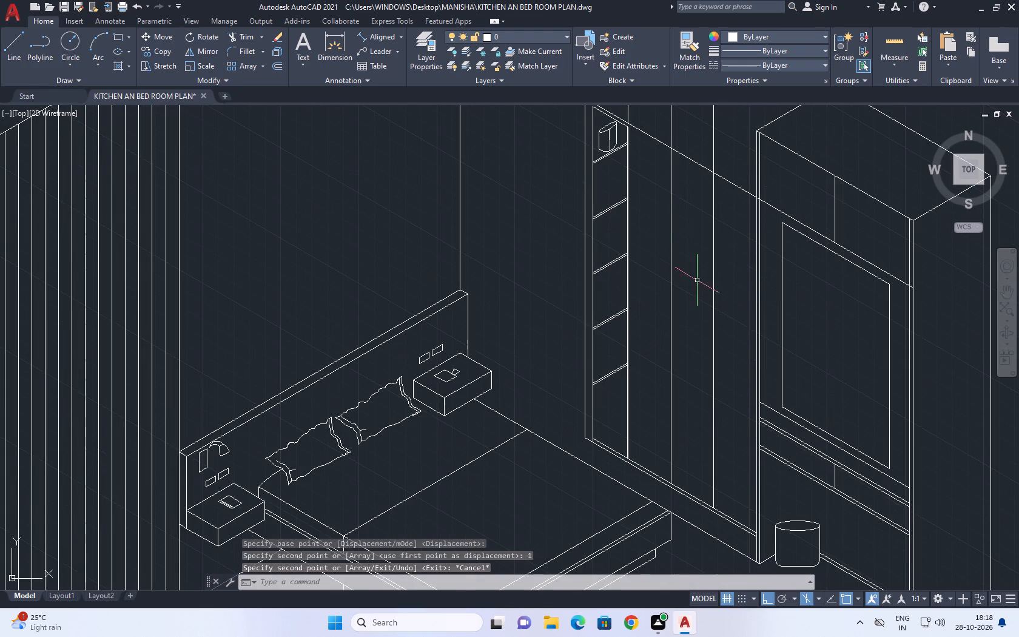
middle_click_drag(613, 200, 620, 342)
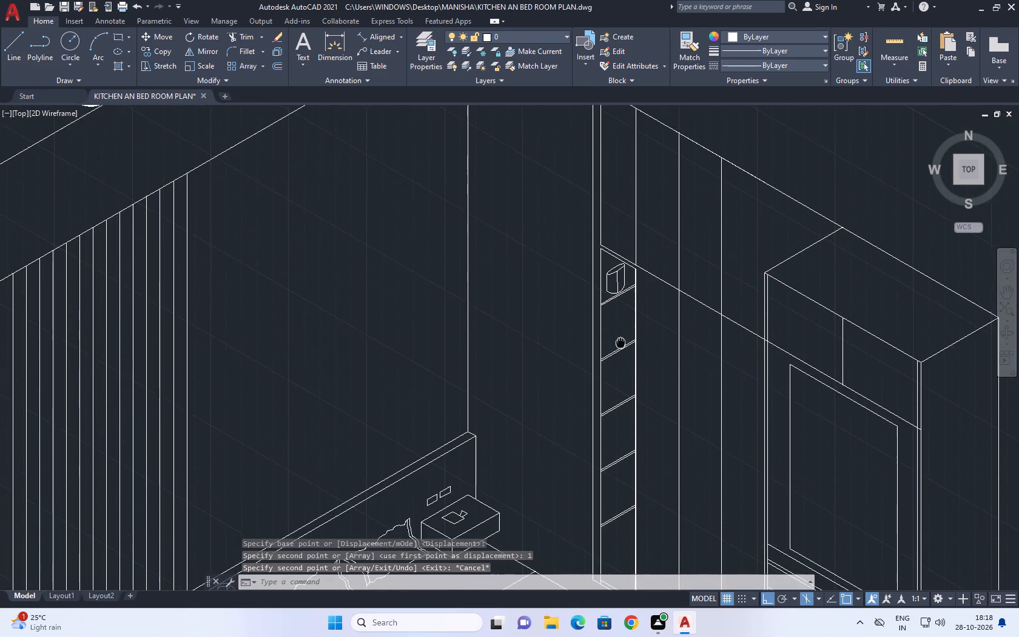
middle_click_drag(620, 342, 600, 338)
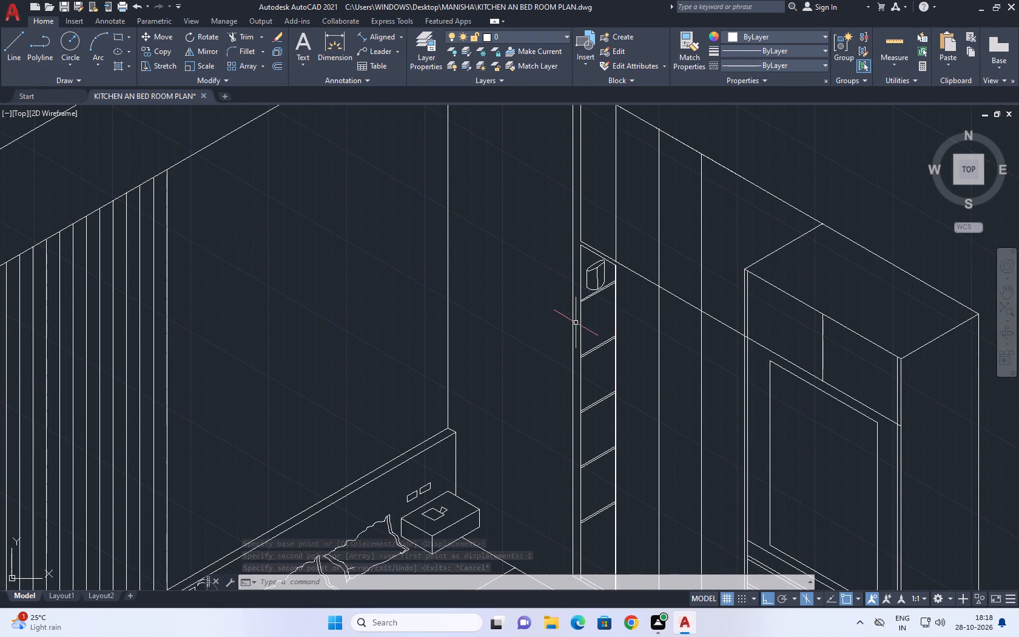
scroll(587, 334, "up", 4)
middle_click_drag(750, 299, 642, 294)
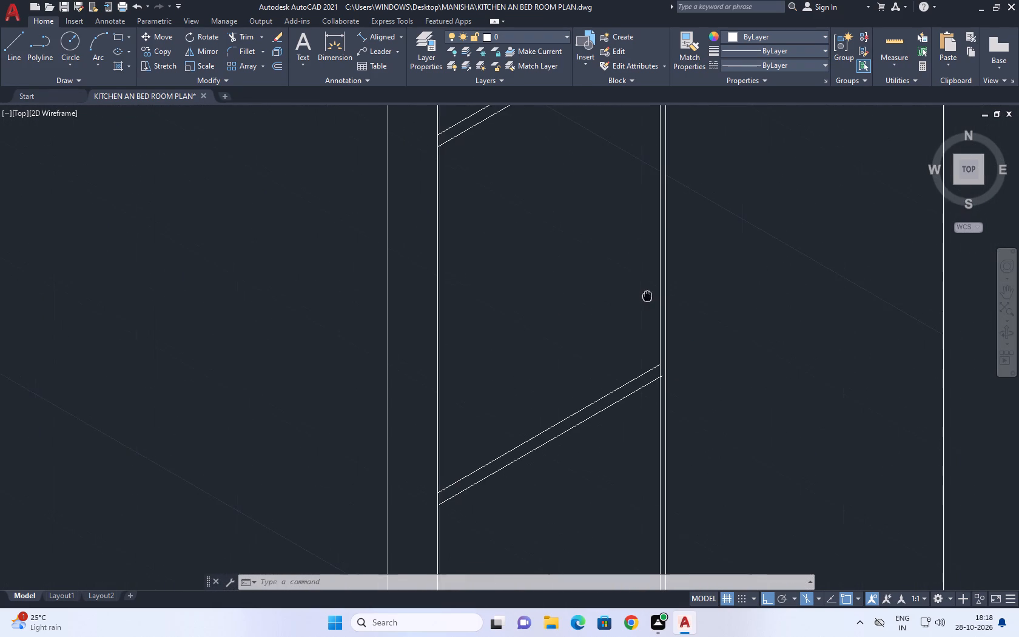
middle_click_drag(642, 294, 641, 294)
left_click(18, 40)
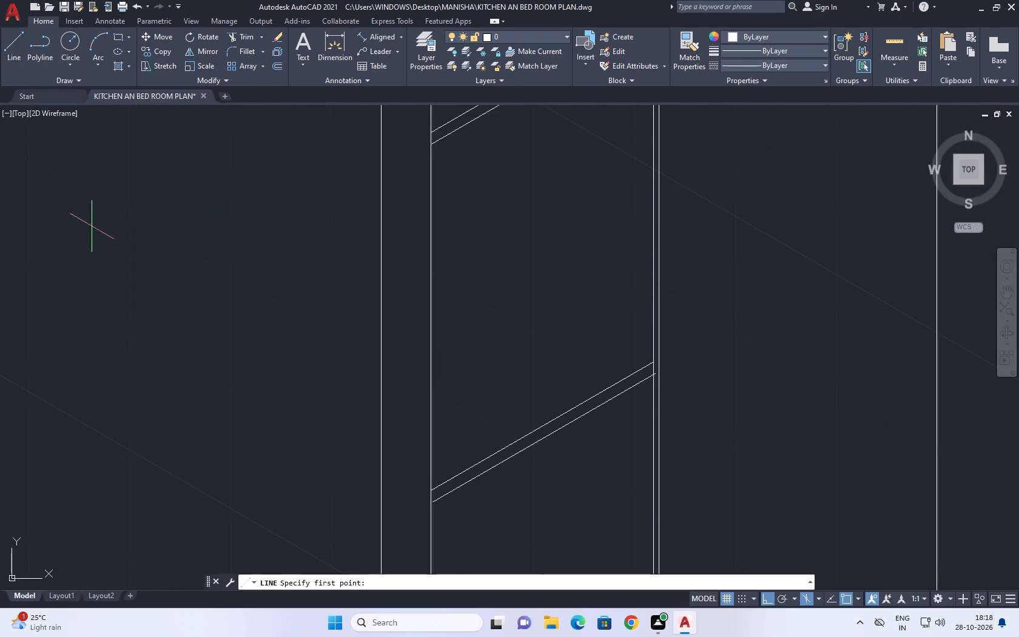
scroll(501, 433, "up", 2)
middle_click_drag(488, 460, 465, 458)
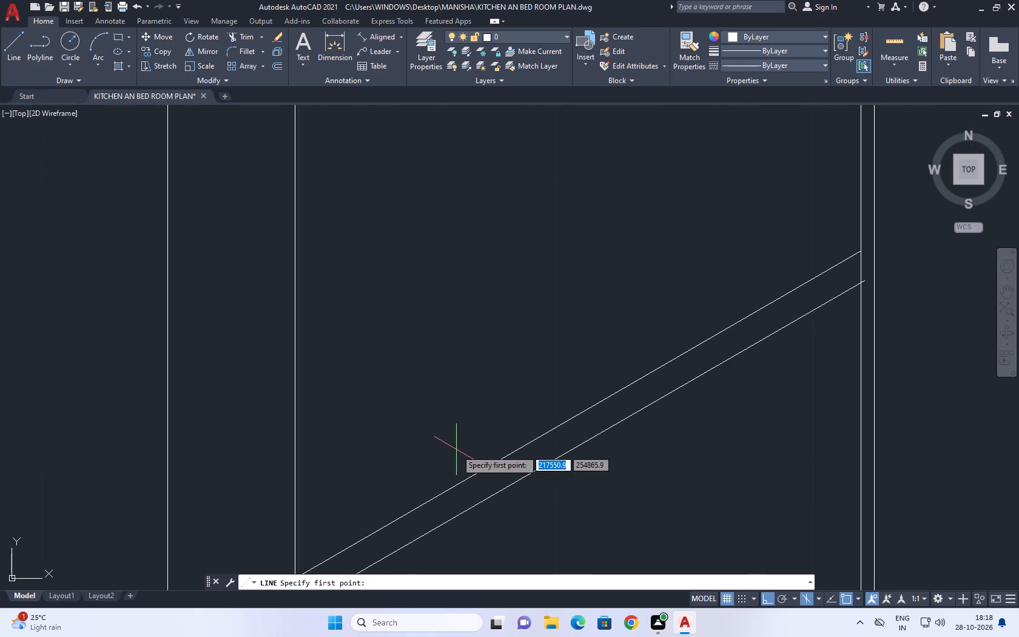
left_click_drag(473, 456, 473, 450)
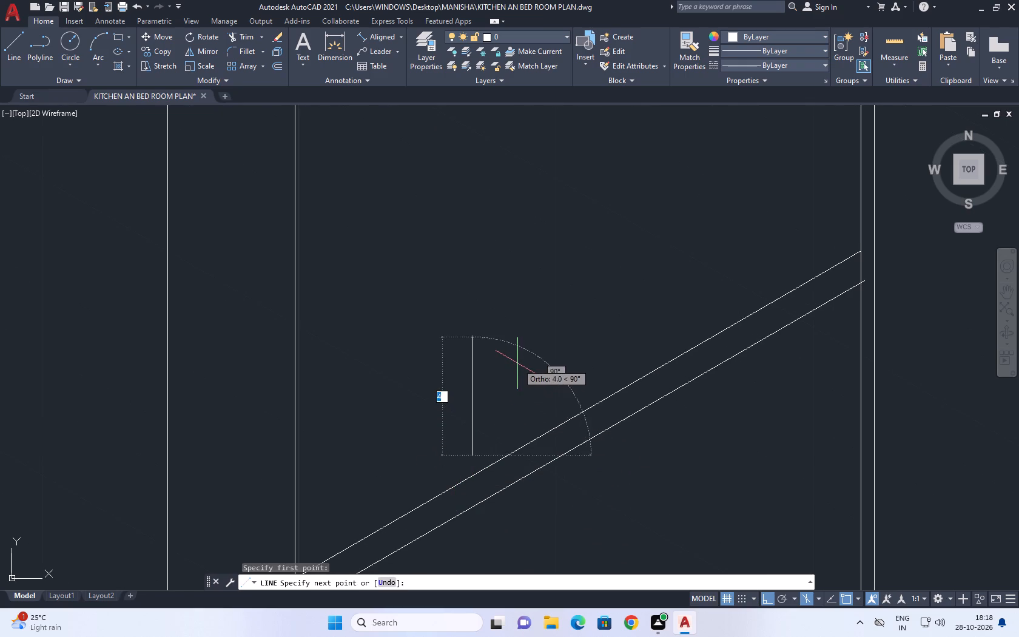
middle_click_drag(517, 363, 501, 425)
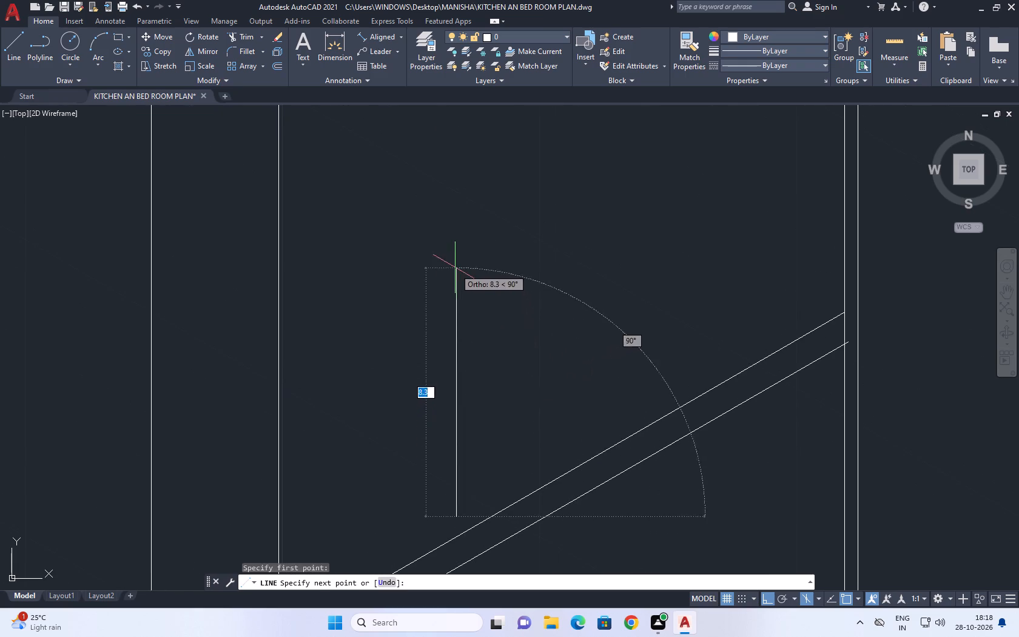
middle_click_drag(454, 265, 456, 299)
left_click(452, 262)
middle_click_drag(496, 232, 495, 250)
key("space")
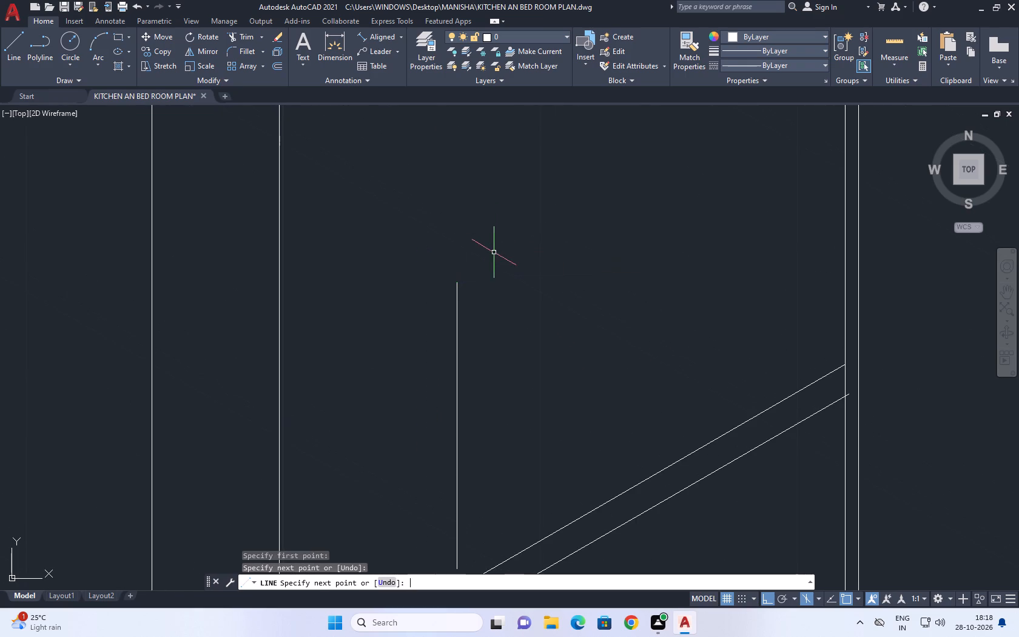
Draw a spline from the vertical line's top end, rising at 30° parallel to the shelf, using the top isoplane with ortho on.
key("s")
key("p")
type("L")
key("space")
middle_click_drag(486, 269, 418, 332)
left_click(386, 342)
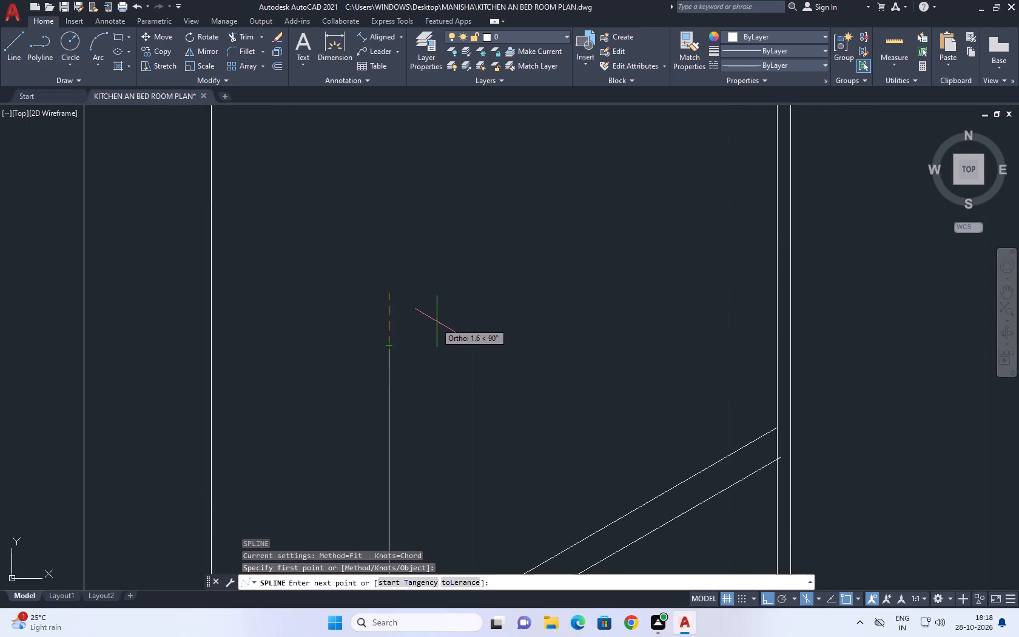
key("F5")
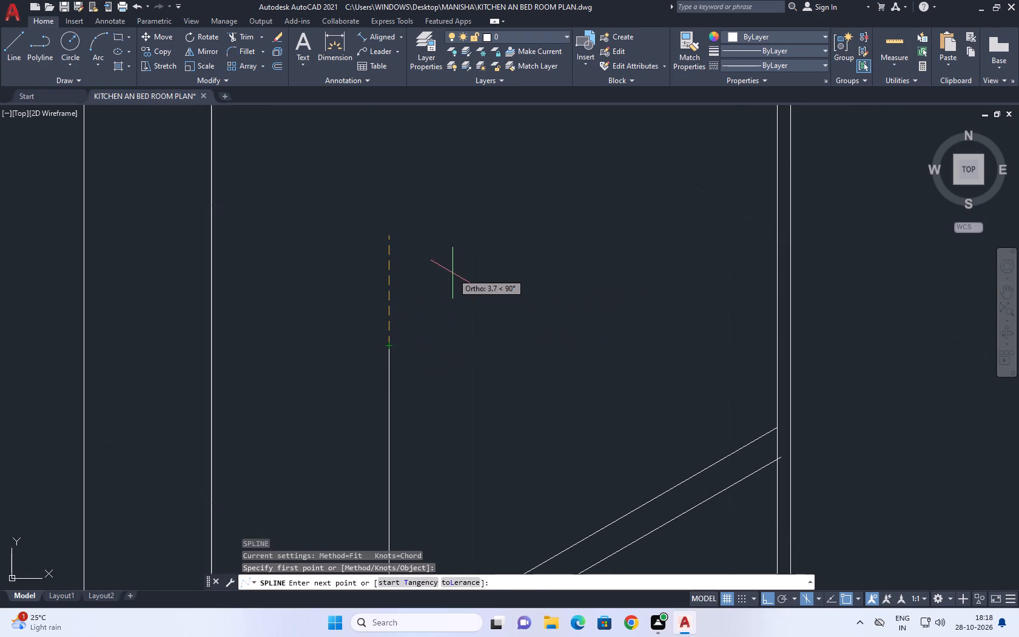
left_click(537, 266)
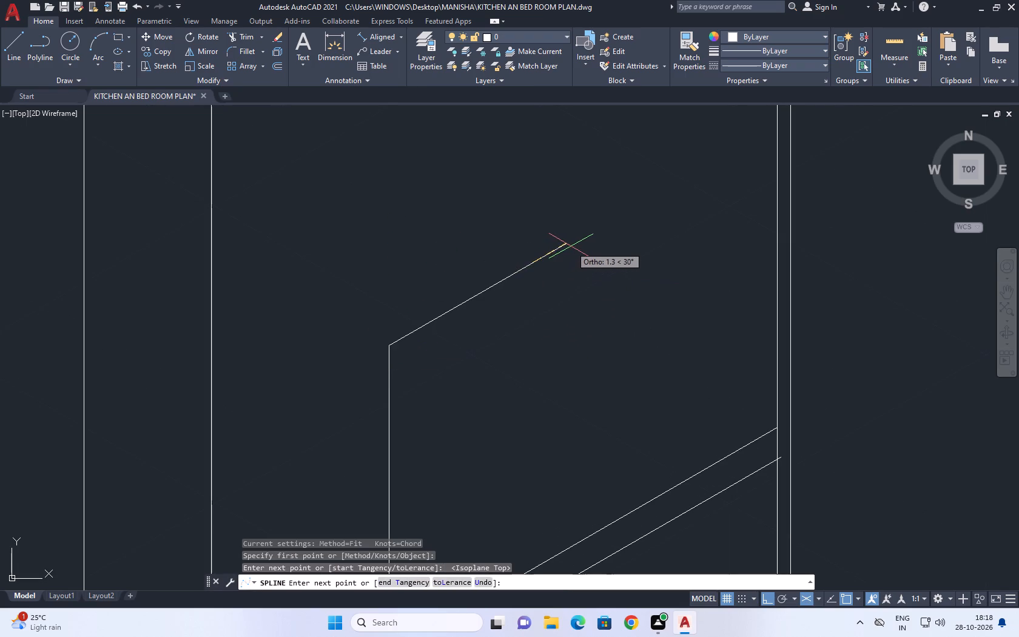
left_click(586, 239)
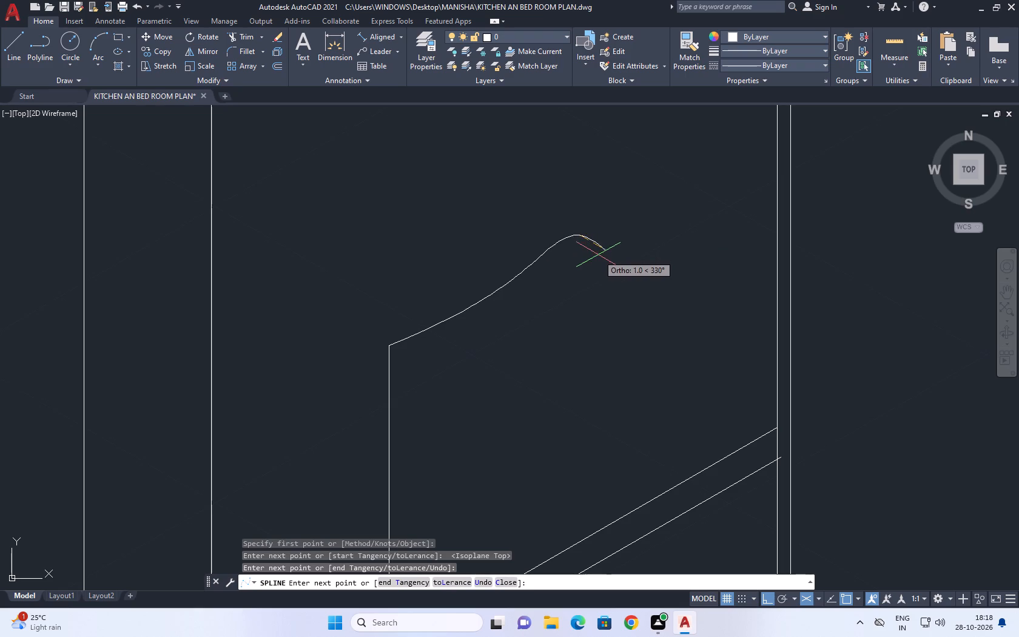
key("space")
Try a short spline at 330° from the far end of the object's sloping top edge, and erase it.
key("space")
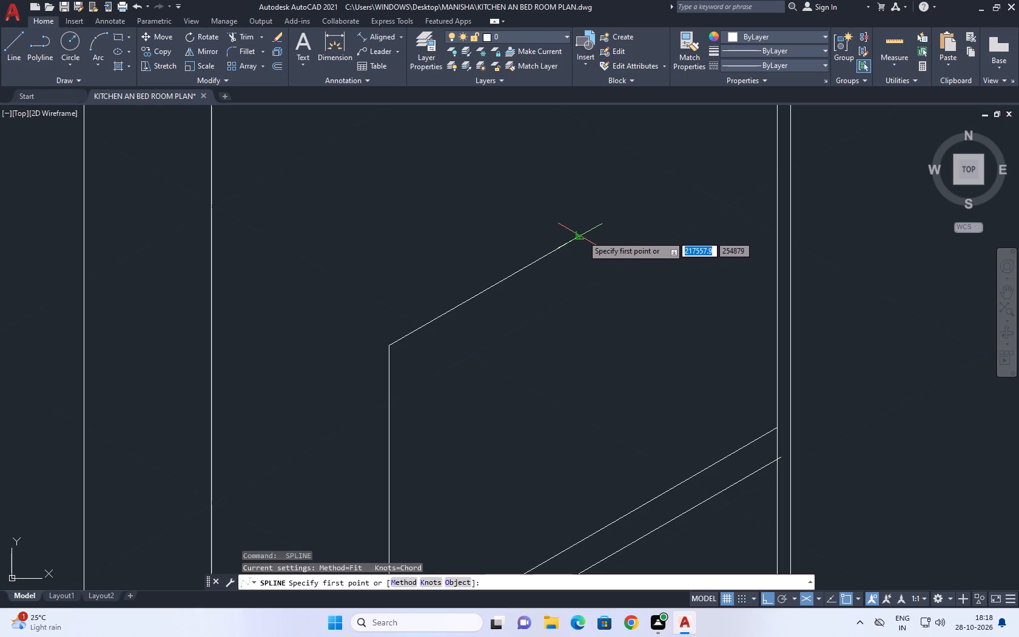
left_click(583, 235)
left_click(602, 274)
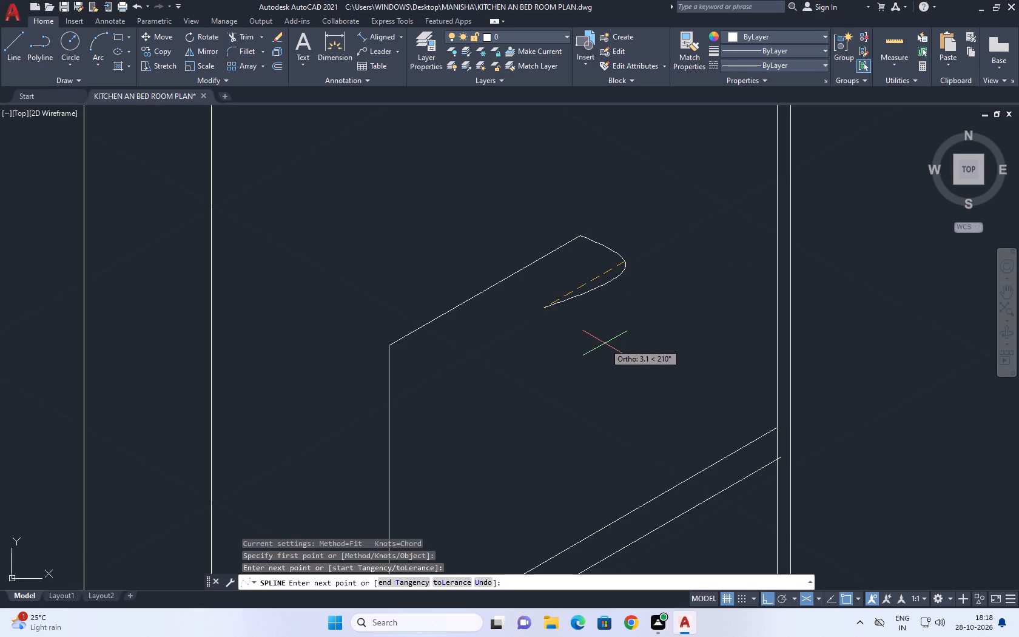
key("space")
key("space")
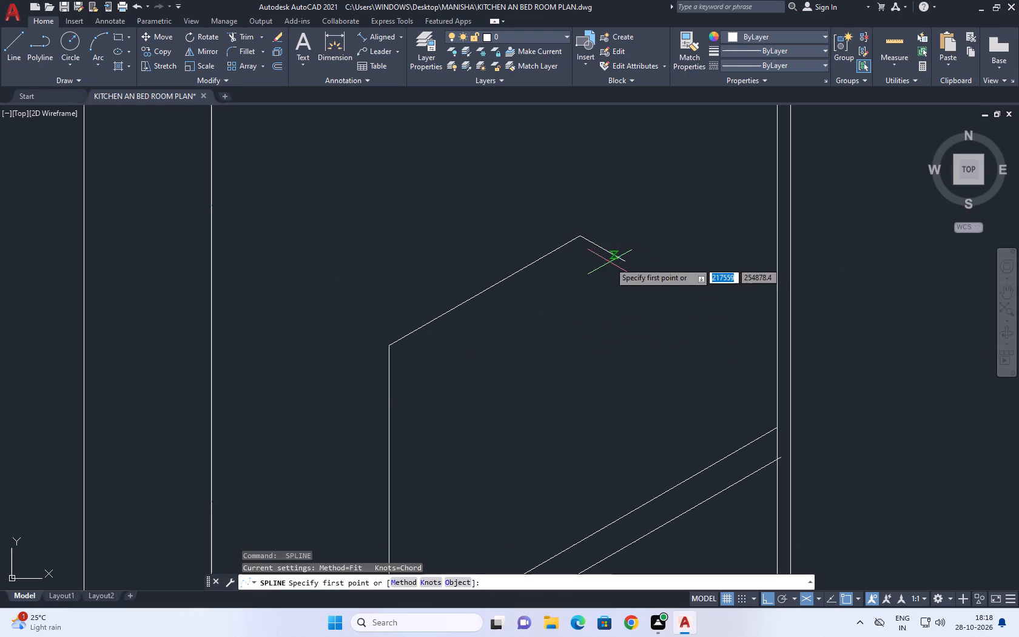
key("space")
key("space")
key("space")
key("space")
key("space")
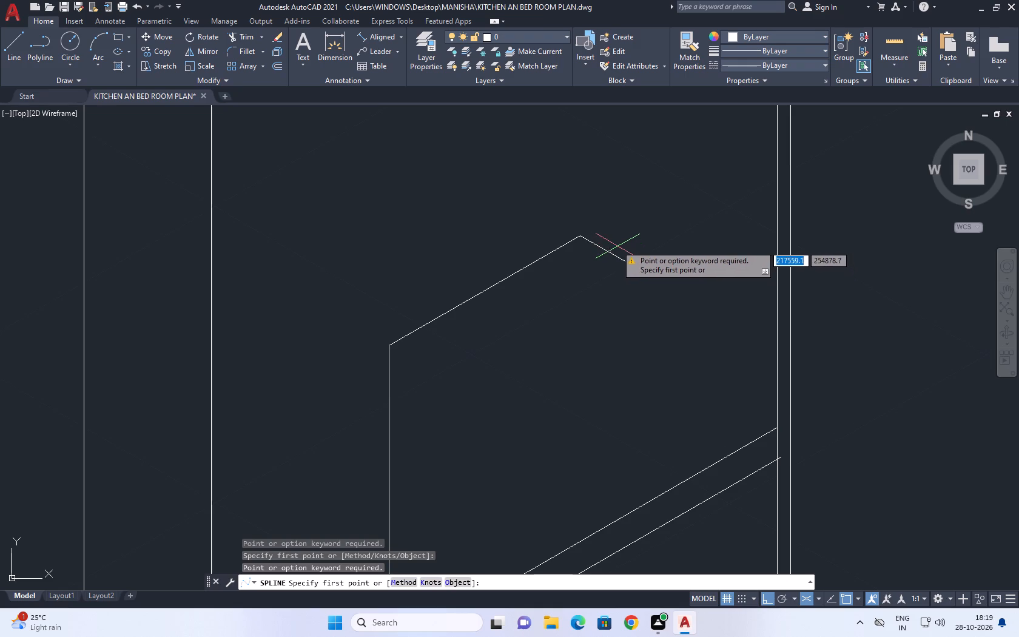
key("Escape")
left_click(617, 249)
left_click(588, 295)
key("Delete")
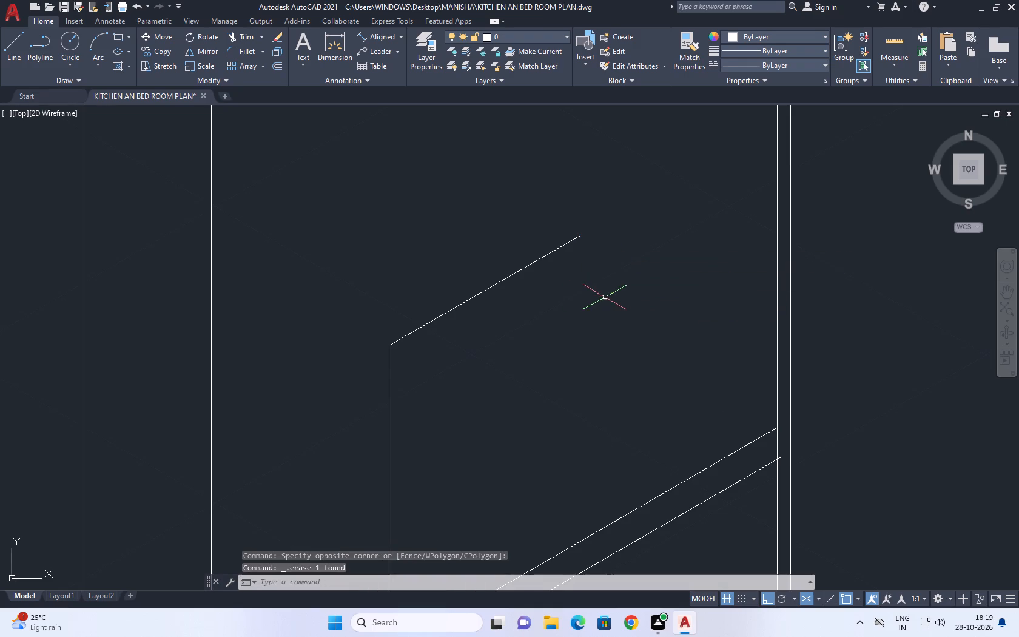
Draw a spline straight down from the top edge's far end as the object's second side, using the right isoplane with ortho on.
middle_click_drag(607, 315, 594, 366)
scroll(600, 353, "up", 1)
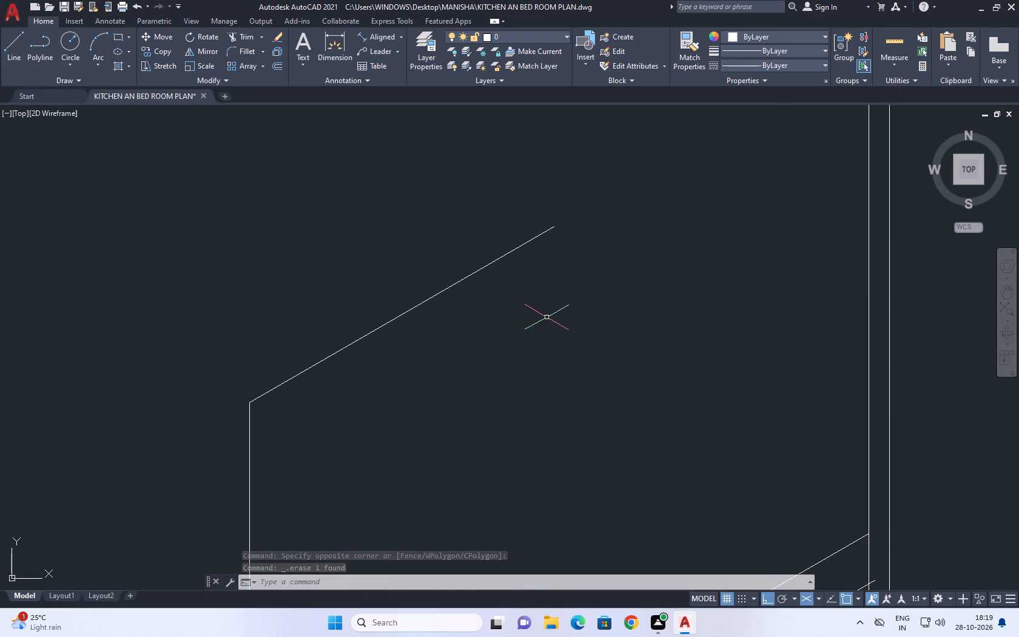
key("s")
key("p")
key("l")
key("space")
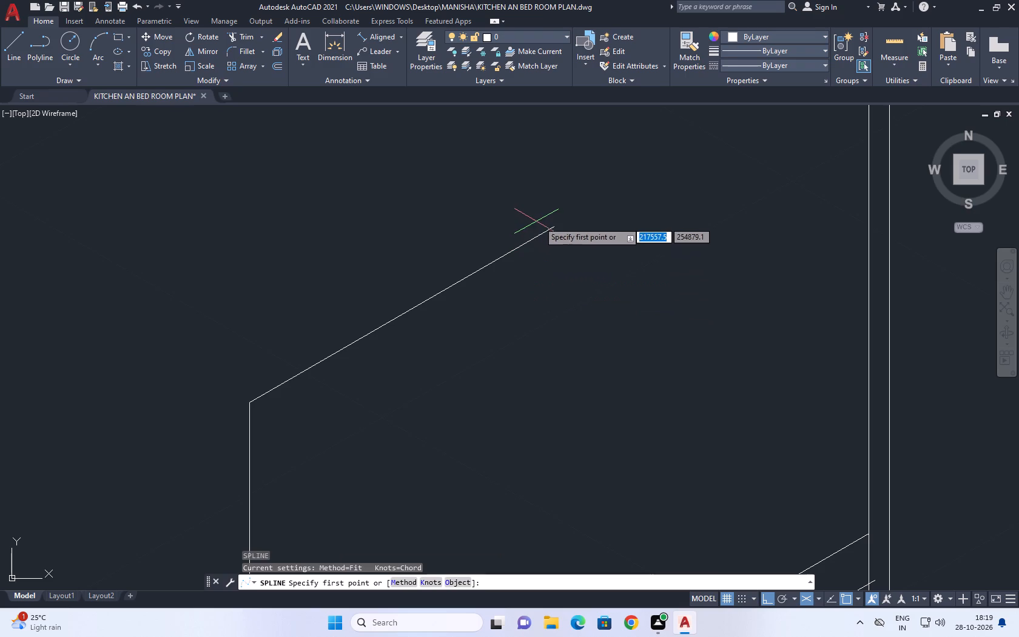
left_click(554, 227)
scroll(595, 323, "down", 2)
middle_click_drag(593, 346, 585, 220)
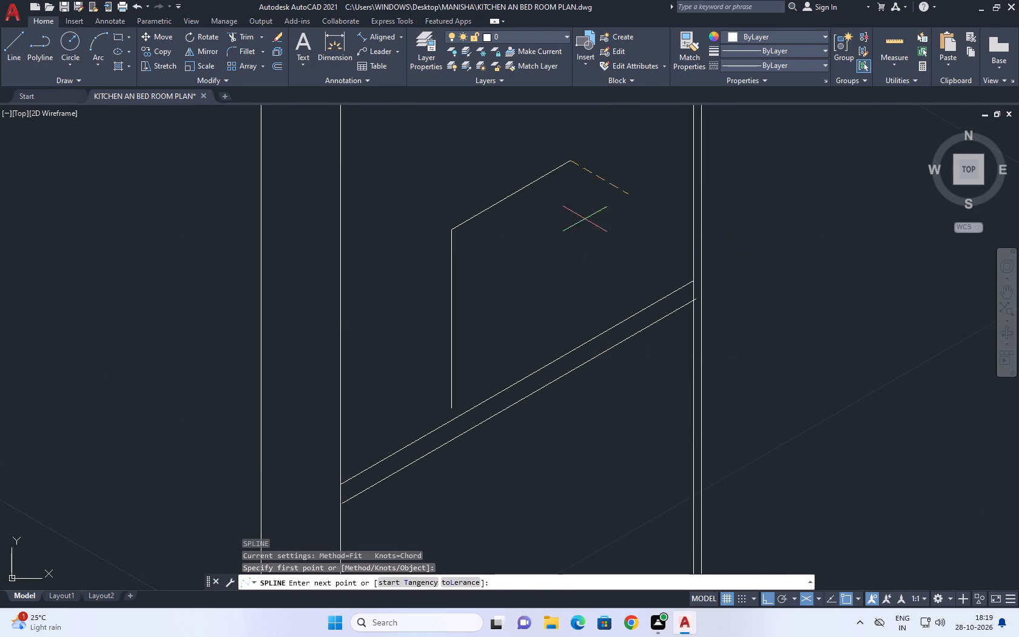
key("F5")
middle_click_drag(574, 223, 599, 269)
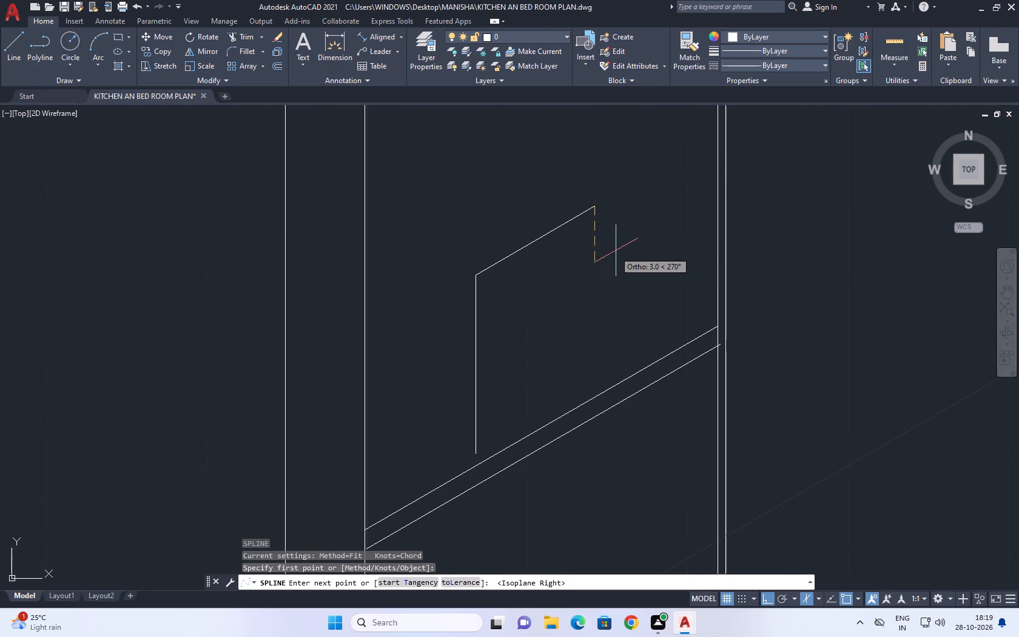
left_click(595, 303)
left_click(591, 338)
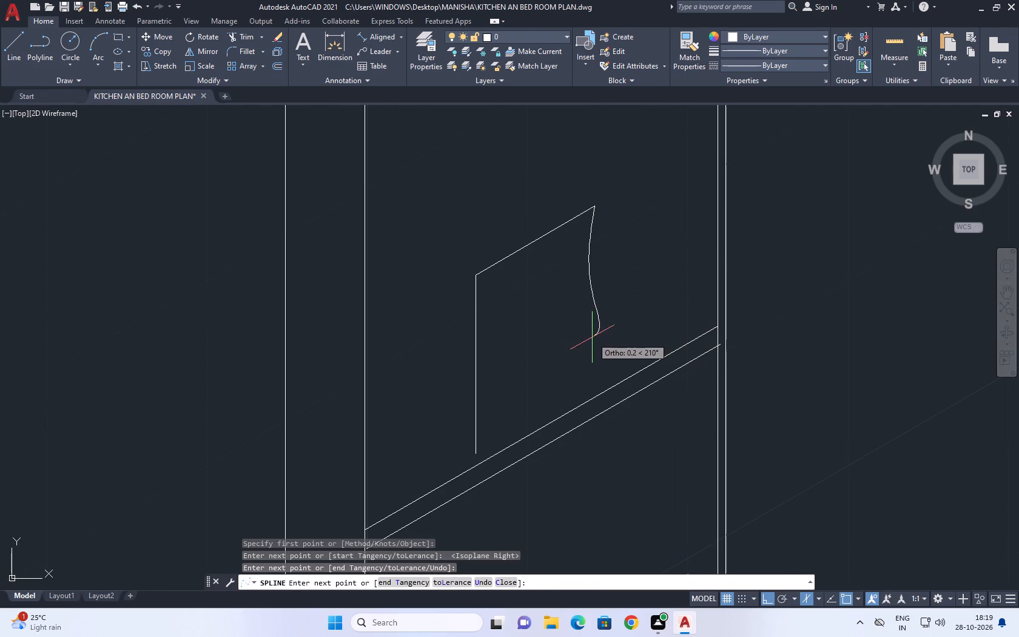
key("space")
Draw a wavy spline with ortho off from the long side edge's lower end to the short side edge's lower end, closing the outline.
scroll(563, 387, "up", 1)
middle_click(563, 387)
key("space")
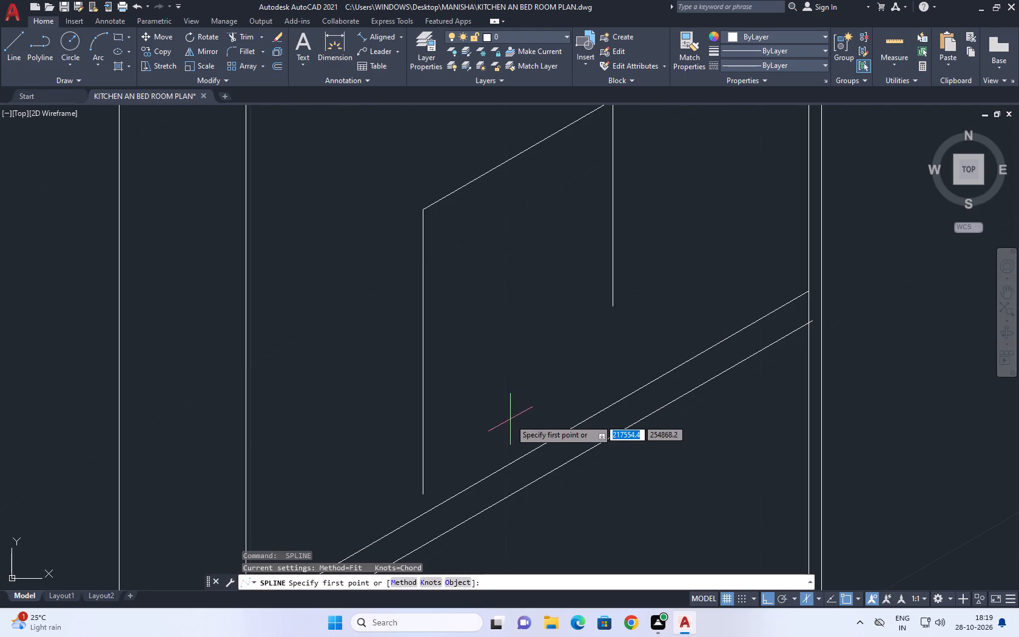
left_click(420, 494)
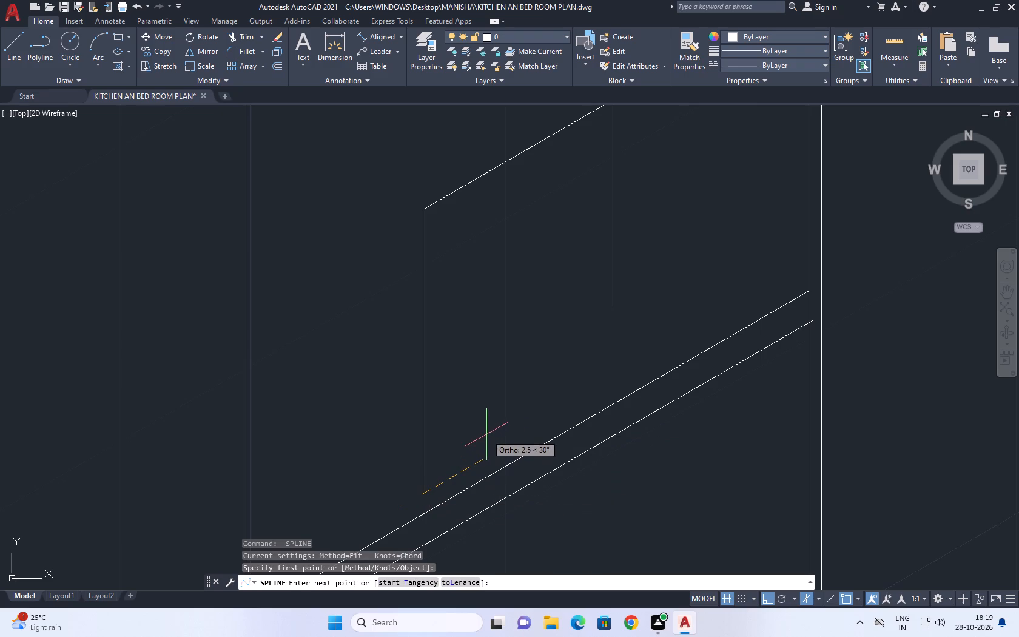
key("F8")
left_click(483, 423)
left_click(491, 408)
left_click(501, 385)
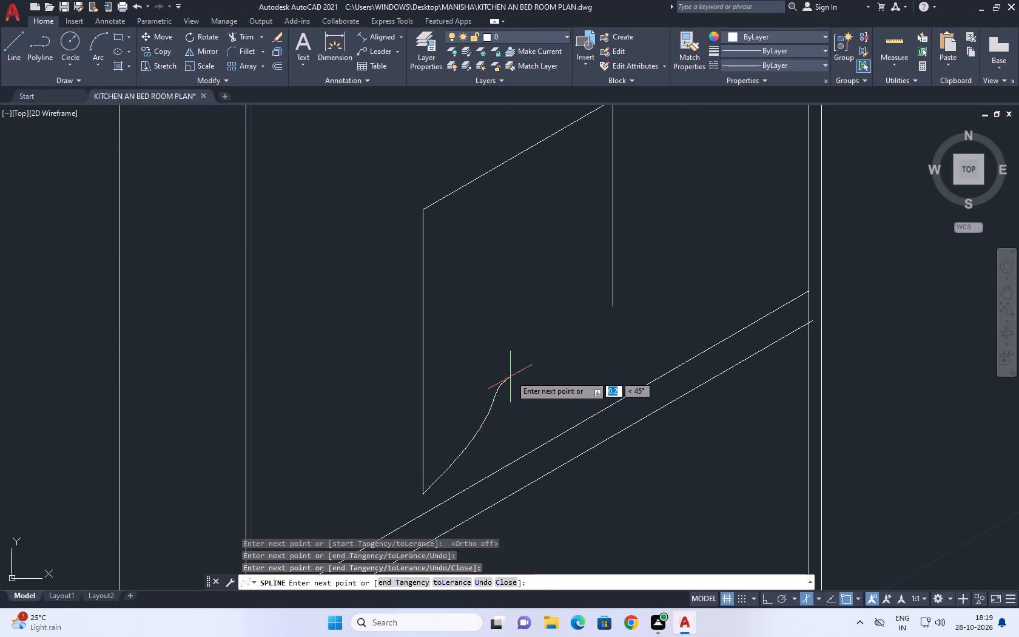
left_click_drag(517, 368, 527, 366)
left_click_drag(534, 363, 546, 361)
left_click(562, 352)
left_click(593, 315)
left_click(611, 308)
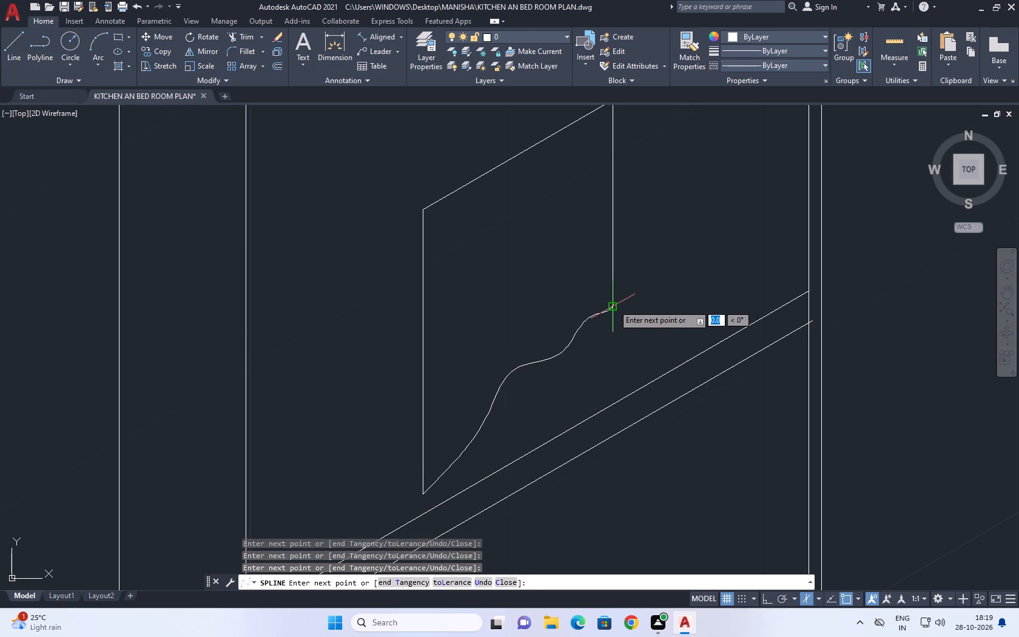
key("space")
Stretch the wavy spline's overshooting end point back onto the lower end of the short side edge.
scroll(603, 316, "up", 2)
left_click(604, 307)
scroll(636, 285, "up", 3)
scroll(577, 289, "up", 1)
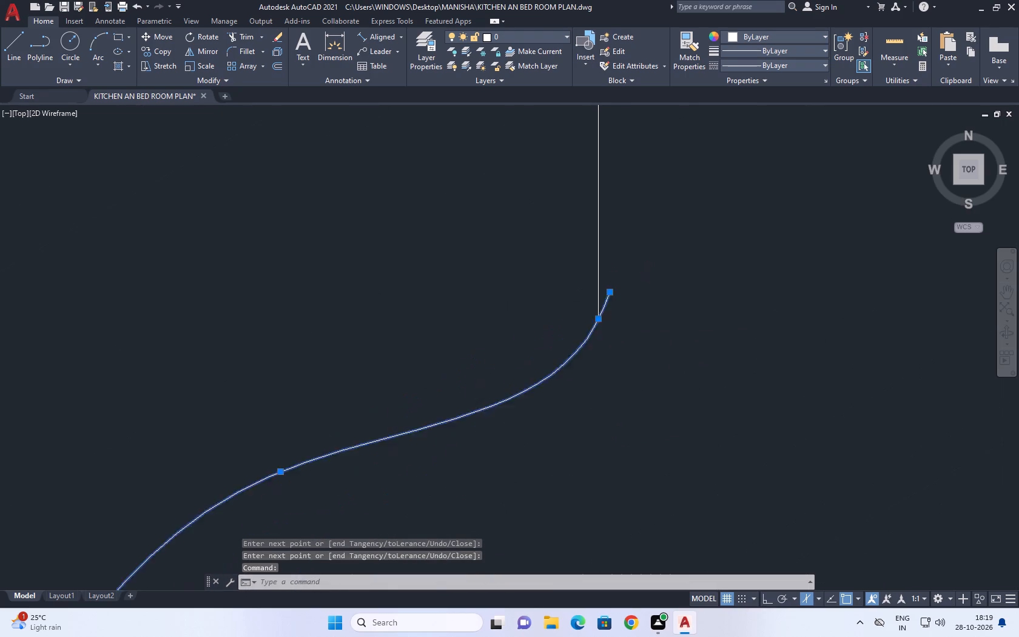
scroll(577, 289, "up", 3)
left_click(652, 271)
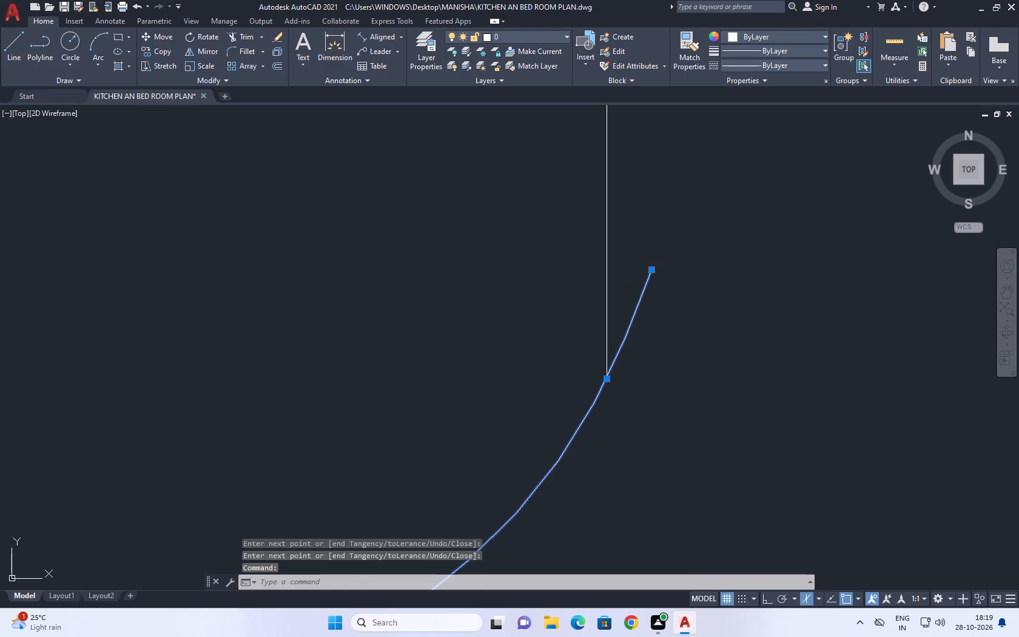
left_click(610, 377)
scroll(646, 322, "down", 5)
key("Escape")
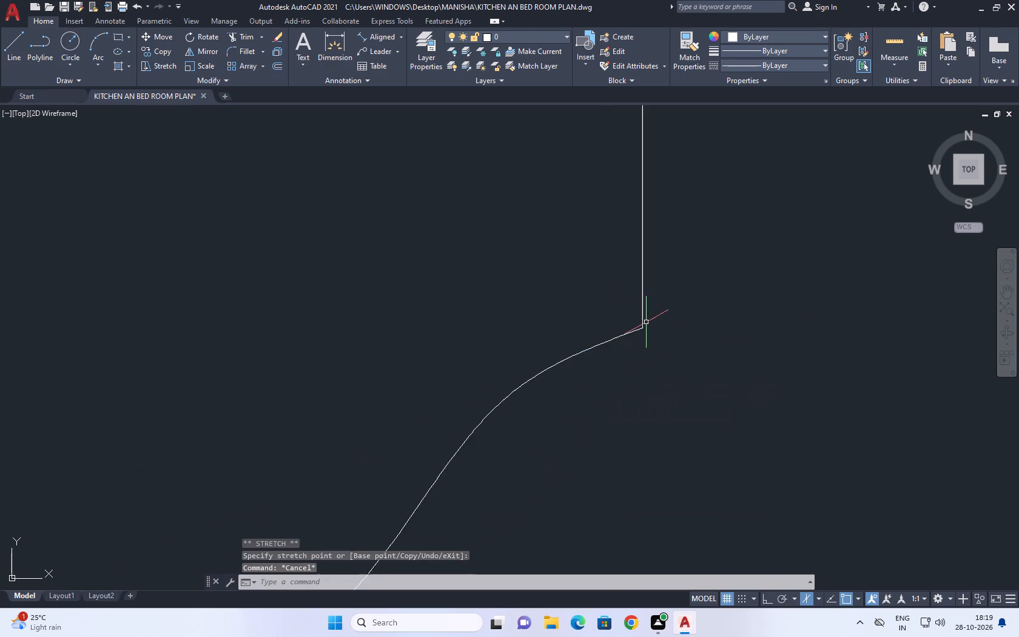
scroll(646, 322, "down", 6)
key("Escape")
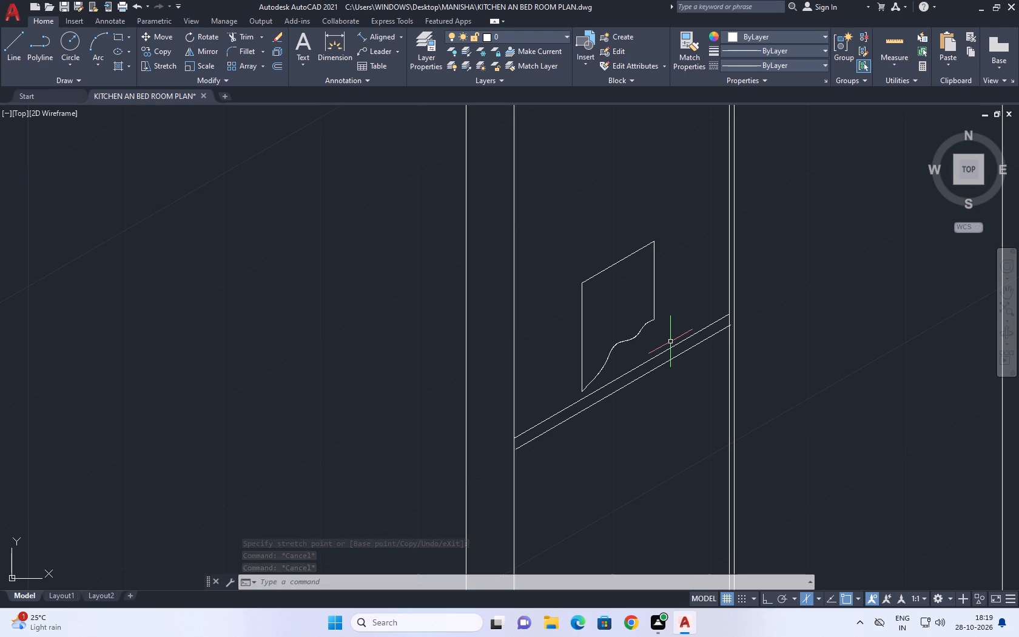
Draw a freehand four-point spline rising diagonally in the empty compartment above the third shelf, as another object's slanted side edge.
scroll(678, 284, "down", 4)
middle_click_drag(659, 288, 666, 295)
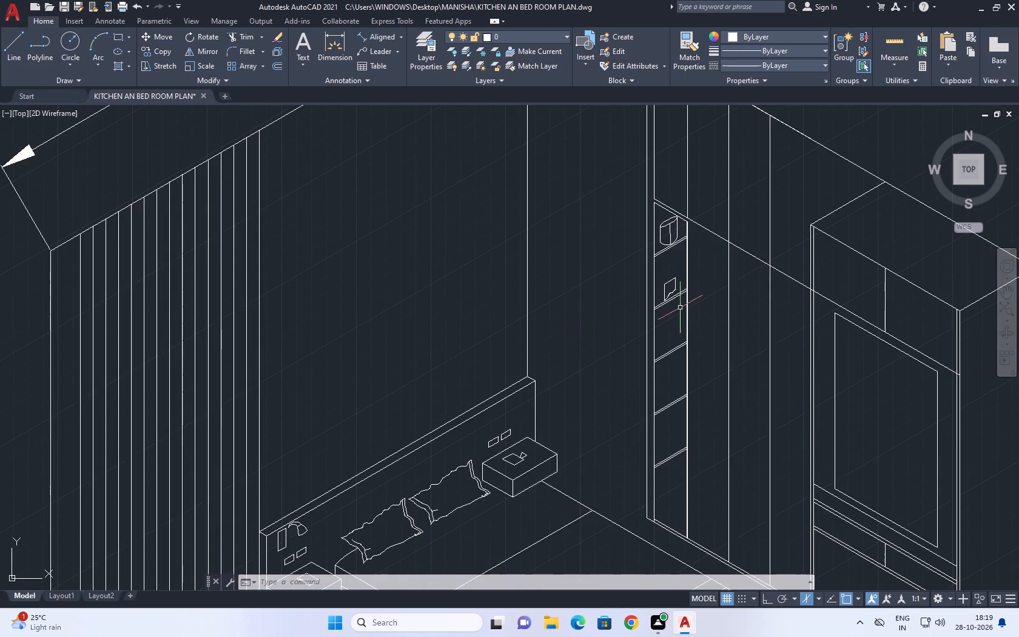
middle_click_drag(666, 295, 636, 261)
scroll(630, 288, "up", 3)
middle_click_drag(665, 307, 625, 318)
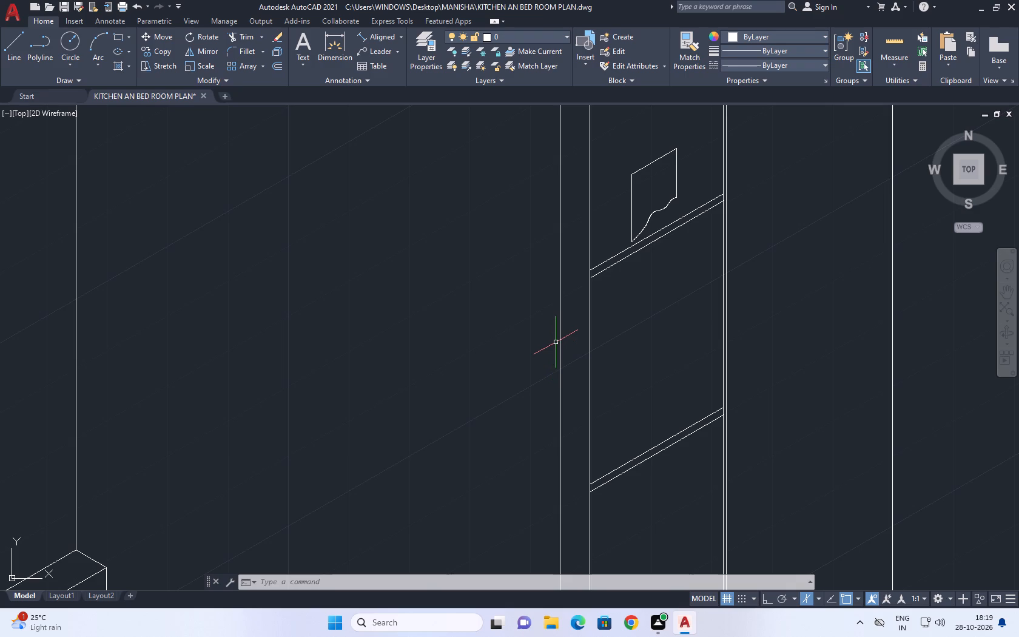
key("s")
type("PL")
key("space")
middle_click_drag(653, 383, 594, 371)
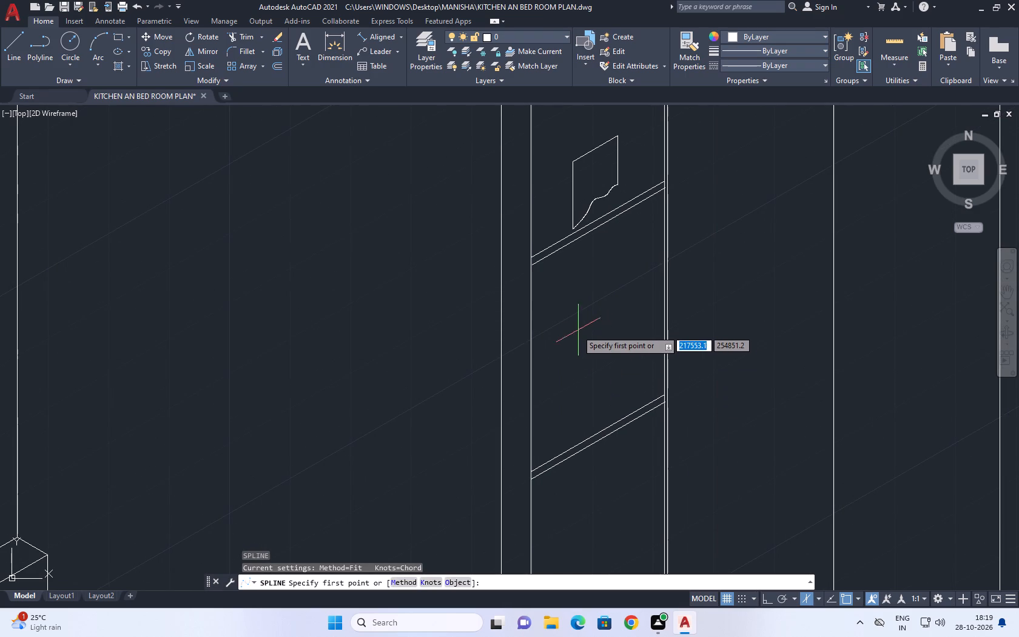
scroll(557, 381, "up", 2)
left_click(558, 396)
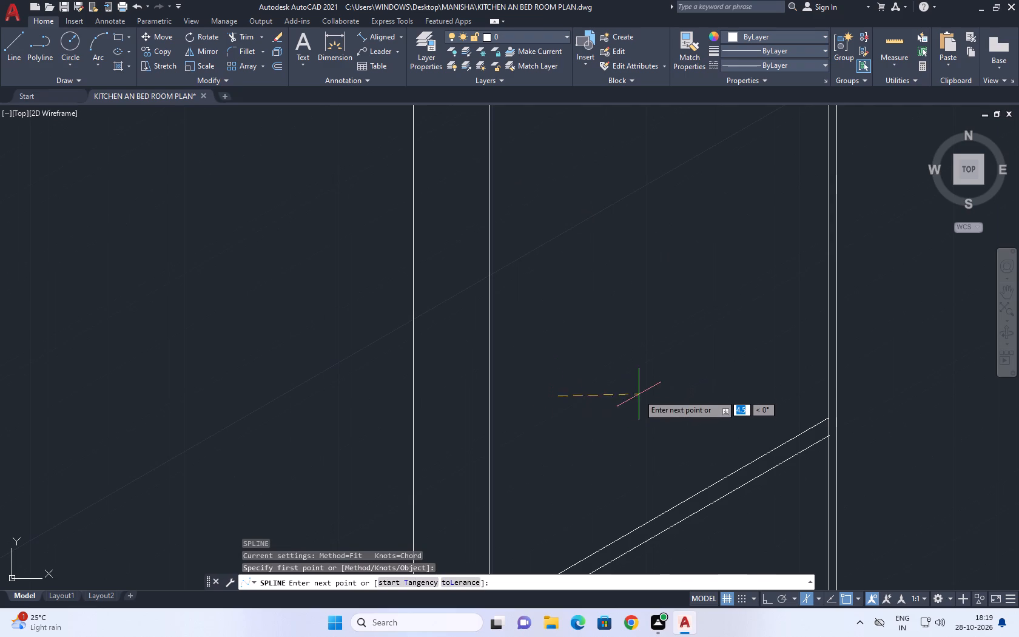
left_click(602, 363)
left_click(604, 341)
left_click(627, 314)
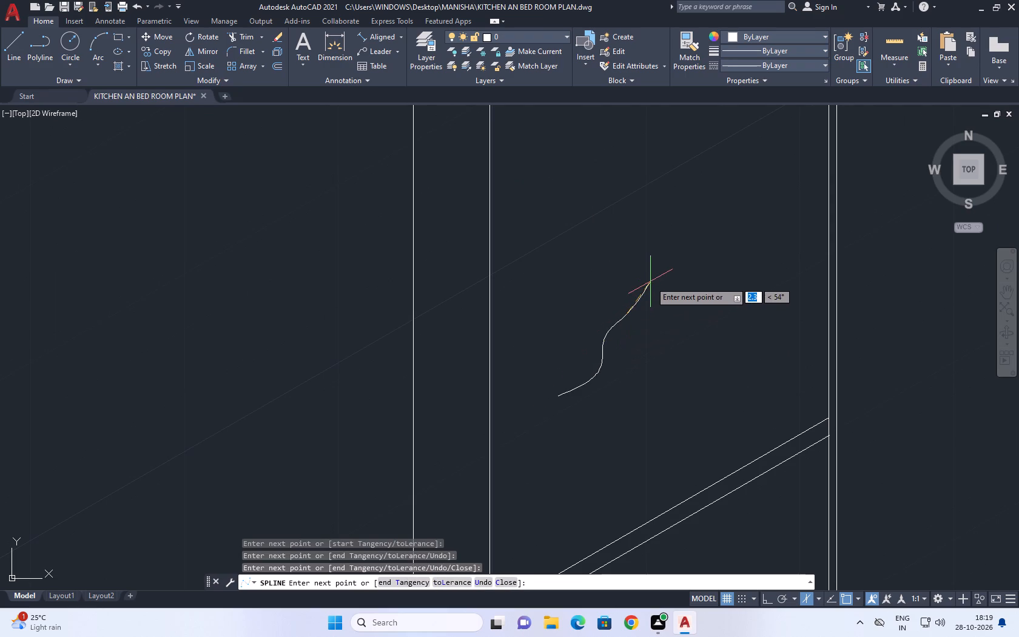
key("space")
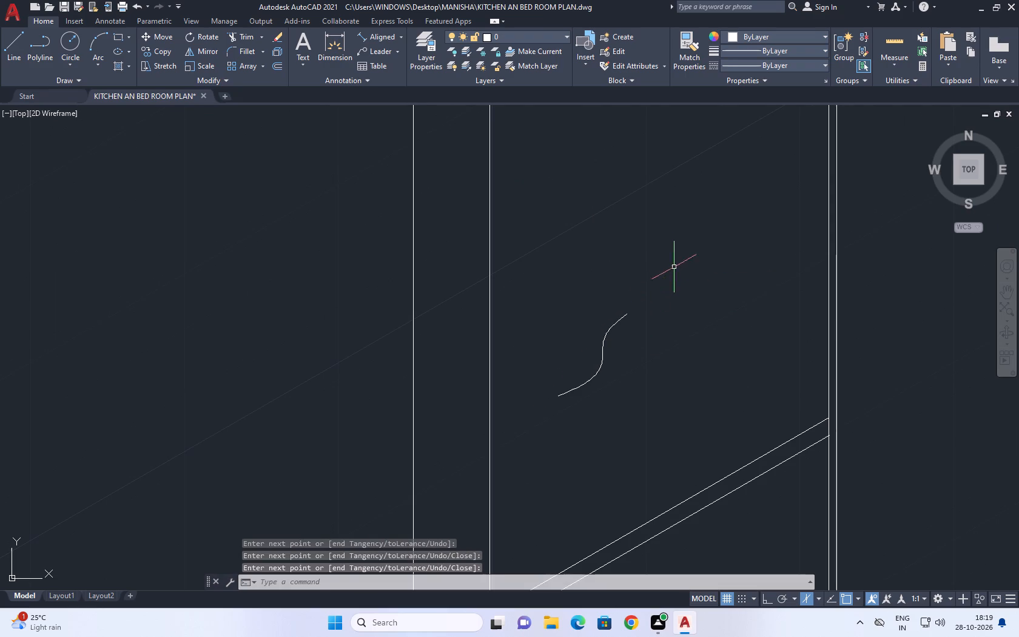
Stretch the new spline's second fit point outward to smooth the bend into a nearly straight diagonal.
scroll(620, 322, "up", 1)
left_click(621, 320)
left_click(610, 309)
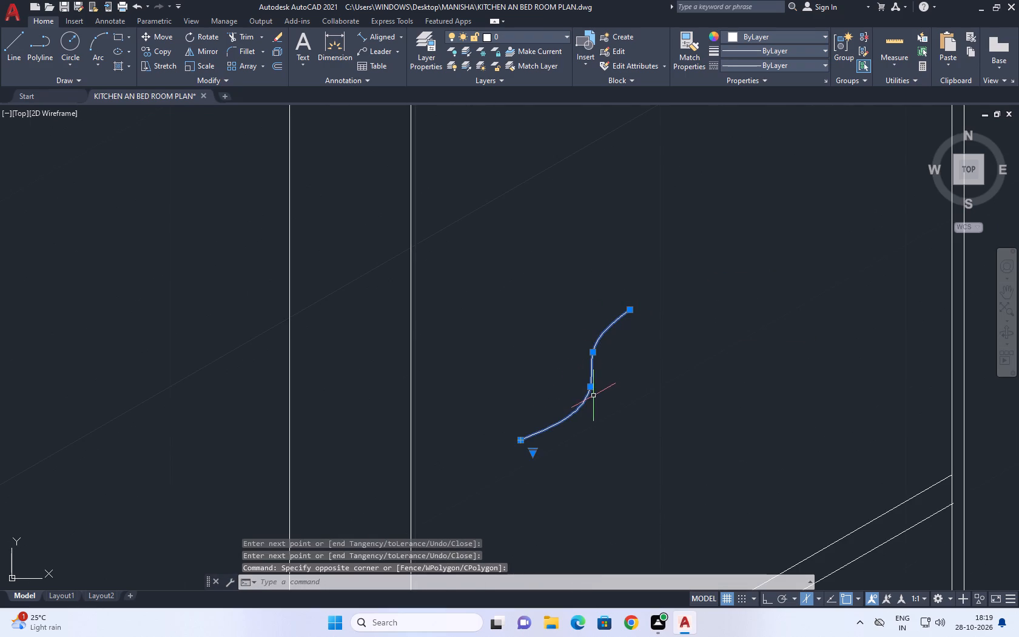
left_click(592, 387)
left_click(567, 388)
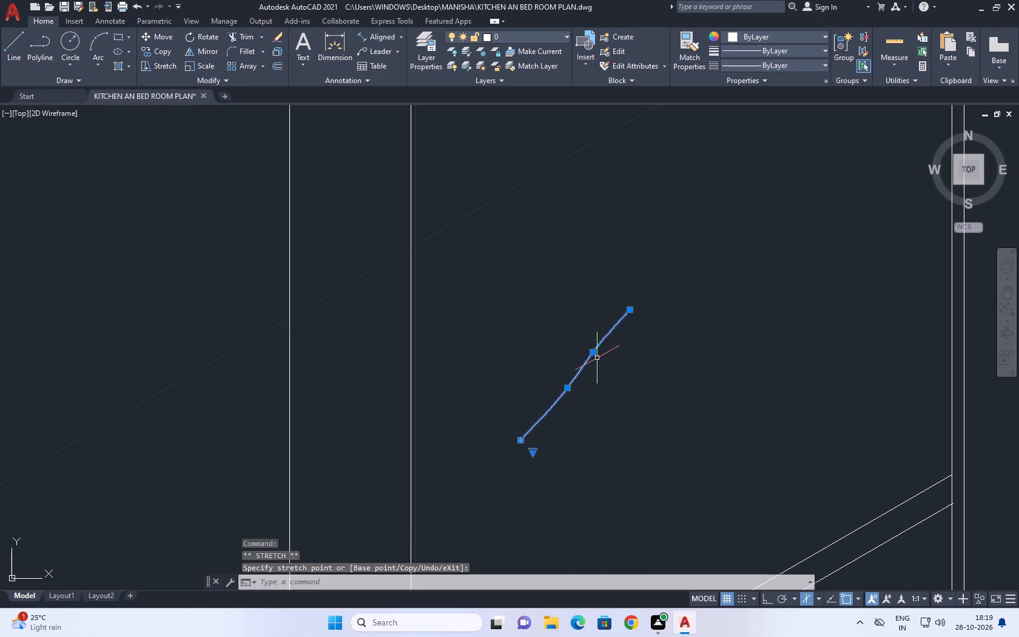
Draw a wavy spline from the diagonal edge's upper end, sloping gently downward as the object's top edge.
key("space")
left_click(625, 310)
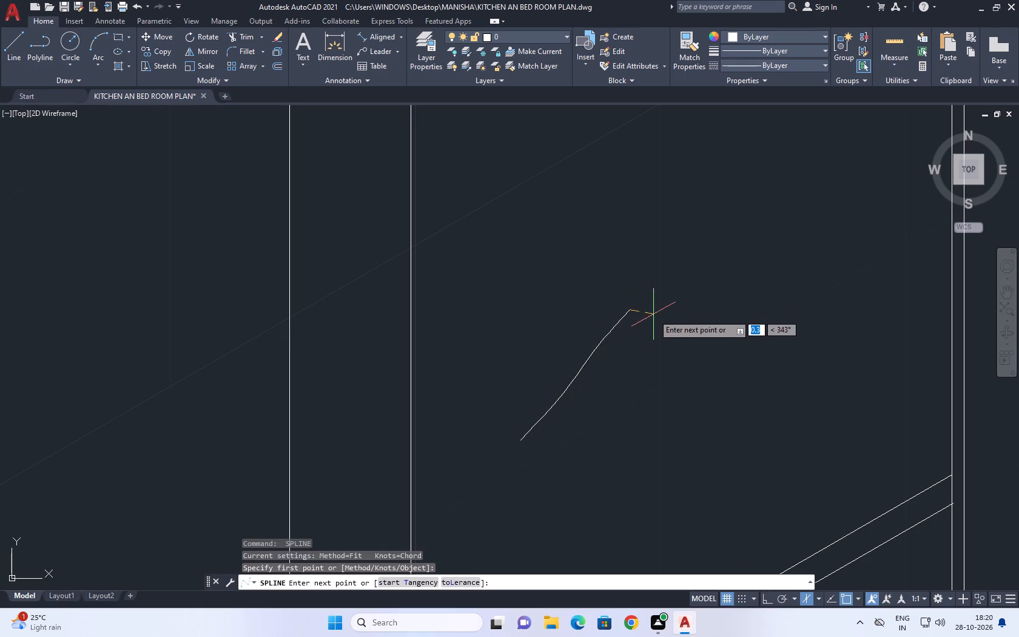
left_click(669, 320)
left_click_drag(711, 337, 717, 333)
left_click(735, 333)
left_click(743, 342)
key("space")
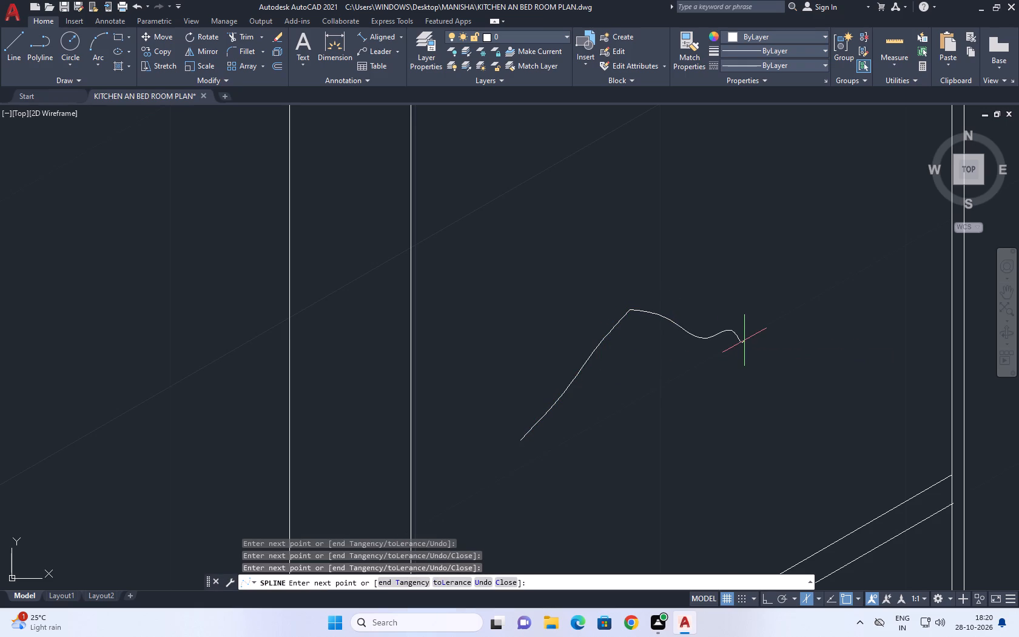
Draw a nearly straight spline slanting down from the wavy top edge's far end as the object's opposite side.
key("space")
left_click(744, 340)
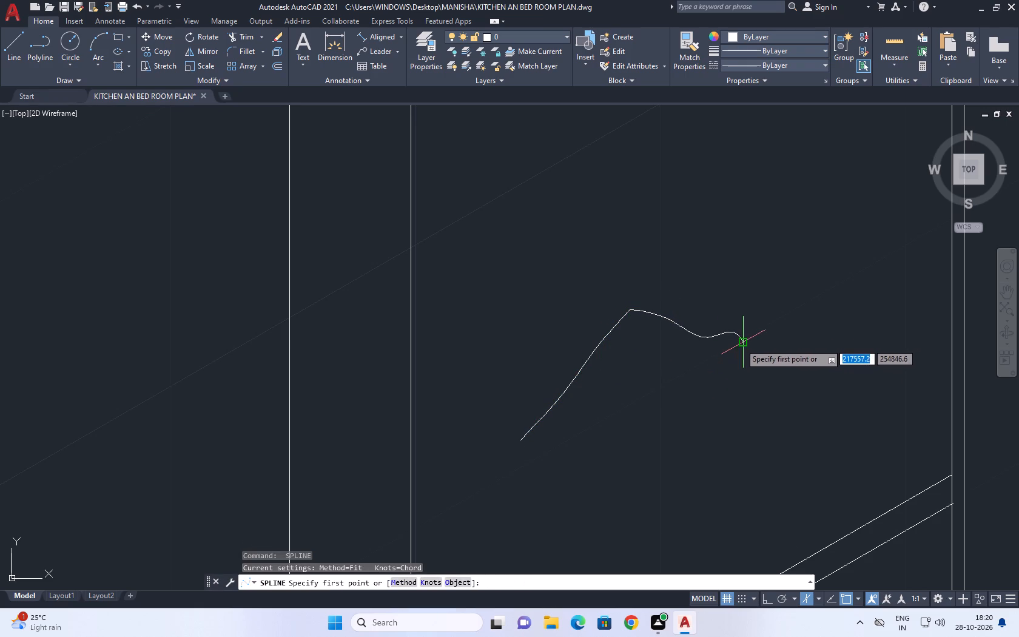
left_click(741, 344)
middle_click_drag(719, 422, 705, 363)
left_click_drag(685, 397, 684, 396)
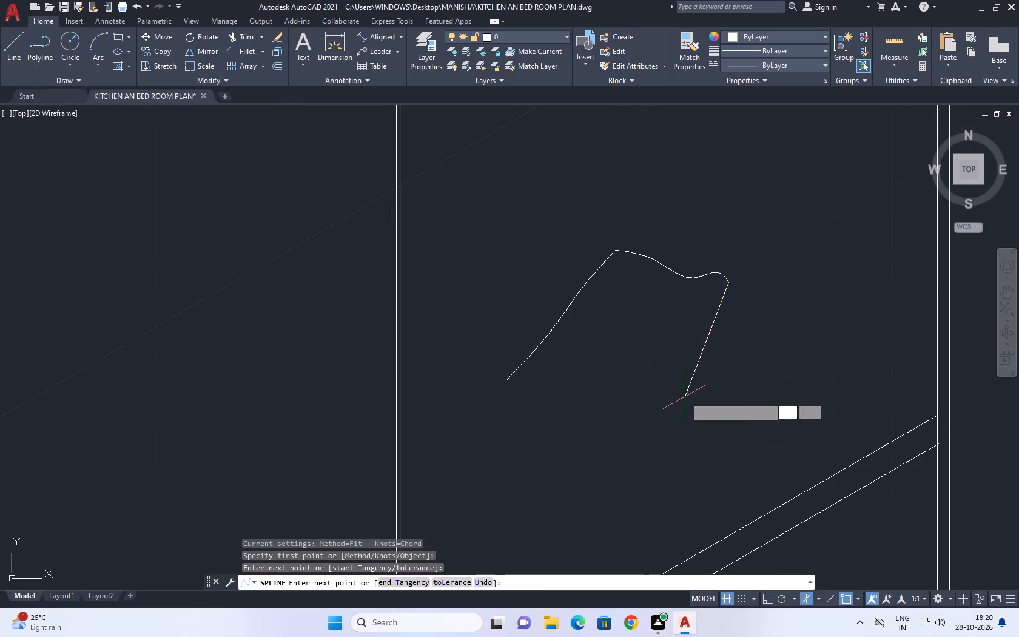
left_click_drag(684, 396, 679, 394)
key("space")
Draw a wavy spline from the diagonal edge's lower end towards the opposite side's lower end as the object's bottom edge.
key("space")
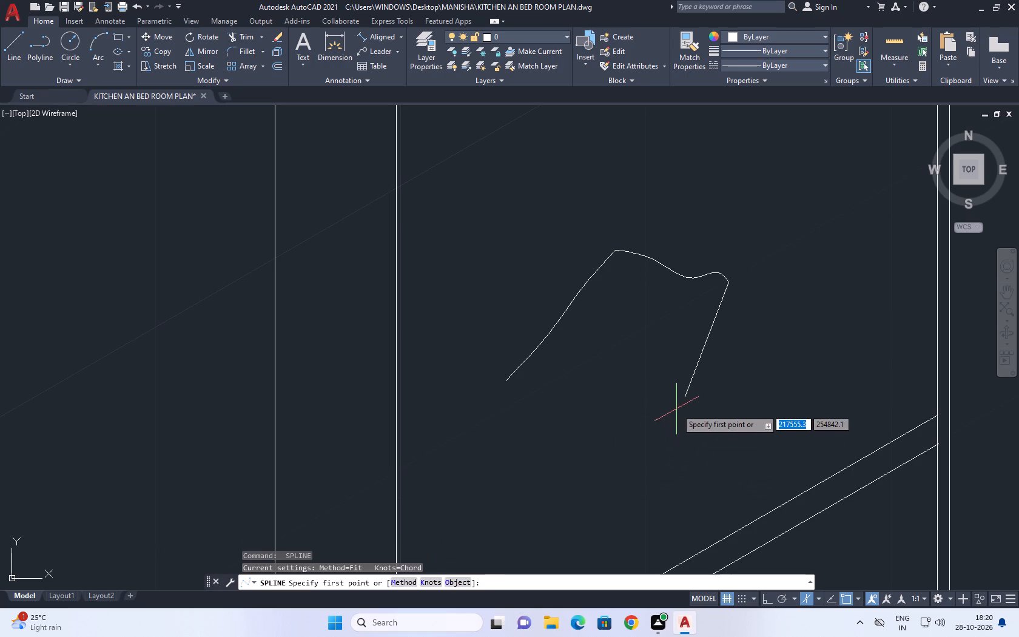
key("space")
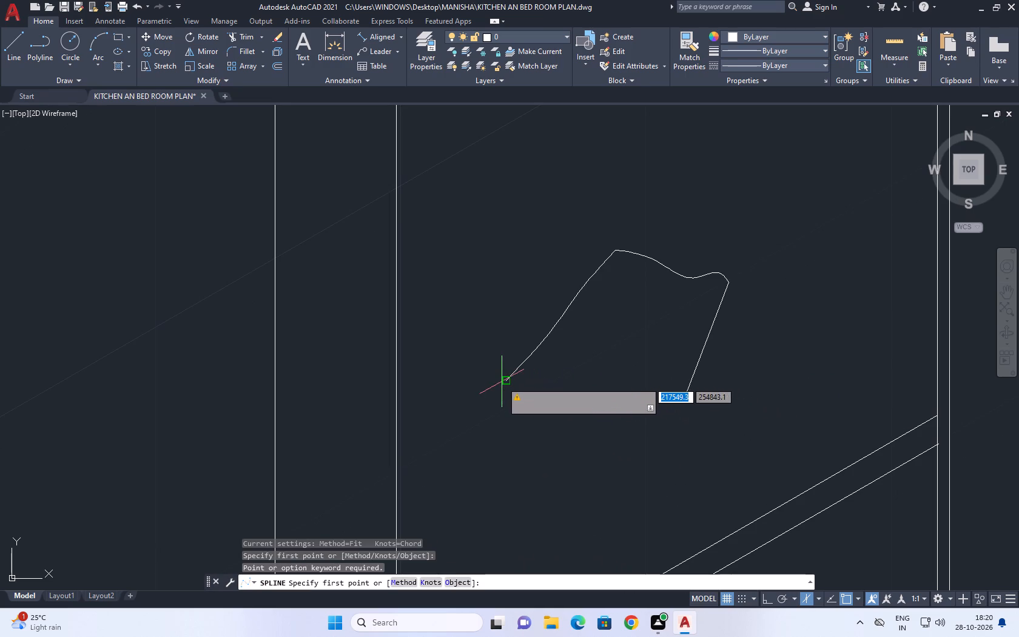
left_click(502, 382)
left_click(542, 400)
left_click(565, 408)
left_click(590, 407)
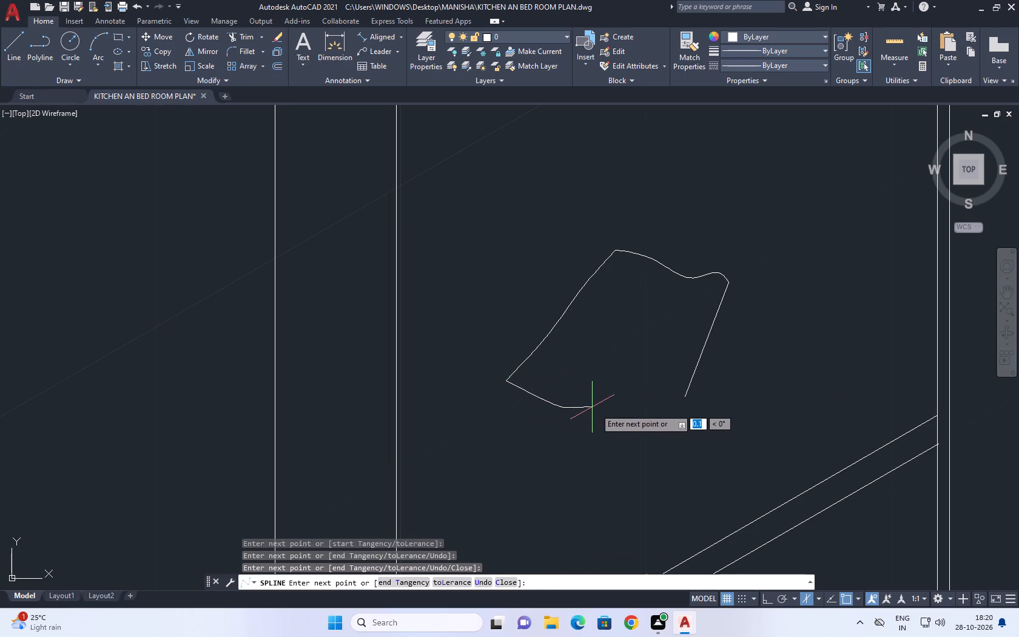
left_click(598, 410)
left_click(624, 415)
key("space")
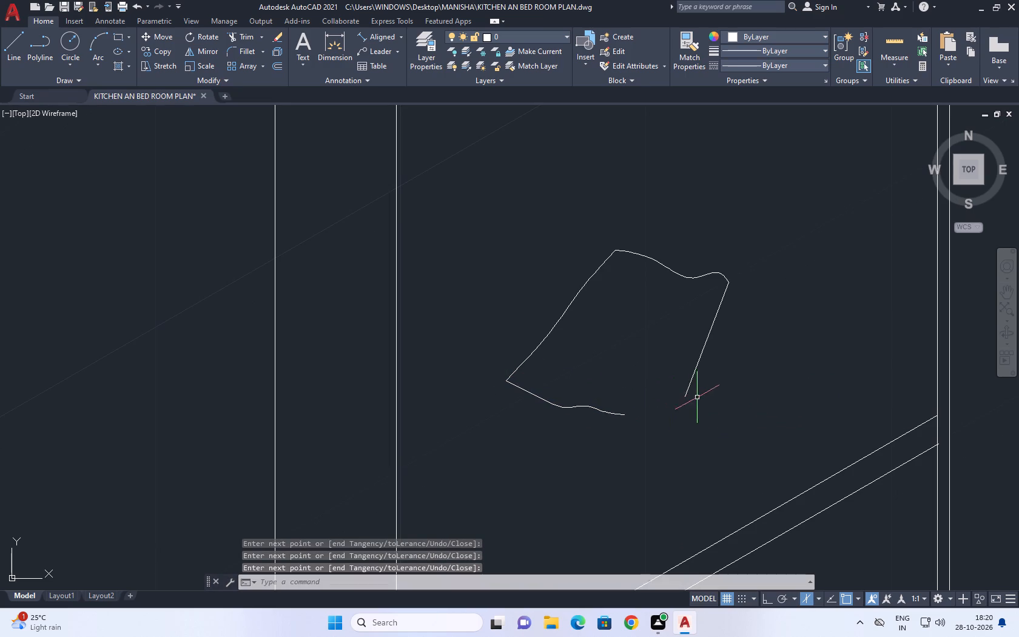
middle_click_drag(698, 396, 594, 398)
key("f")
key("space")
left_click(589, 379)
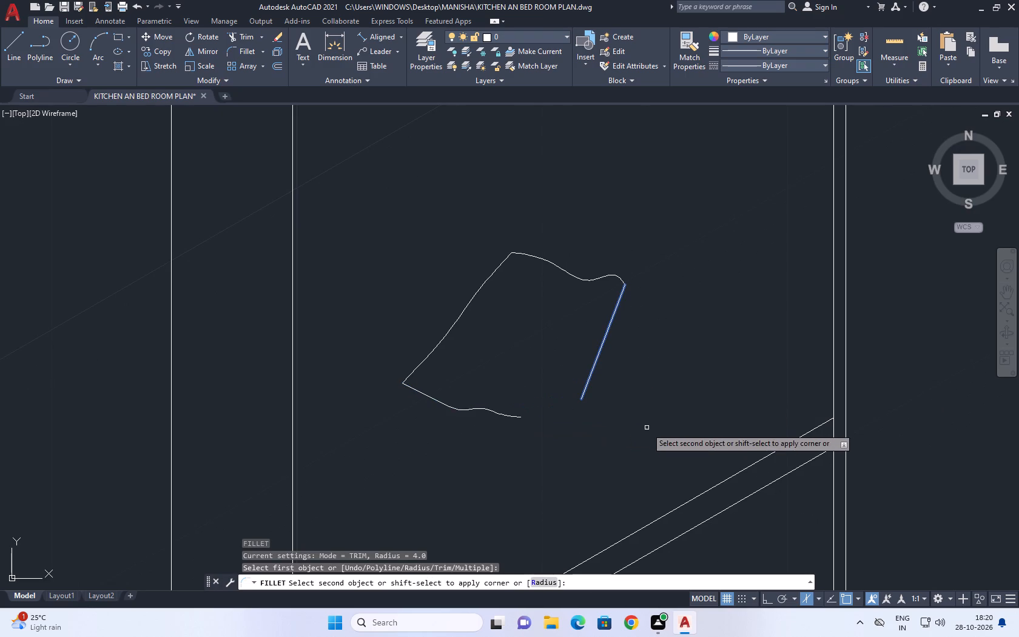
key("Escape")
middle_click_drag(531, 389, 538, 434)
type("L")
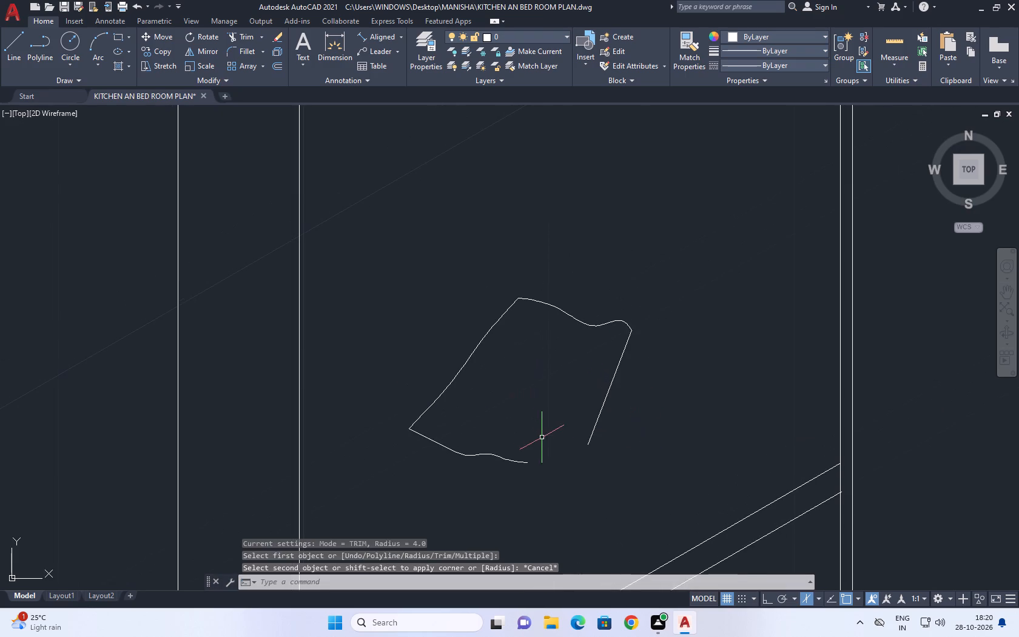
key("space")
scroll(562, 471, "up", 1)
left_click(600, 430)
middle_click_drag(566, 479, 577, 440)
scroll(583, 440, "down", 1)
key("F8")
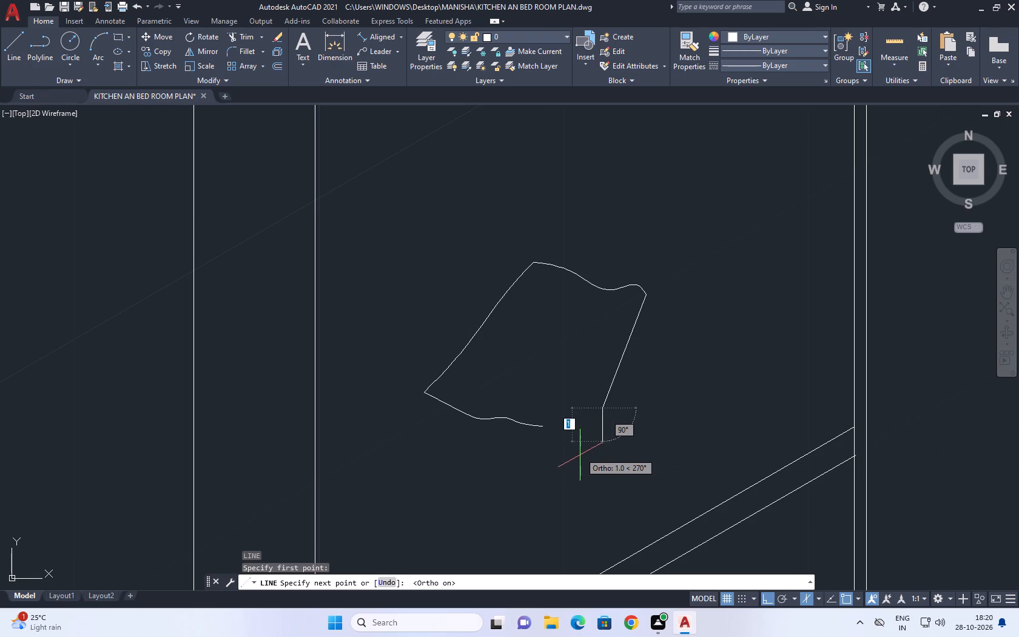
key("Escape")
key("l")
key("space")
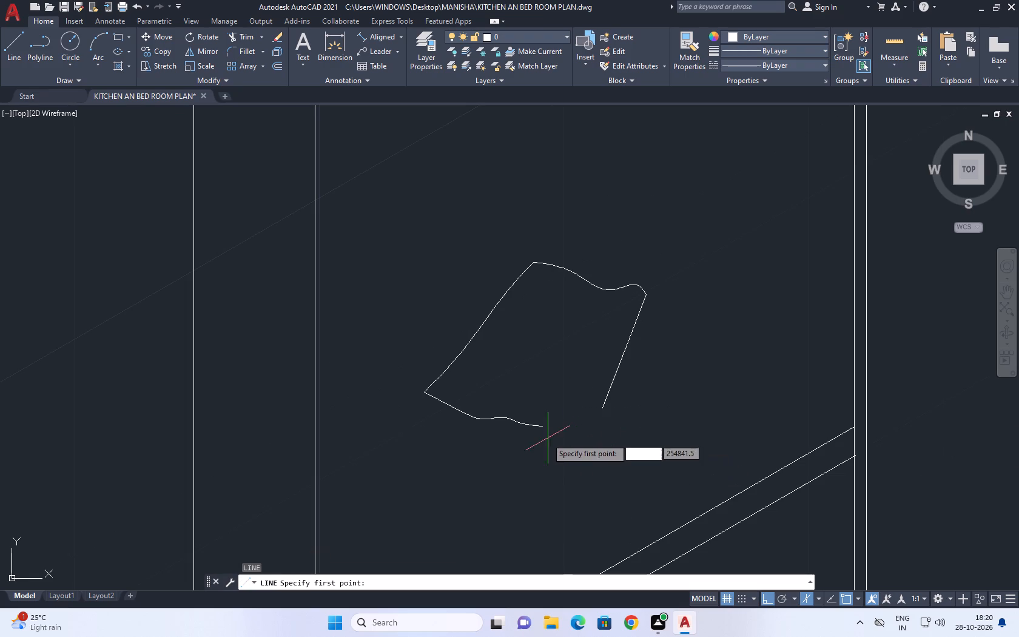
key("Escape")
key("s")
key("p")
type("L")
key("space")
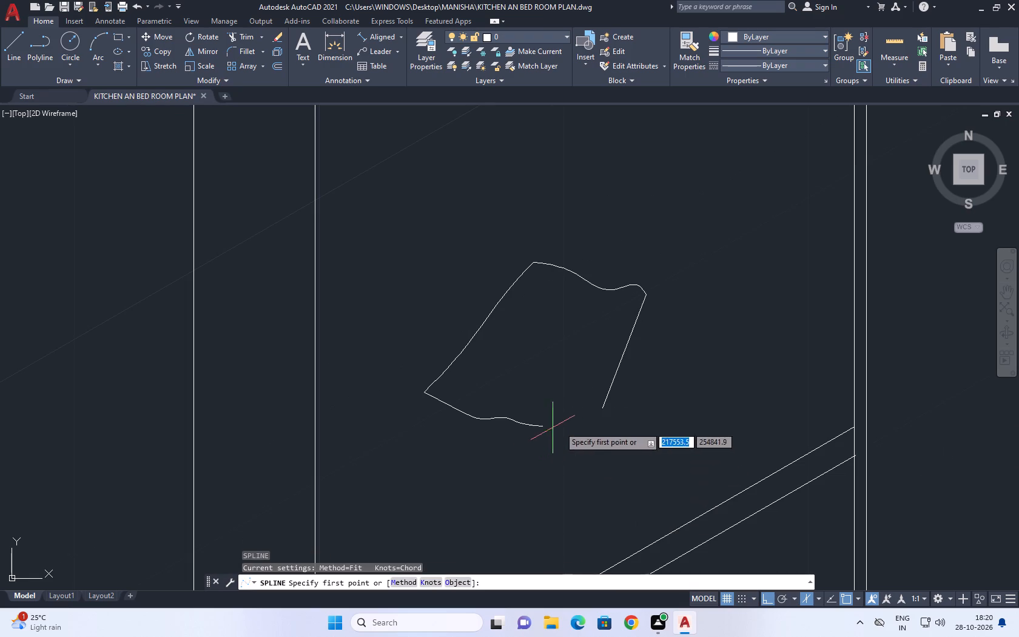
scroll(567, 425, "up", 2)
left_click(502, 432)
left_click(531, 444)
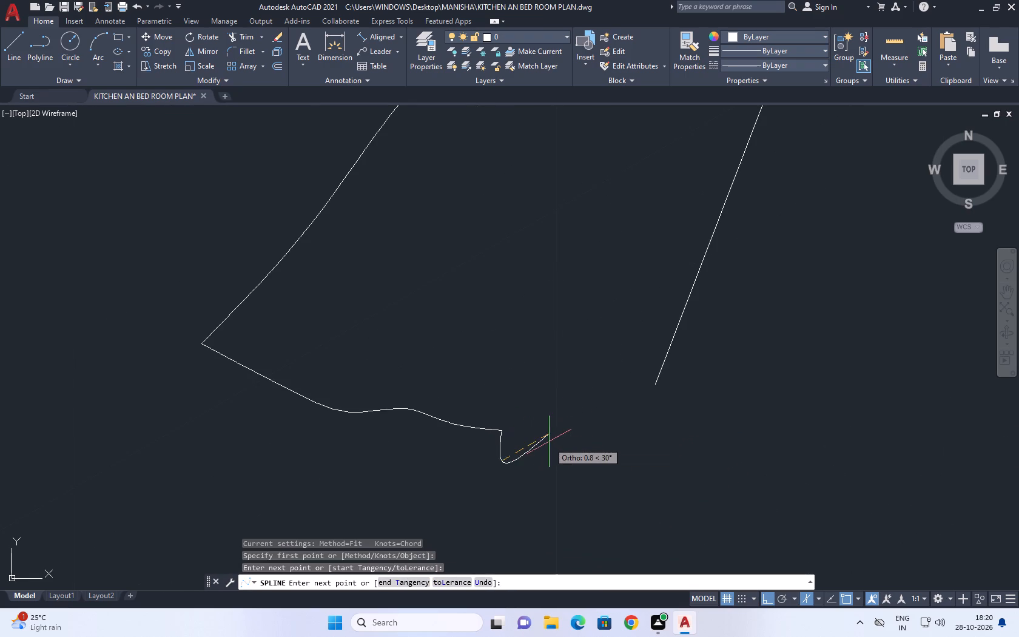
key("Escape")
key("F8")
Draw a short wavy spline continuing the bottom edge from its open end towards the slanting side's lower end.
key("space")
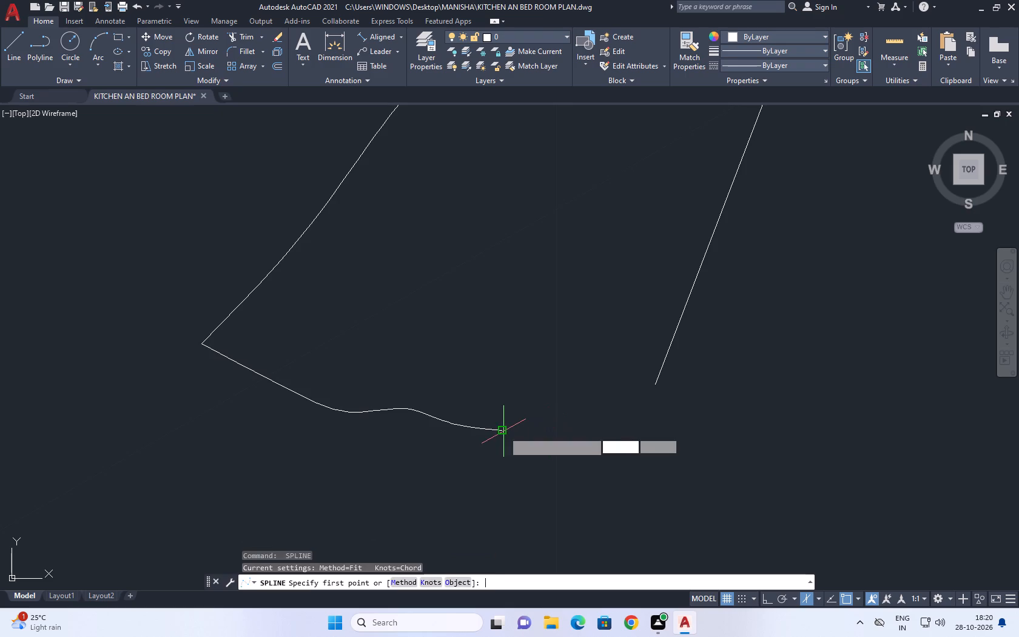
left_click(500, 433)
left_click(533, 445)
left_click(570, 429)
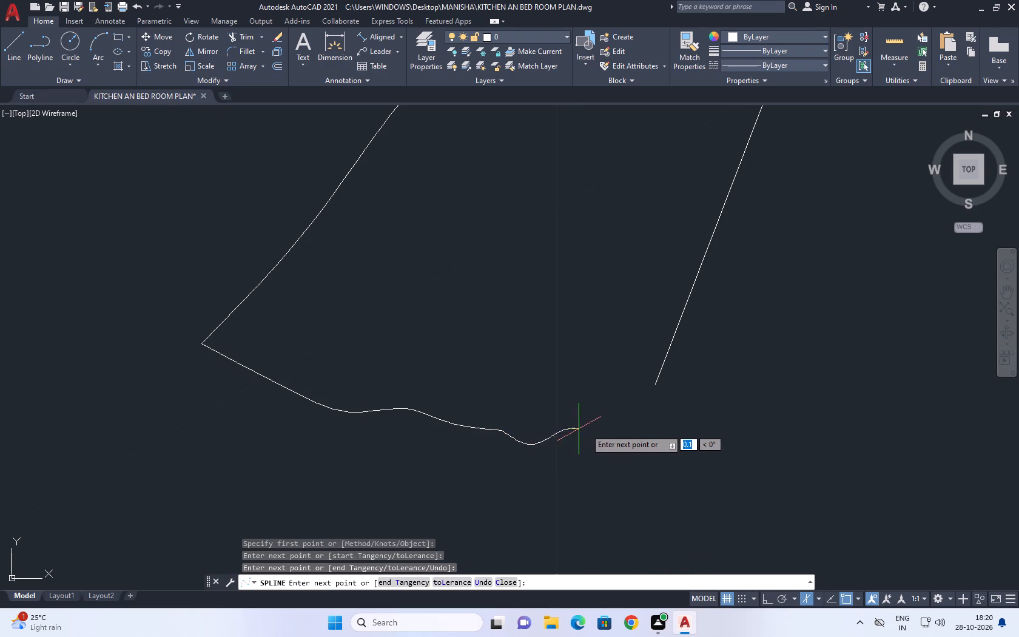
left_click(607, 425)
left_click(611, 419)
key("space")
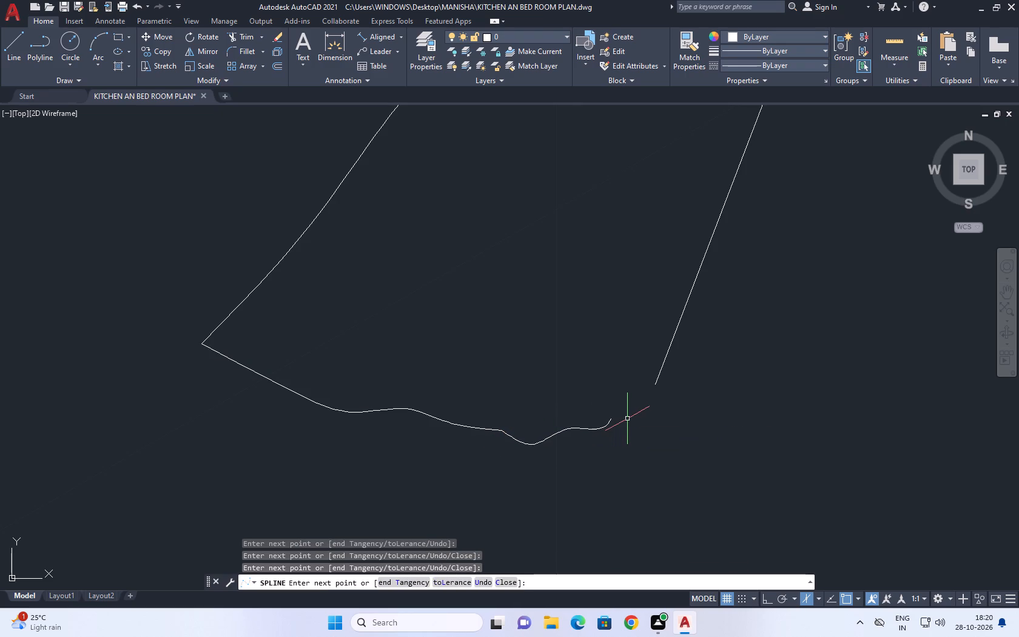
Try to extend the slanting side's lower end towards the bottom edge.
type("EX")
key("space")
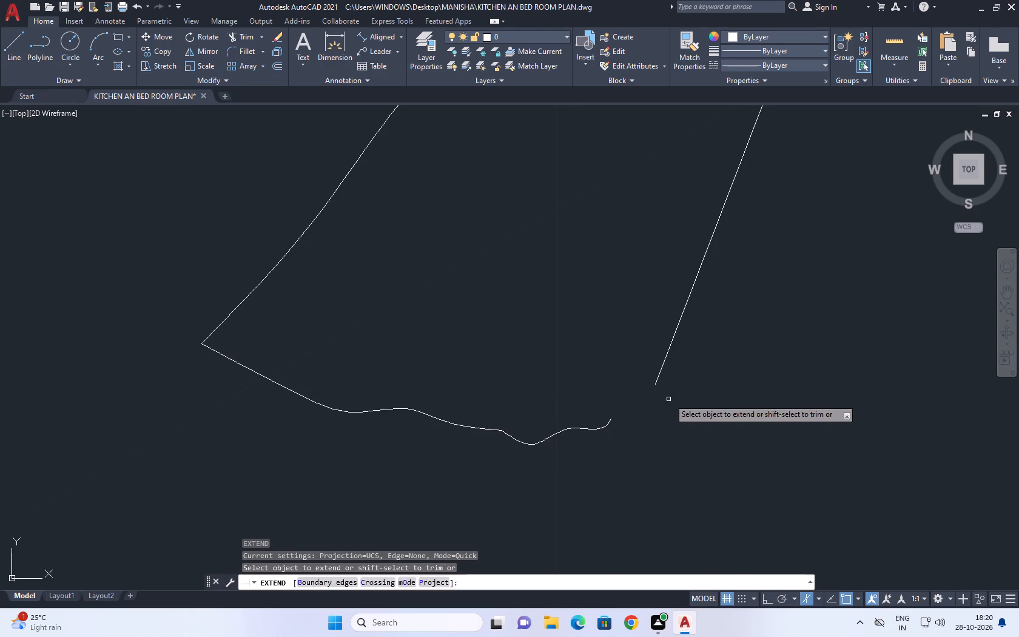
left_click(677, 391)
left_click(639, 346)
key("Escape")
Stretch the short spline's end point outward and slightly down, flattening its upturned tip towards the slanting side.
scroll(648, 376, "down", 3)
scroll(613, 386, "up", 3)
left_click(705, 403)
left_click(682, 382)
scroll(696, 390, "up", 2)
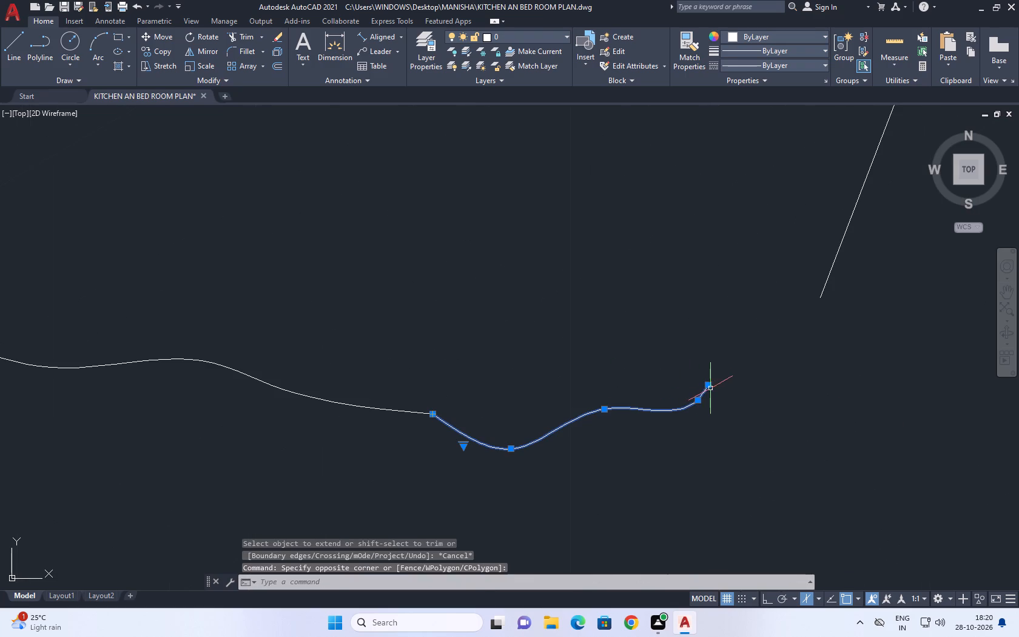
left_click(710, 385)
left_click_drag(768, 416, 774, 419)
key("Escape")
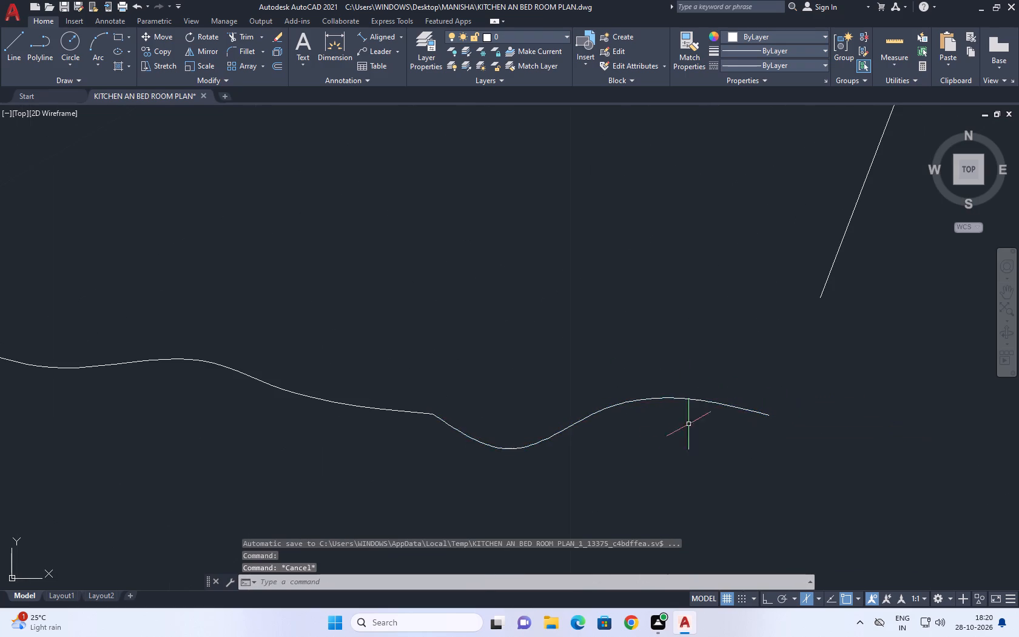
Extend the slanting side's lower end down past the wavy bottom edge.
scroll(664, 424, "down", 3)
middle_click_drag(685, 408, 692, 458)
type("EX")
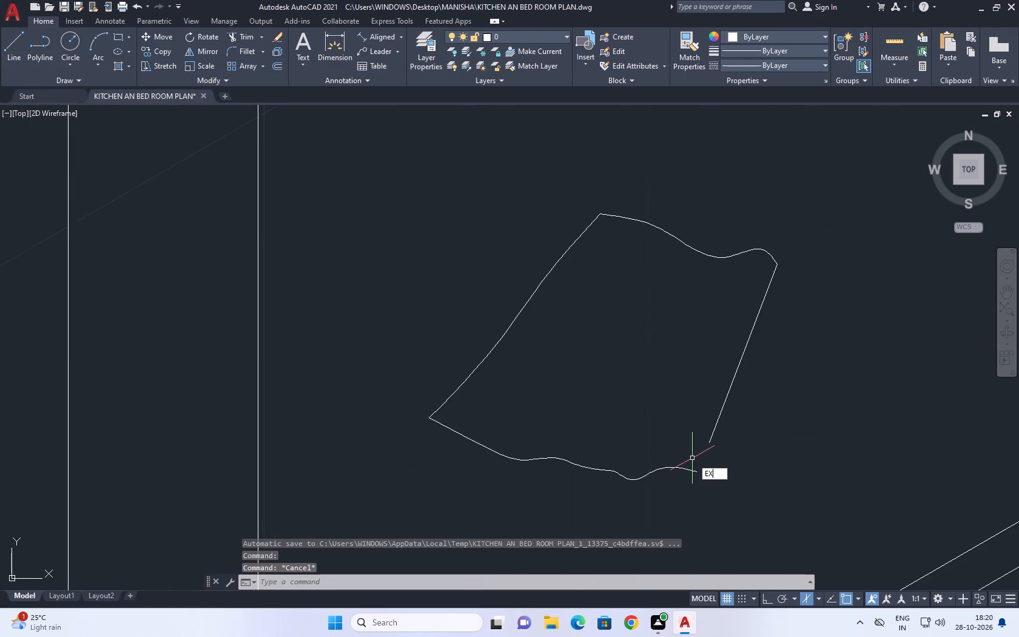
key("space")
left_click(716, 437)
left_click(704, 431)
key("Escape")
scroll(702, 430, "down", 1)
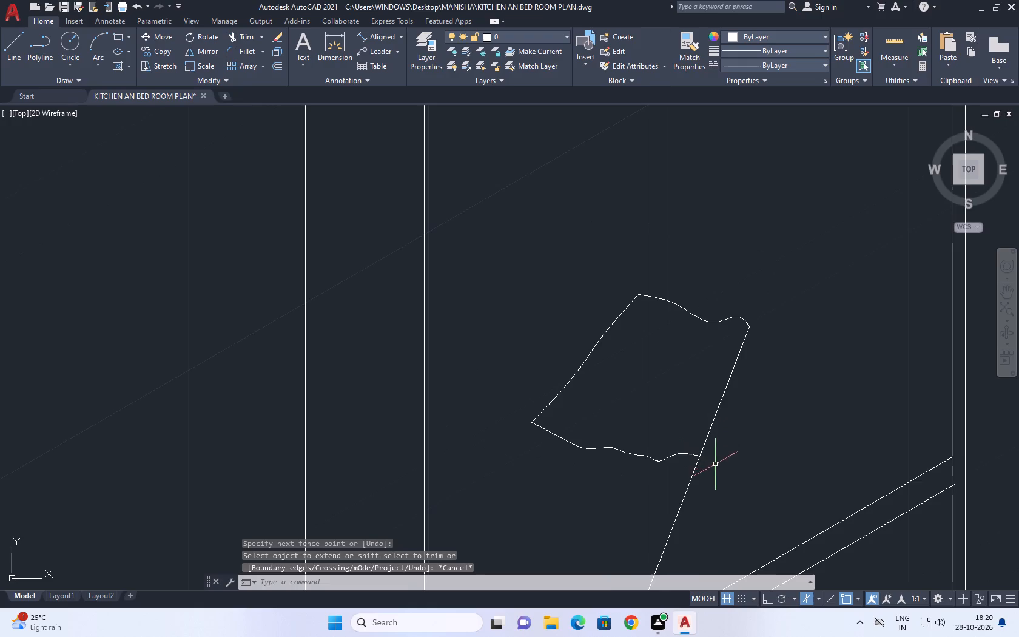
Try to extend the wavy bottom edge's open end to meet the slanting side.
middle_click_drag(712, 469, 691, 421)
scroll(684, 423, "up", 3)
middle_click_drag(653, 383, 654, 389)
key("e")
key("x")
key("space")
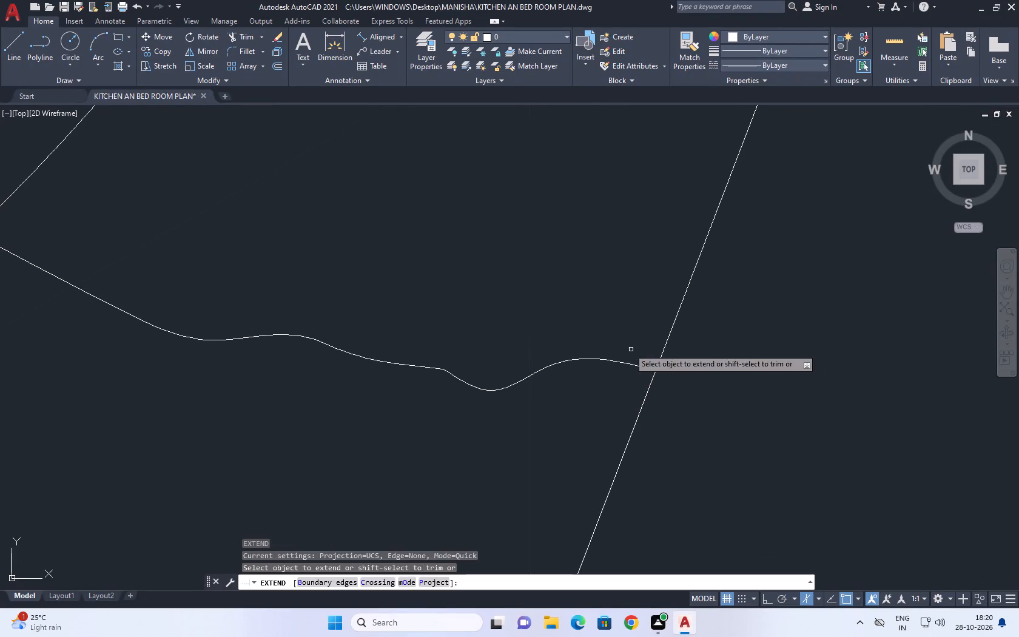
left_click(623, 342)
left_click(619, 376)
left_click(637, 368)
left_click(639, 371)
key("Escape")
Stretch the bottom edge's end point so that it crosses the slanting side.
scroll(642, 368, "up", 1)
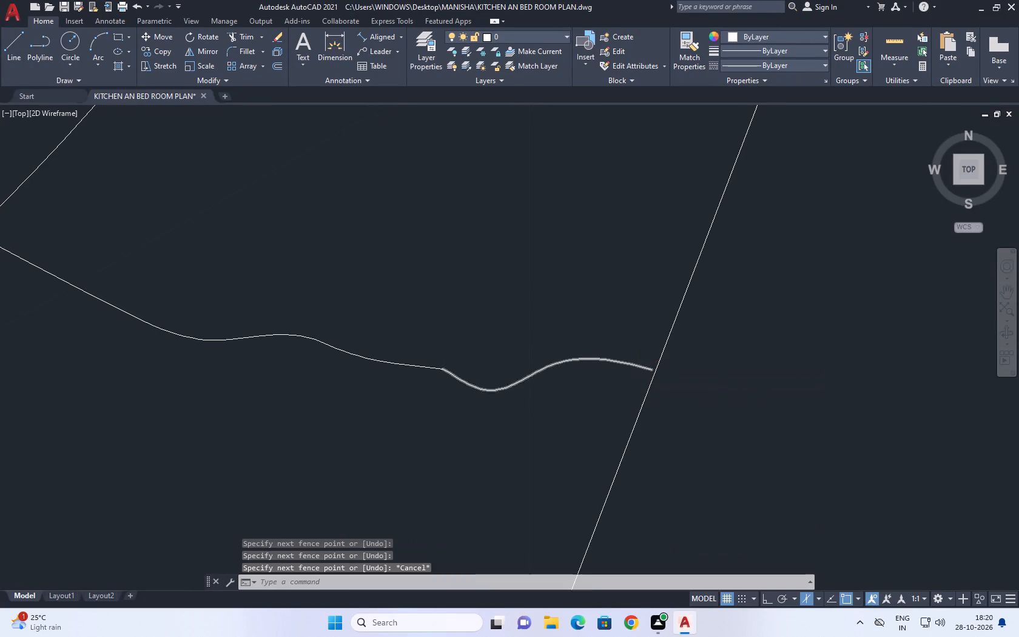
scroll(642, 368, "up", 1)
left_click(645, 366)
left_click(633, 384)
left_click(666, 372)
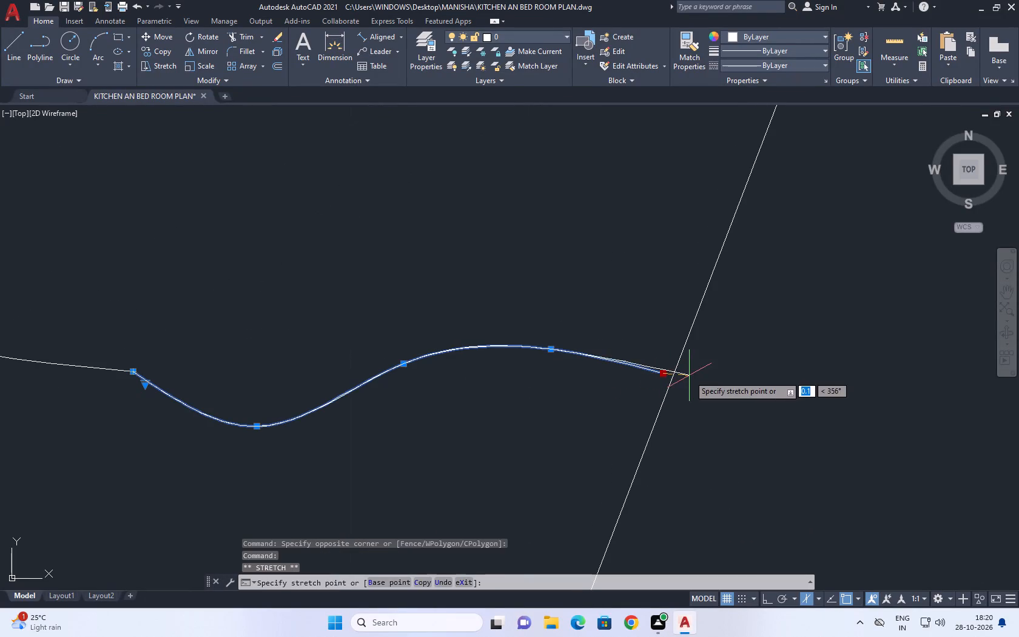
left_click(696, 379)
key("Escape")
Trim the bottom edge's overhang and the slanting side's excess below it to form a clean lower corner.
scroll(699, 382, "down", 5)
type("TR")
key("space")
scroll(698, 385, "up", 4)
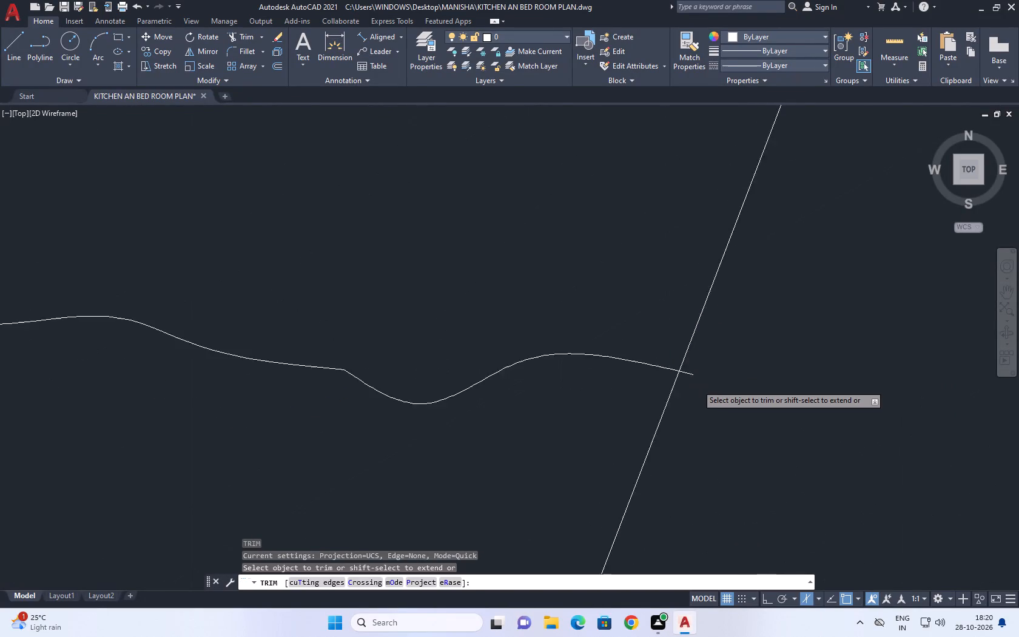
scroll(697, 385, "up", 1)
left_click(687, 360)
left_click(672, 382)
left_click(667, 425)
left_click(597, 424)
scroll(679, 419, "down", 8)
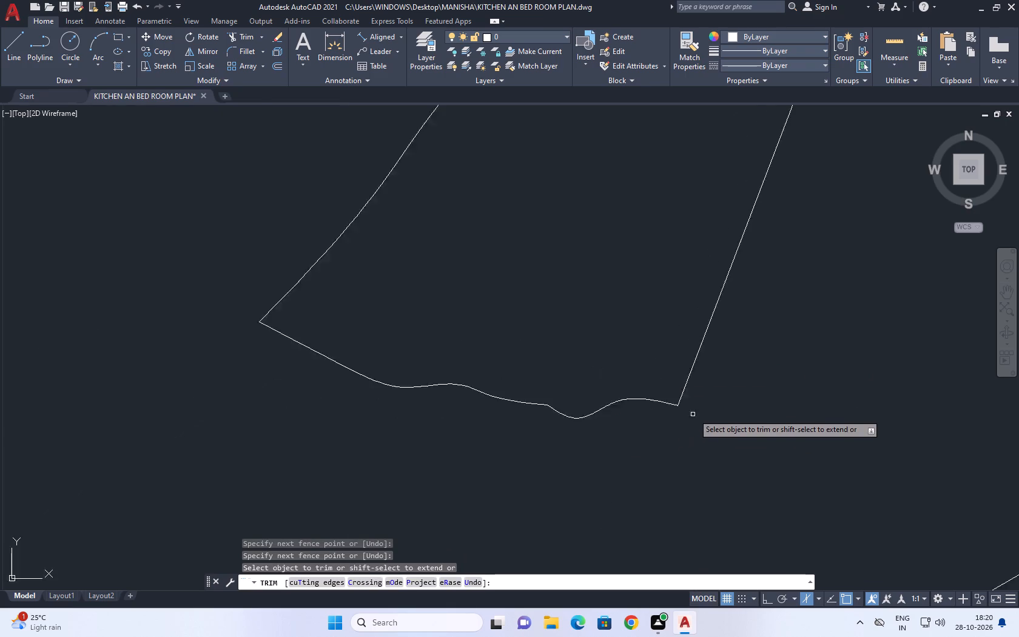
scroll(694, 412, "down", 6)
key("Escape")
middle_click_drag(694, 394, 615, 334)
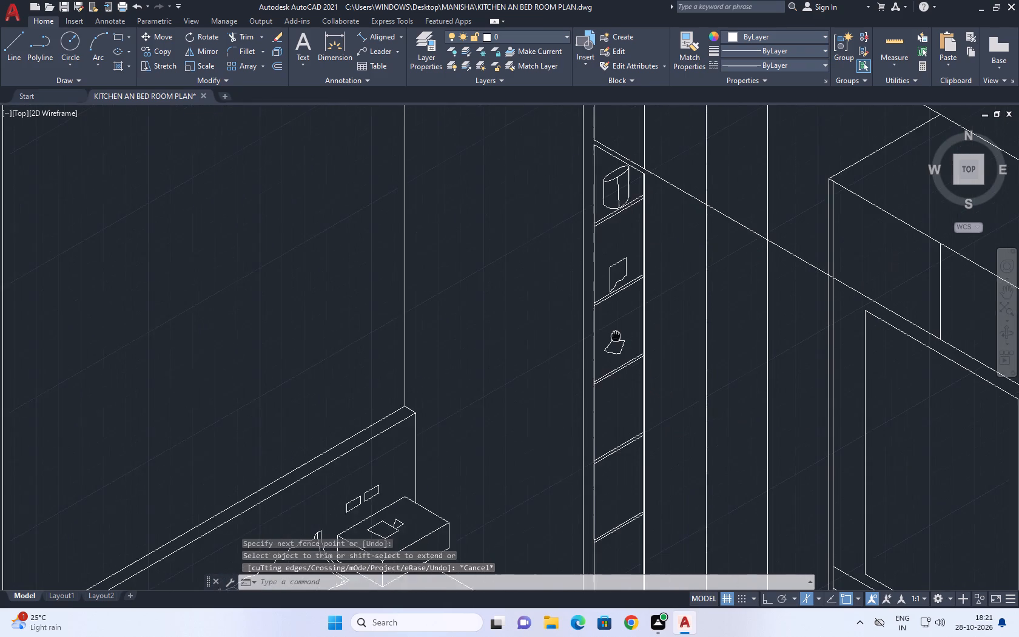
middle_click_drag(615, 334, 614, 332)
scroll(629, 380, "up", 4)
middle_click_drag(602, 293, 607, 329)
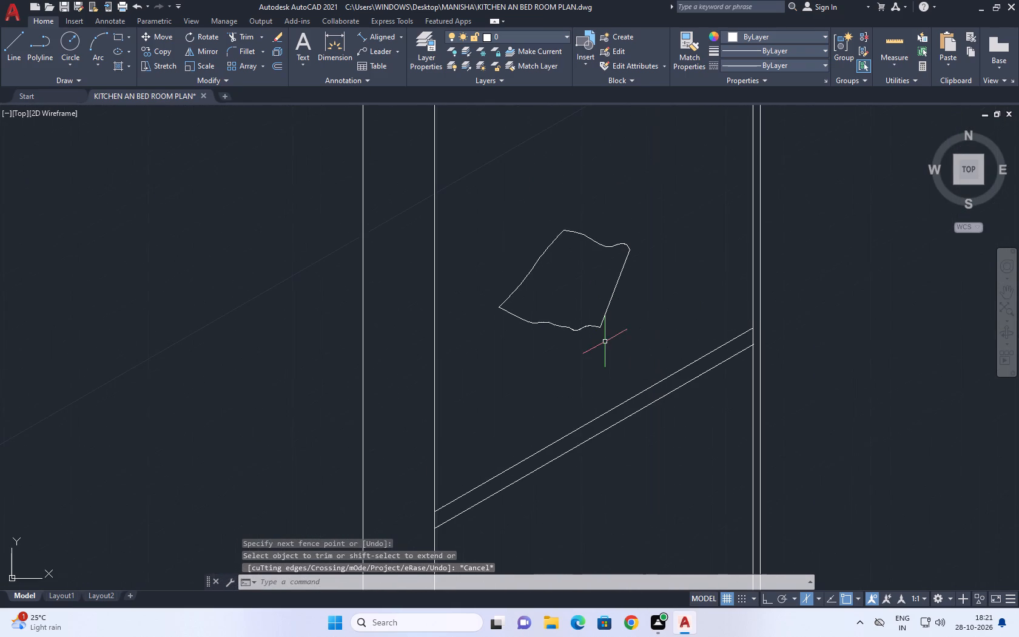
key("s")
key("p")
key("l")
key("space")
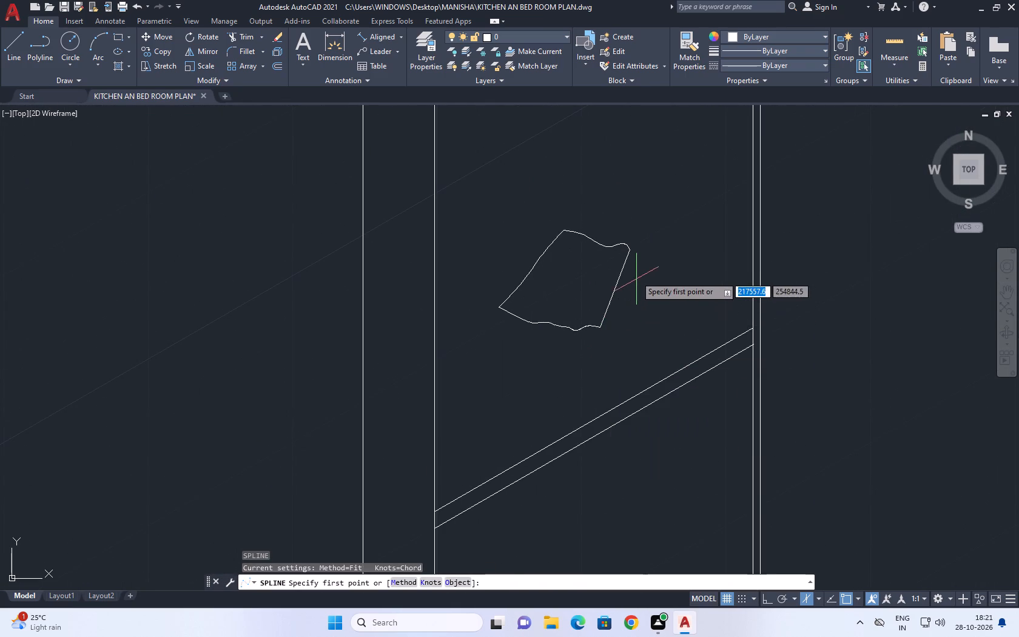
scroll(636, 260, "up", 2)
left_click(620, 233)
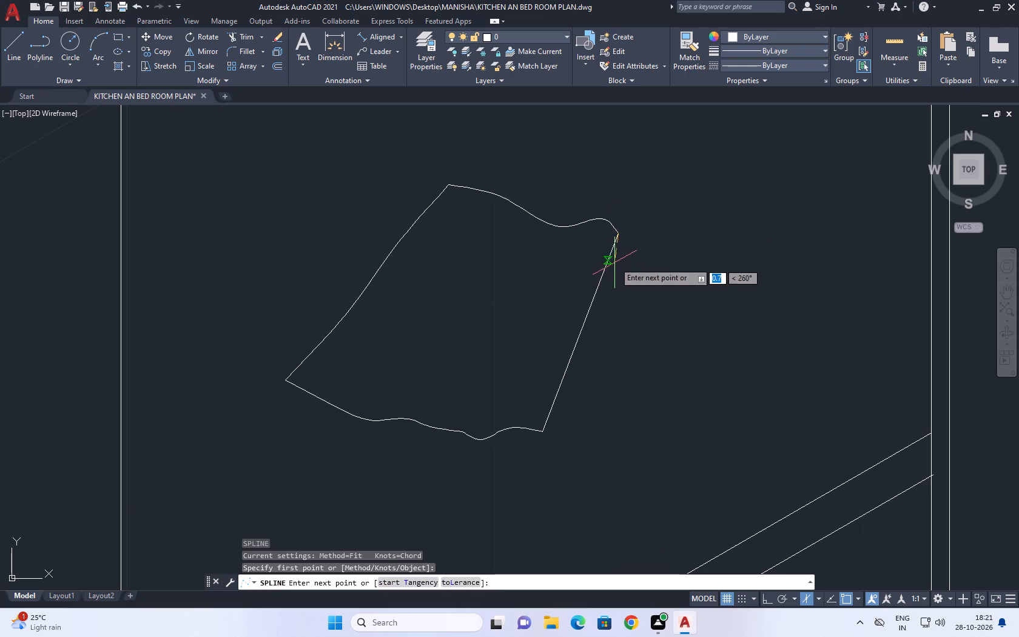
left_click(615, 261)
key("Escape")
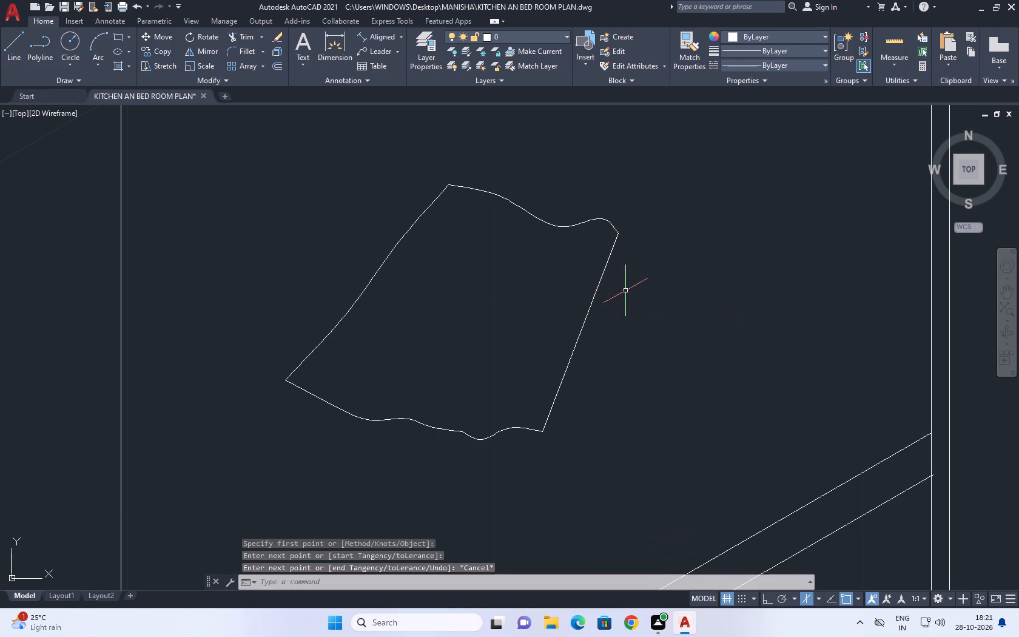
Draw a curved spline from the slanting side's upper corner, running down outside it to about mid-height.
key("space")
left_click(619, 229)
left_click(624, 284)
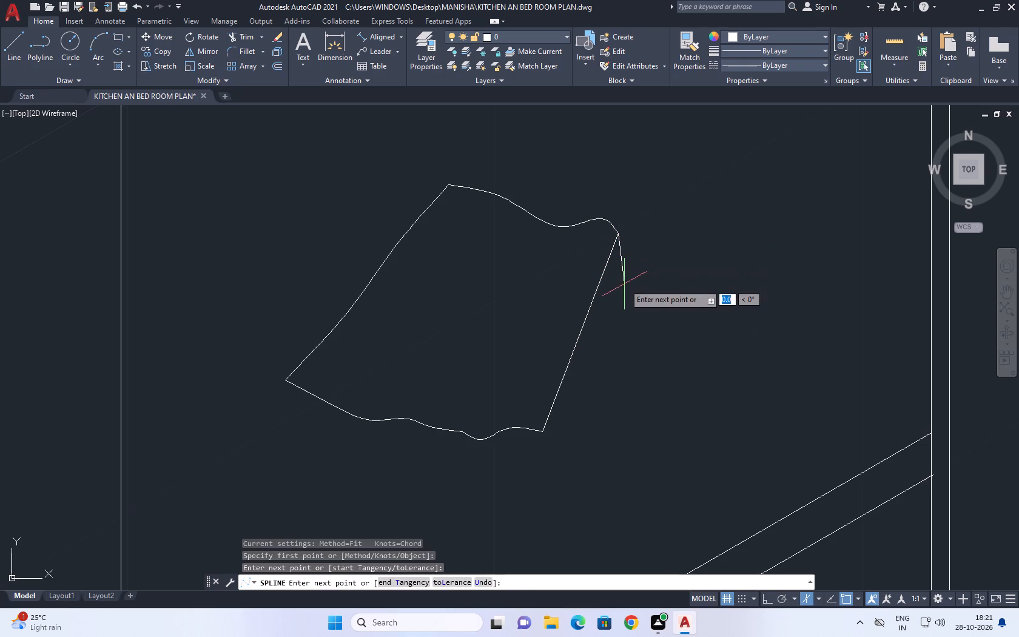
left_click(620, 303)
left_click(619, 323)
key("space")
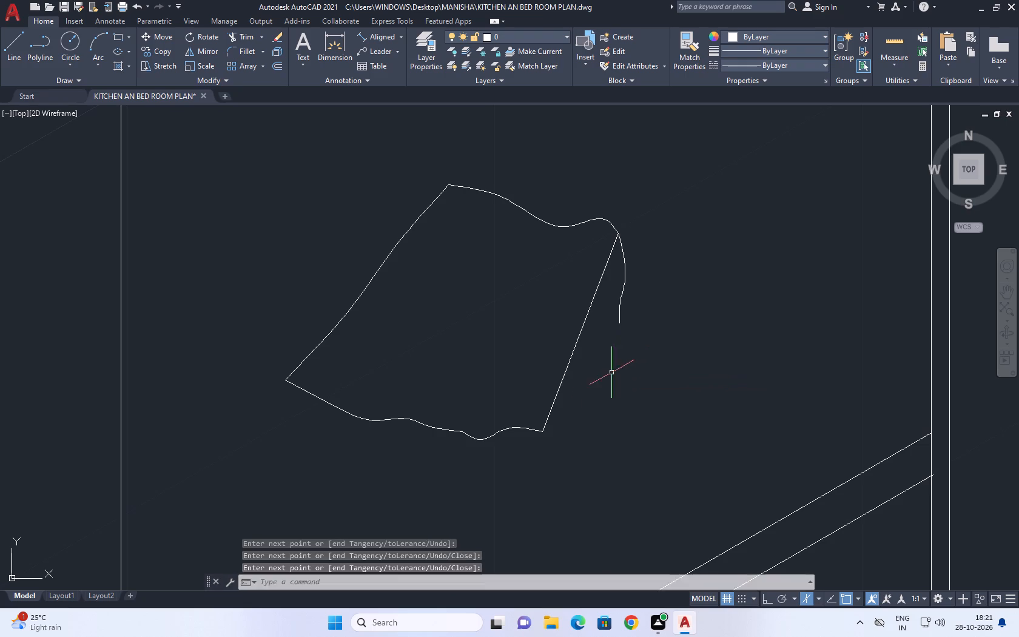
Draw a wavy spline from the lower corner up to the curved spline's free end, closing the object's outer edge.
key("space")
left_click(543, 434)
left_click(595, 378)
left_click(592, 367)
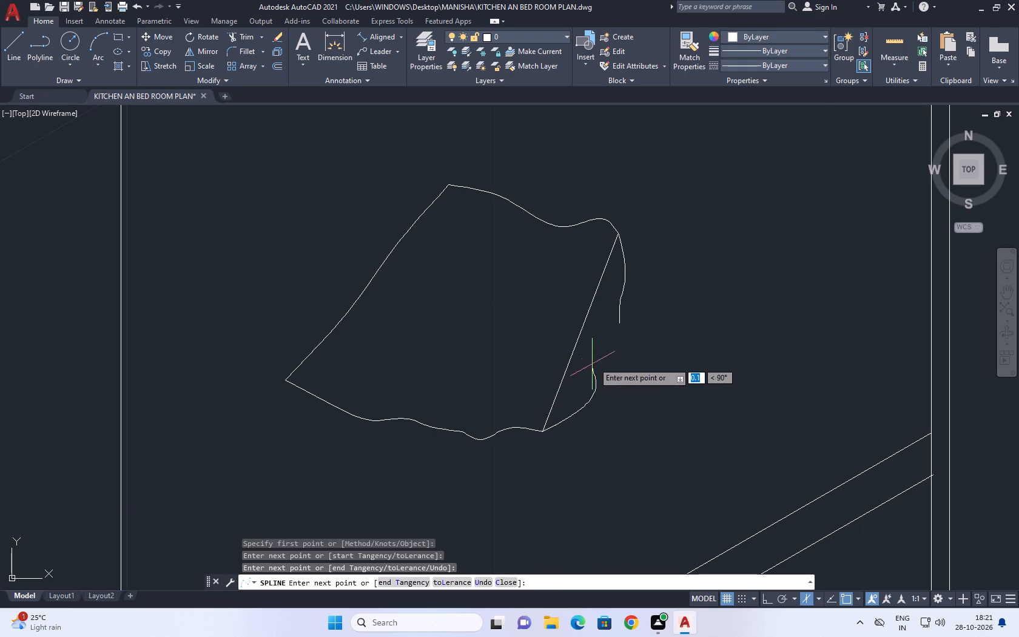
left_click(597, 349)
left_click(619, 321)
key("space")
Draw a vase-profile spline in the empty compartment below the wavy object, from a narrow neck through a rounded belly to near the shelf.
scroll(614, 352, "down", 3)
middle_click_drag(639, 428, 630, 412)
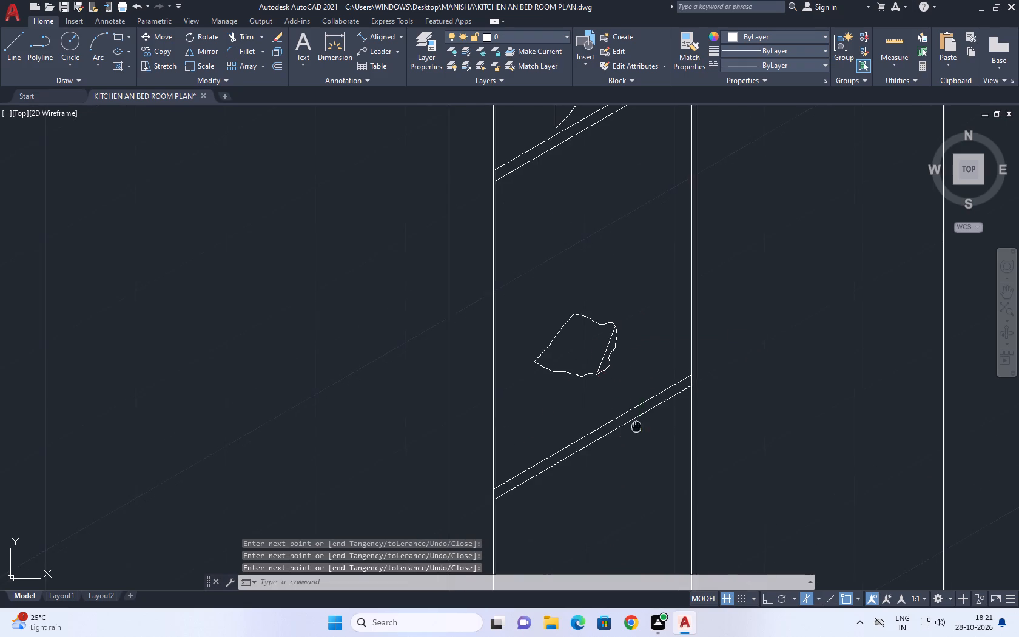
middle_click_drag(630, 412, 614, 331)
middle_click_drag(594, 489, 584, 405)
middle_click(584, 389)
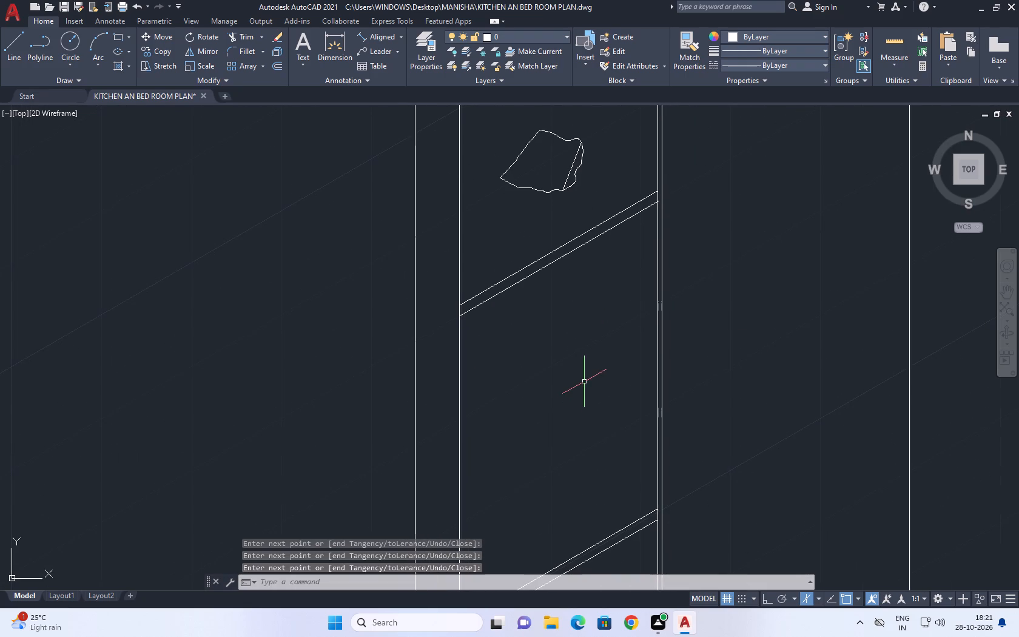
scroll(555, 375, "down", 3)
middle_click_drag(541, 377, 514, 385)
key("l")
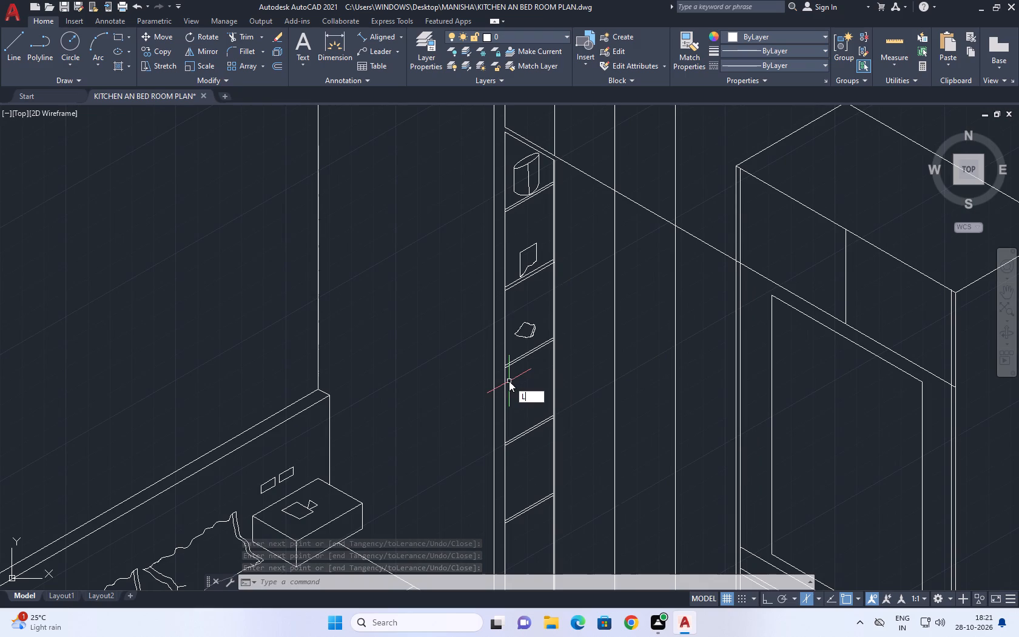
key("Escape")
key("space")
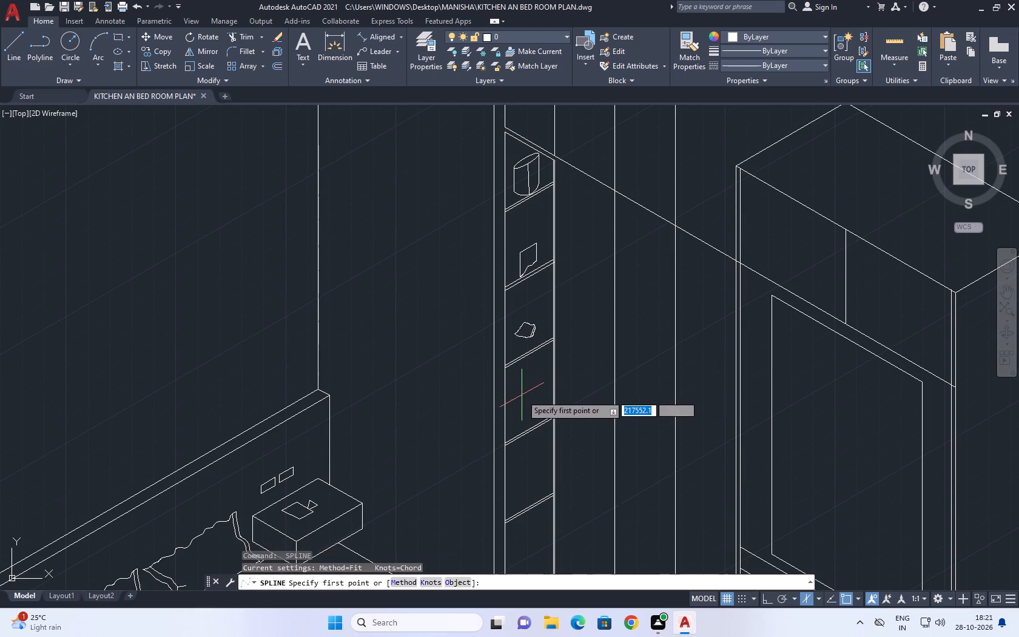
scroll(522, 395, "up", 5)
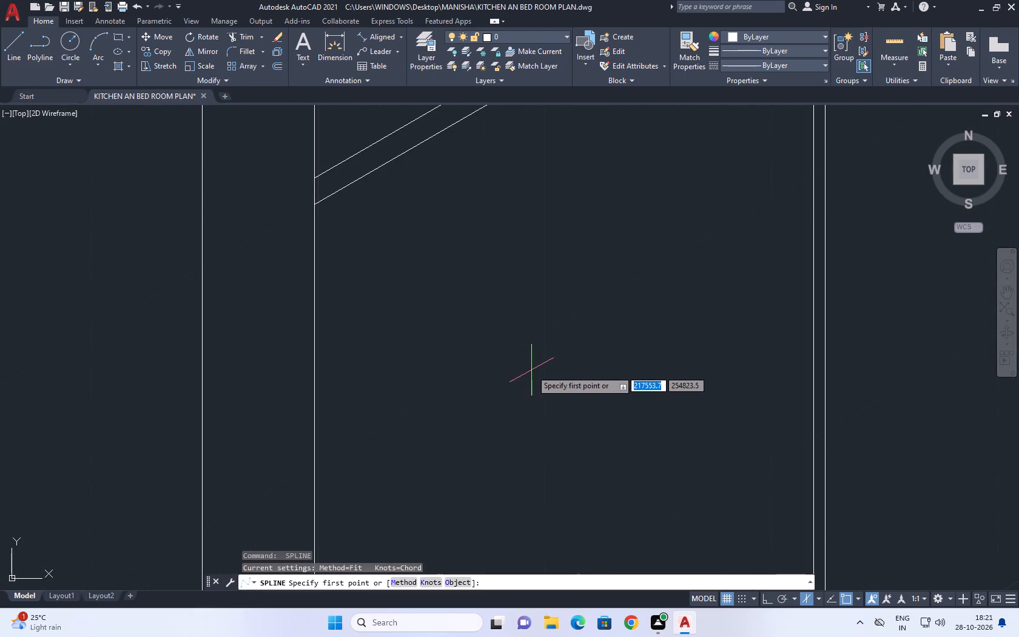
left_click(590, 322)
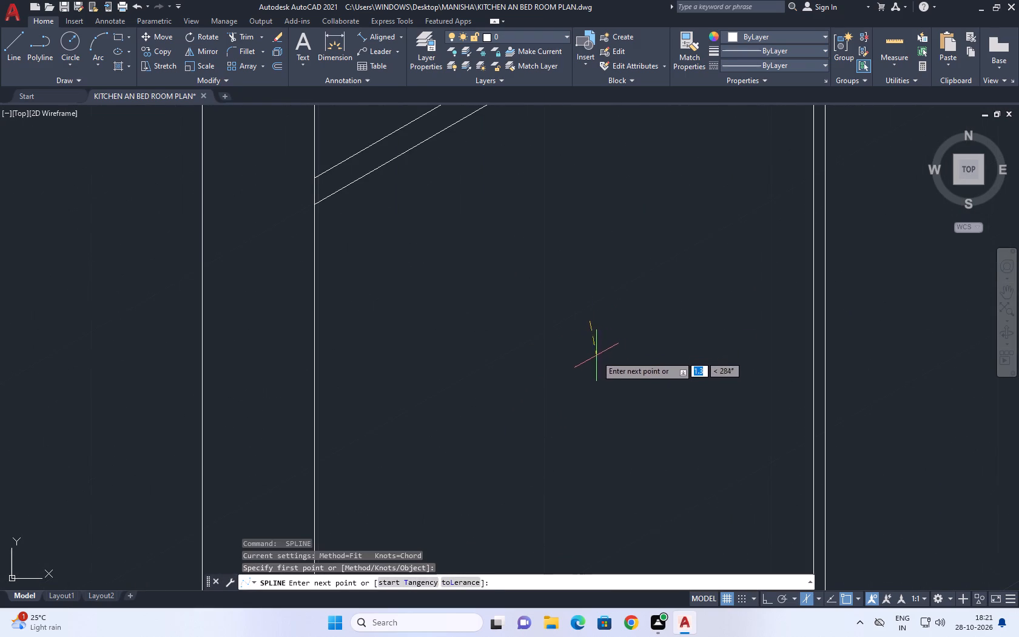
left_click(595, 365)
left_click(630, 397)
middle_click_drag(653, 456, 641, 369)
scroll(643, 355, "down", 2)
left_click(663, 362)
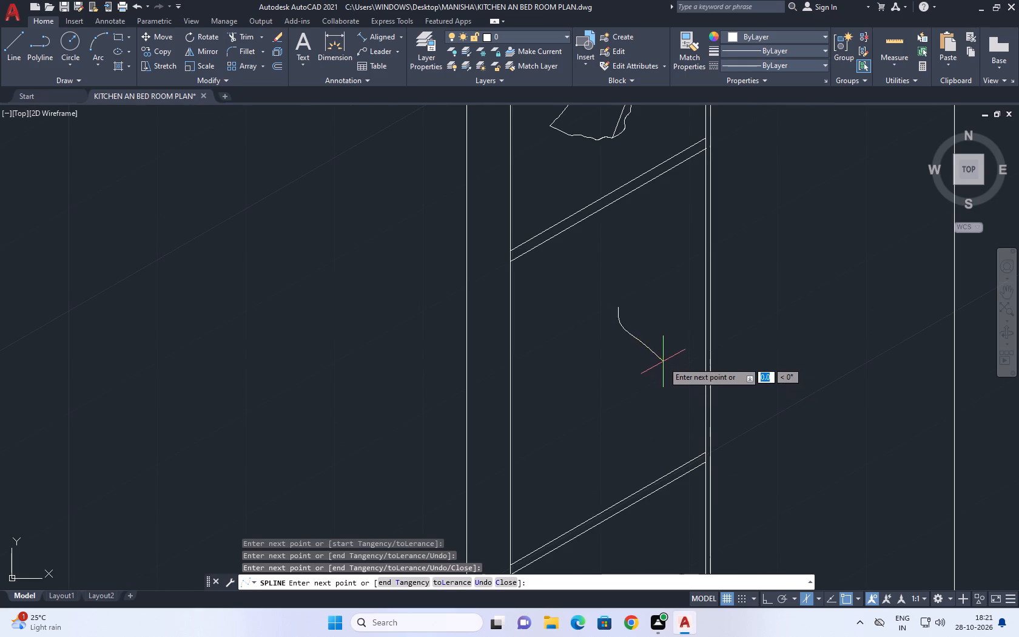
left_click(667, 431)
left_click(646, 463)
key("space")
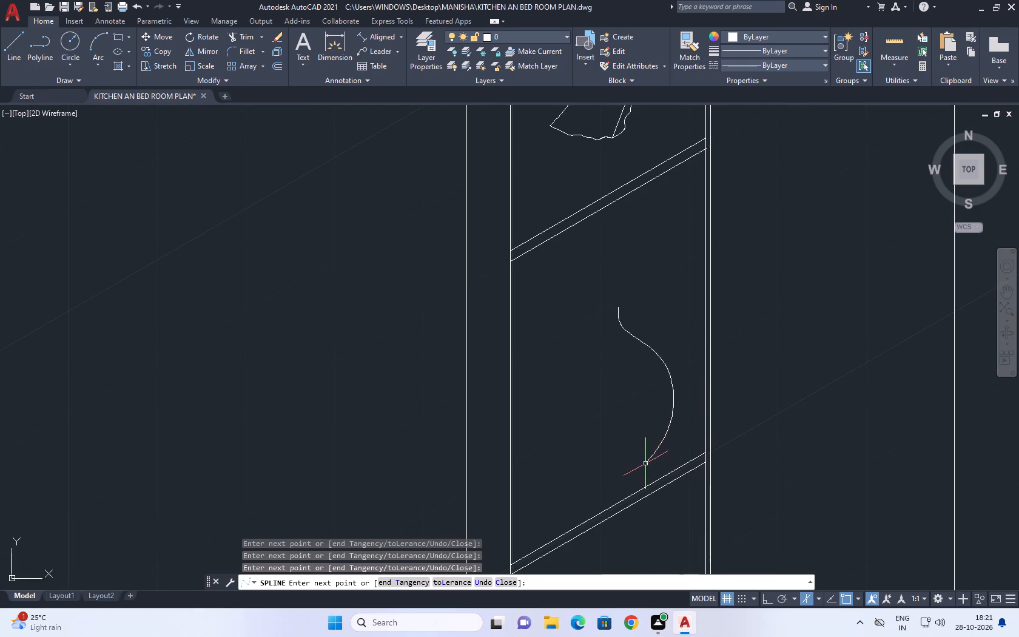
Draw the vase's opposite profile as a spline, curving from the neck through a rounded belly to near the first profile's lower end.
key("space")
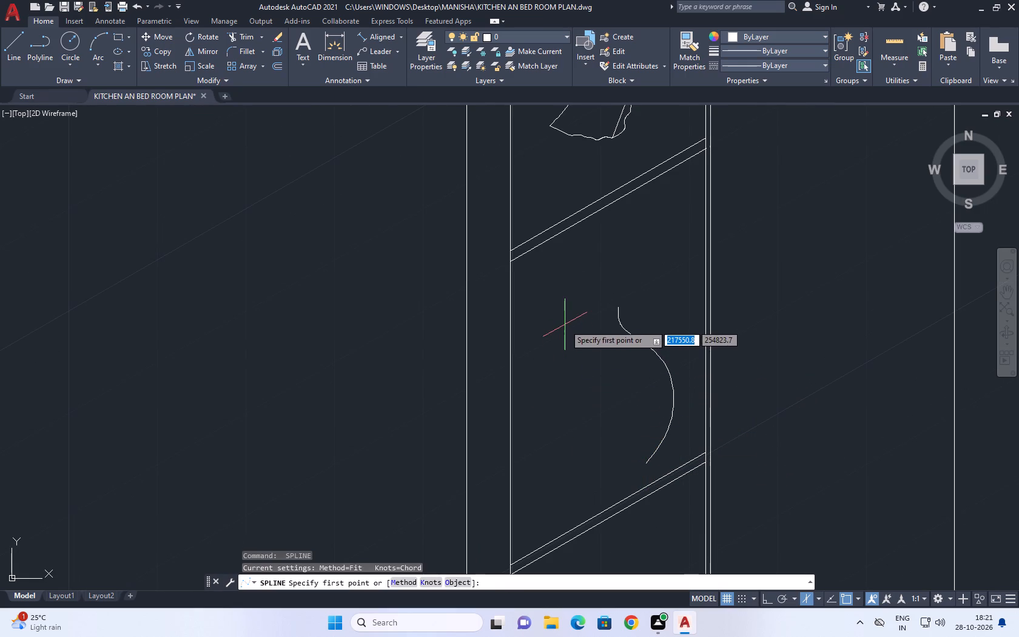
left_click(565, 325)
left_click_drag(577, 340, 576, 332)
left_click(580, 363)
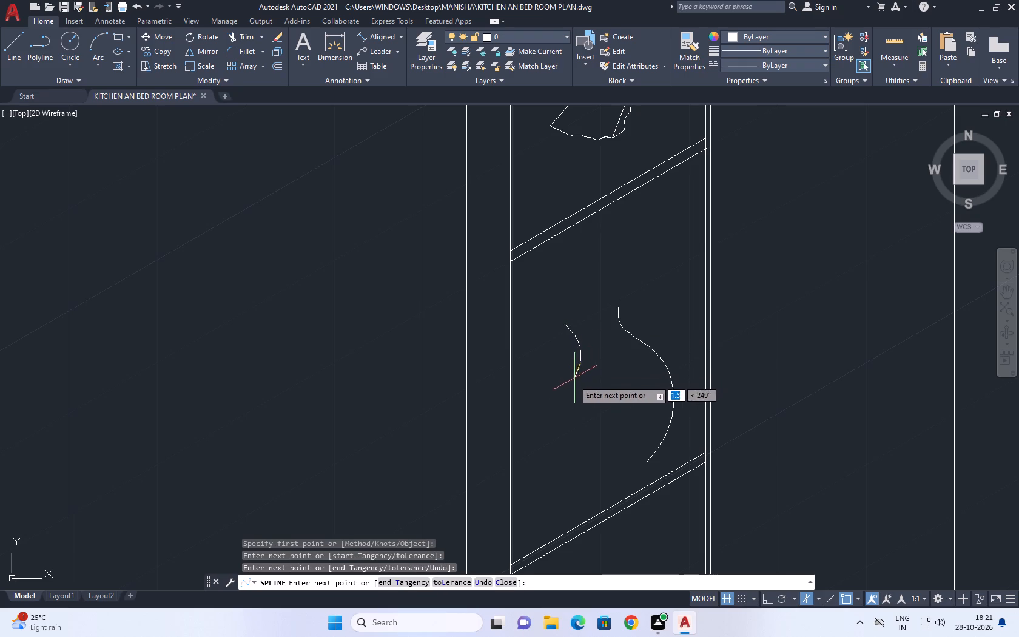
left_click(571, 381)
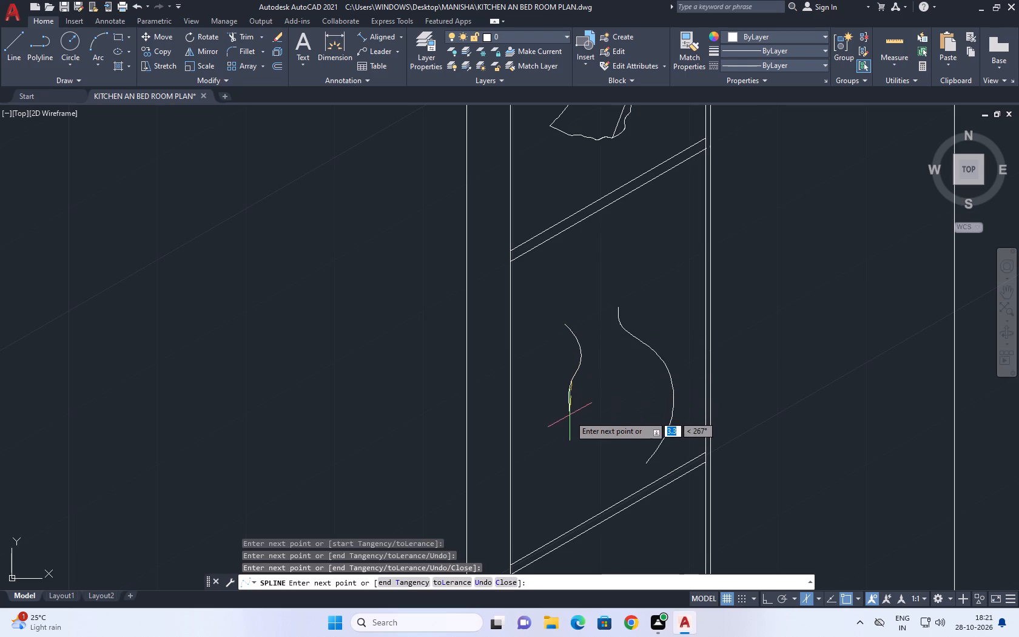
left_click(570, 425)
left_click(605, 459)
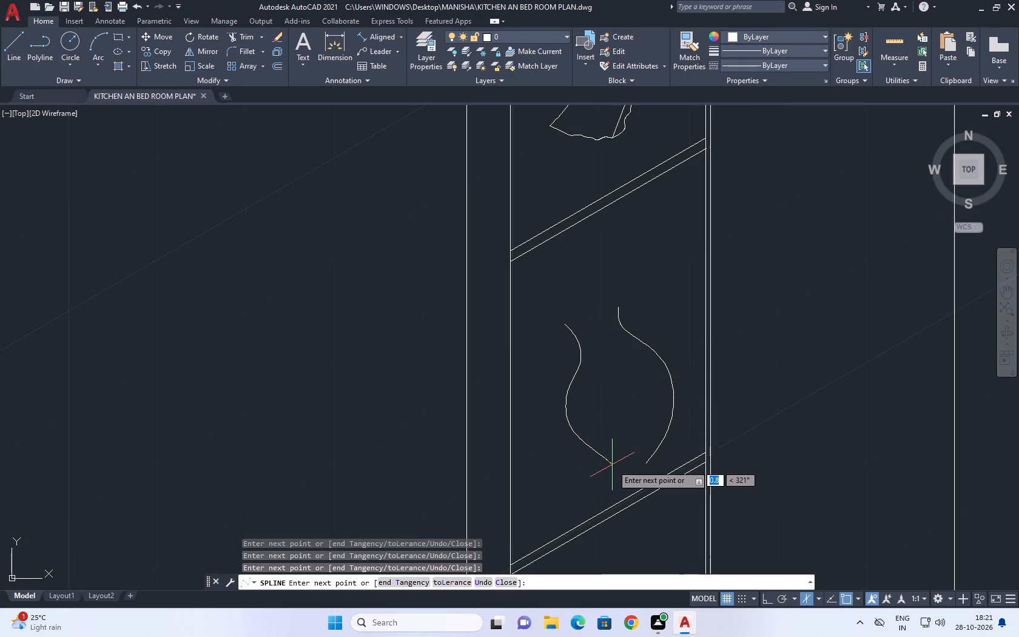
left_click(624, 467)
key("space")
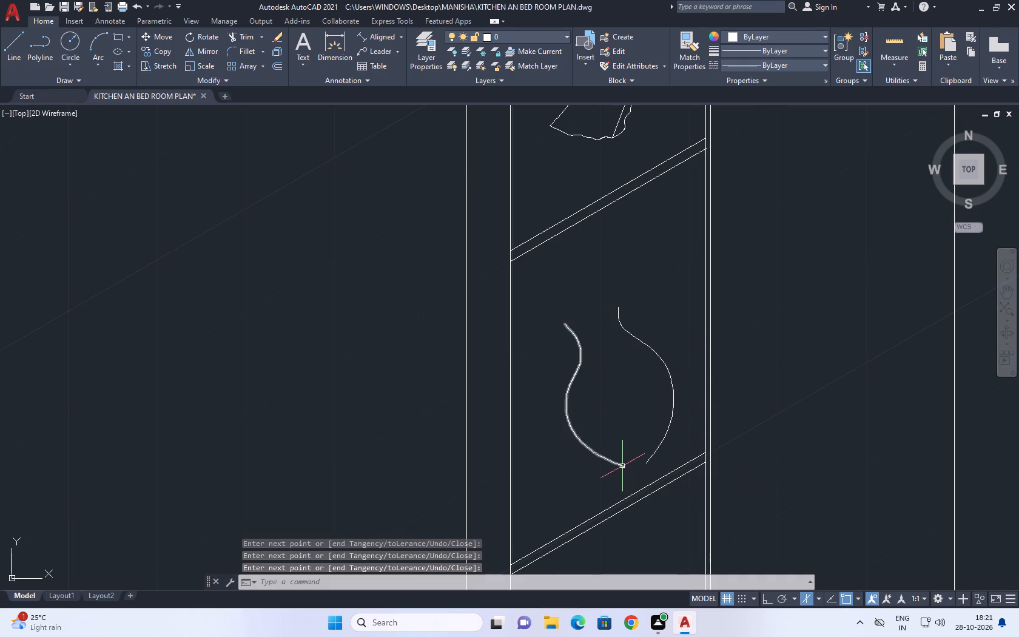
Draw a short line joining the lower ends of the two profile splines to form the vase's base.
type("L")
key("space")
left_click(624, 465)
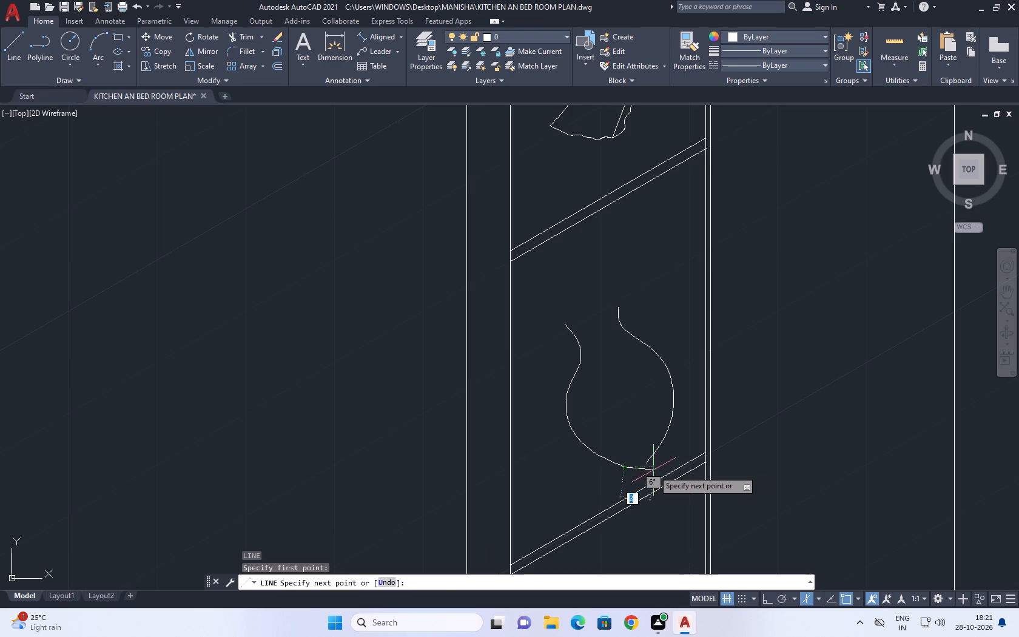
left_click(648, 467)
key("space")
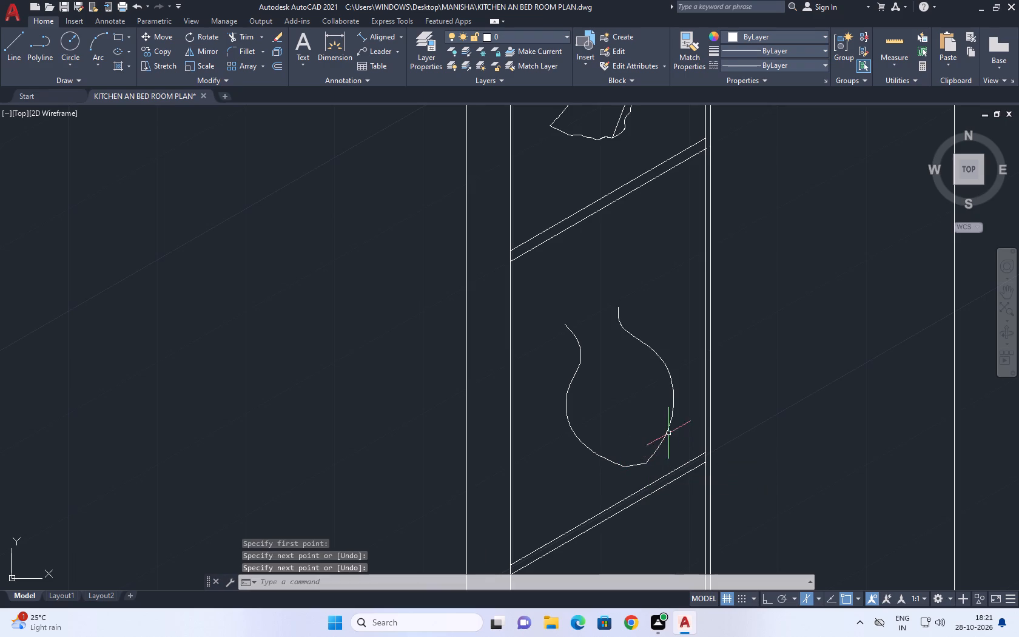
Stretch the neck fit point of the vase's right-hand spline slightly down and outward to soften its bend.
scroll(650, 323, "up", 1)
left_click_drag(650, 325, 648, 333)
scroll(650, 326, "up", 1)
left_click_drag(636, 354, 631, 359)
left_click(628, 352)
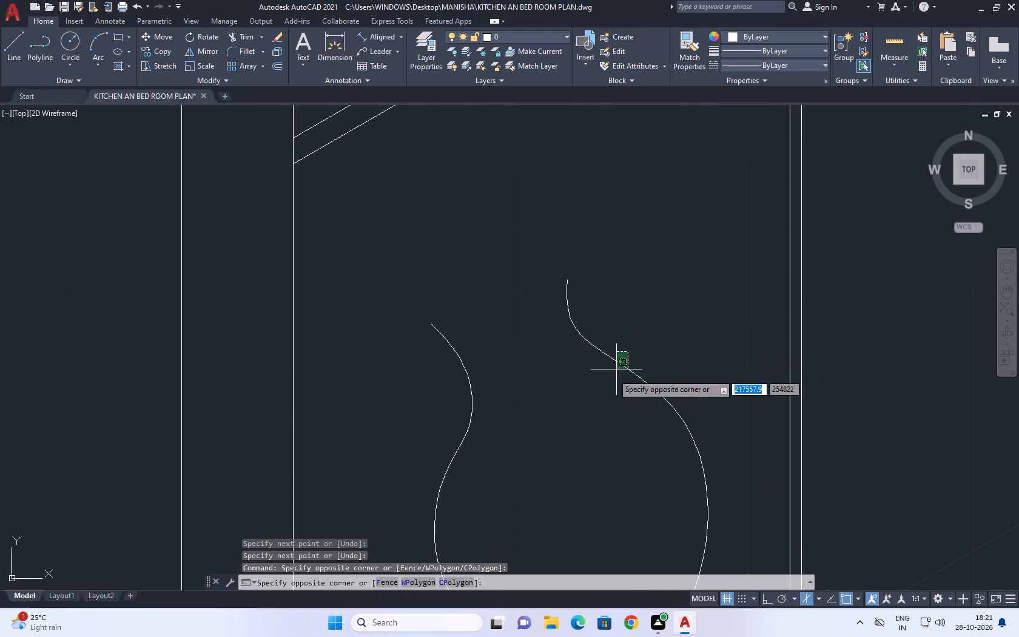
left_click(591, 390)
left_click(570, 325)
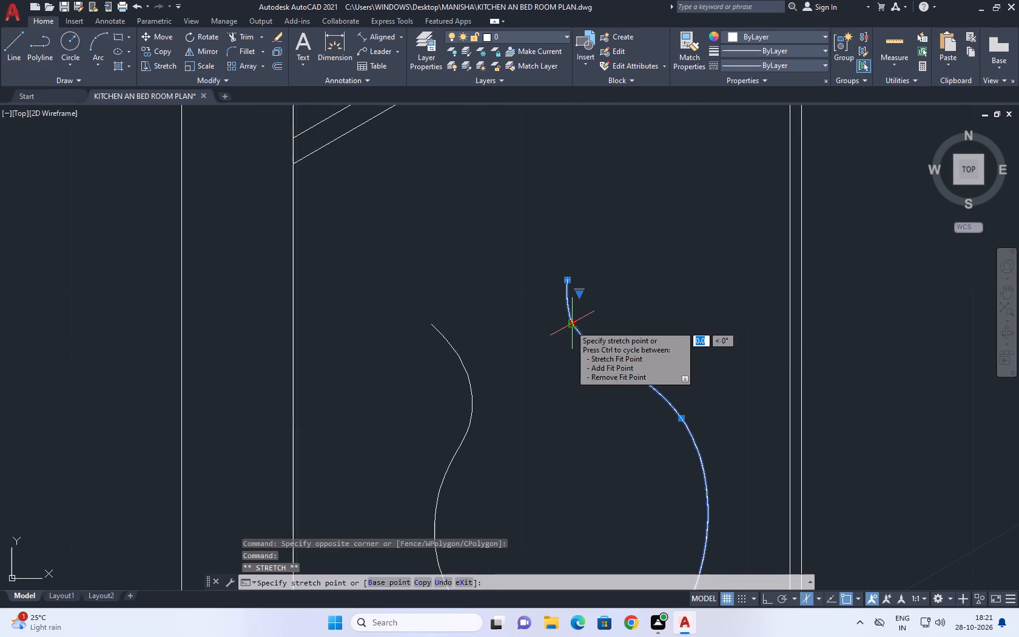
left_click(576, 342)
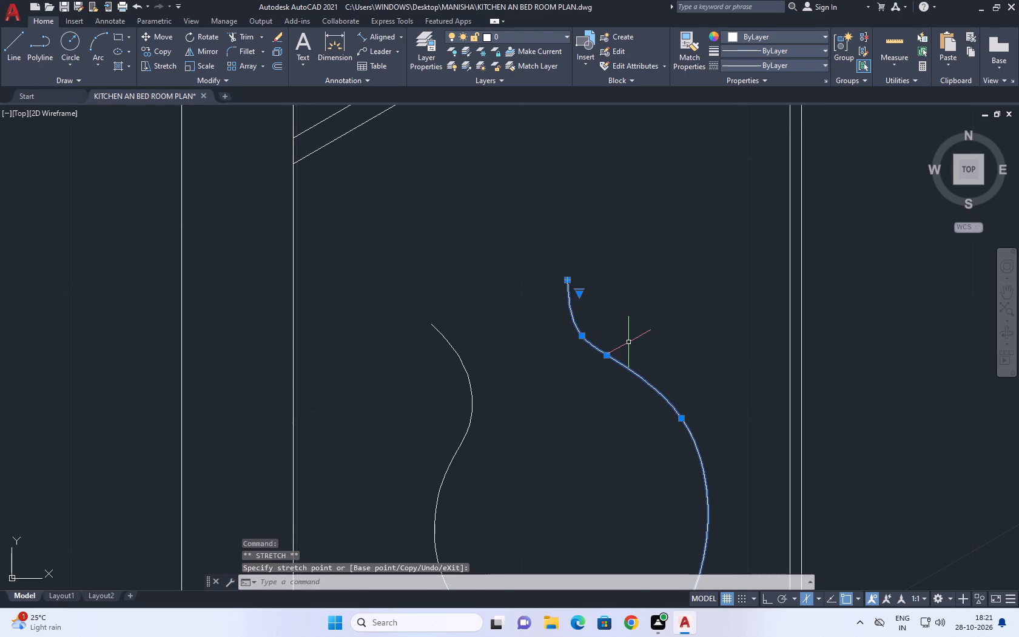
scroll(628, 342, "down", 2)
middle_click_drag(641, 326, 627, 341)
right_click(745, 310)
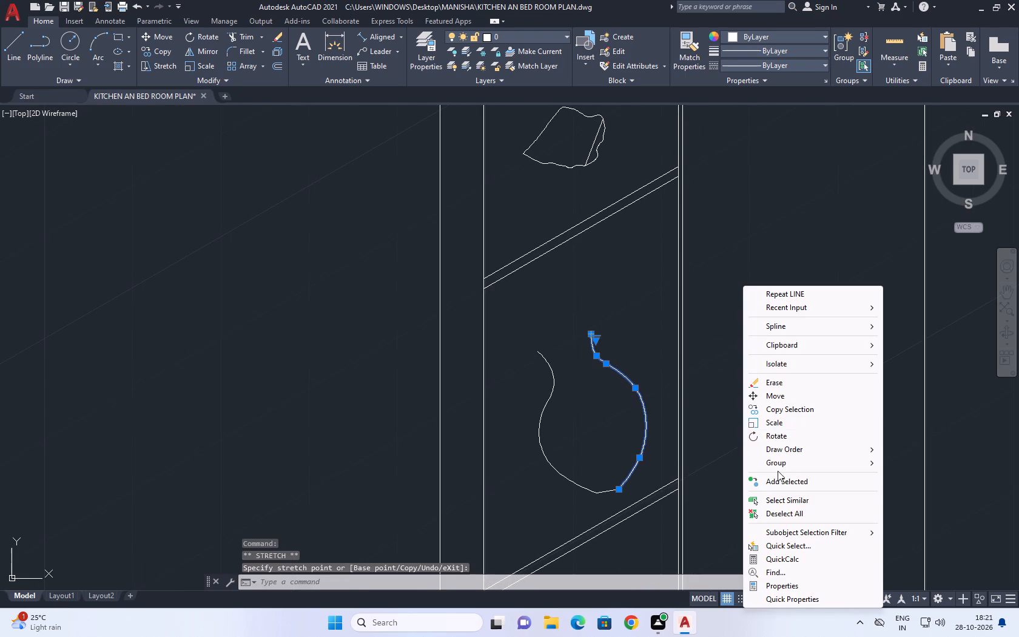
left_click(772, 514)
Stretch the corner shared by the base line and the right-hand spline slightly up and outward.
scroll(599, 490, "up", 2)
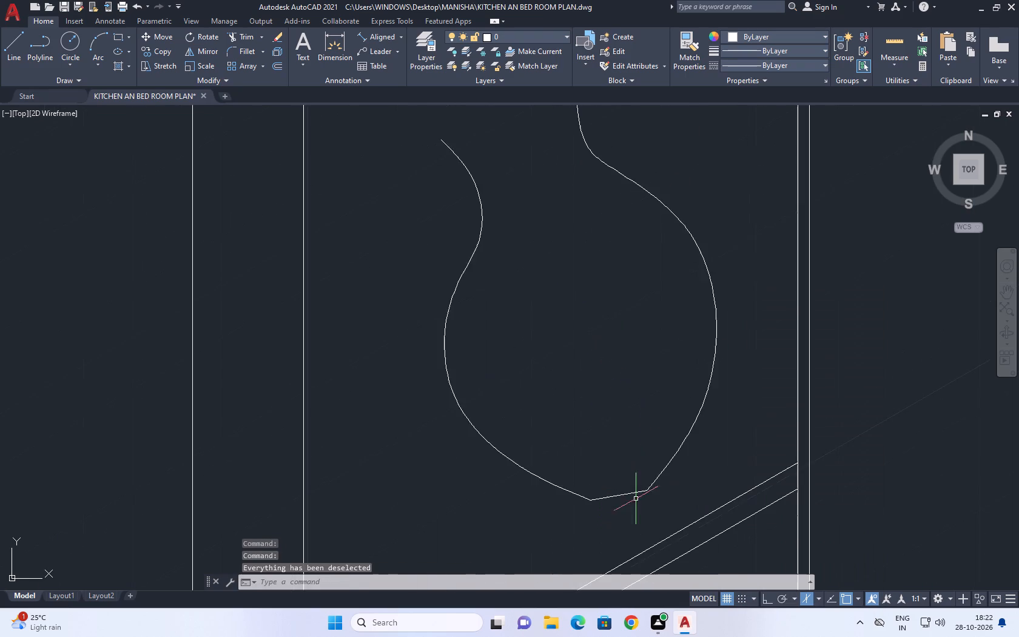
scroll(646, 505, "up", 1)
left_click_drag(686, 500, 684, 490)
left_click(635, 419)
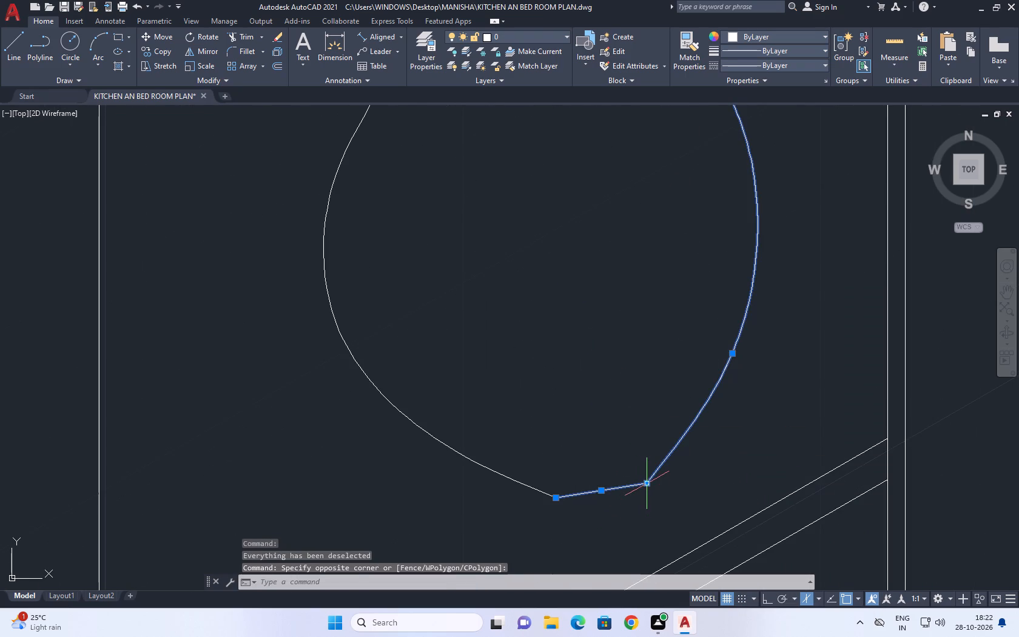
left_click(648, 485)
left_click(665, 462)
scroll(670, 402, "down", 2)
middle_click_drag(662, 388, 664, 440)
middle_click_drag(677, 423, 558, 405)
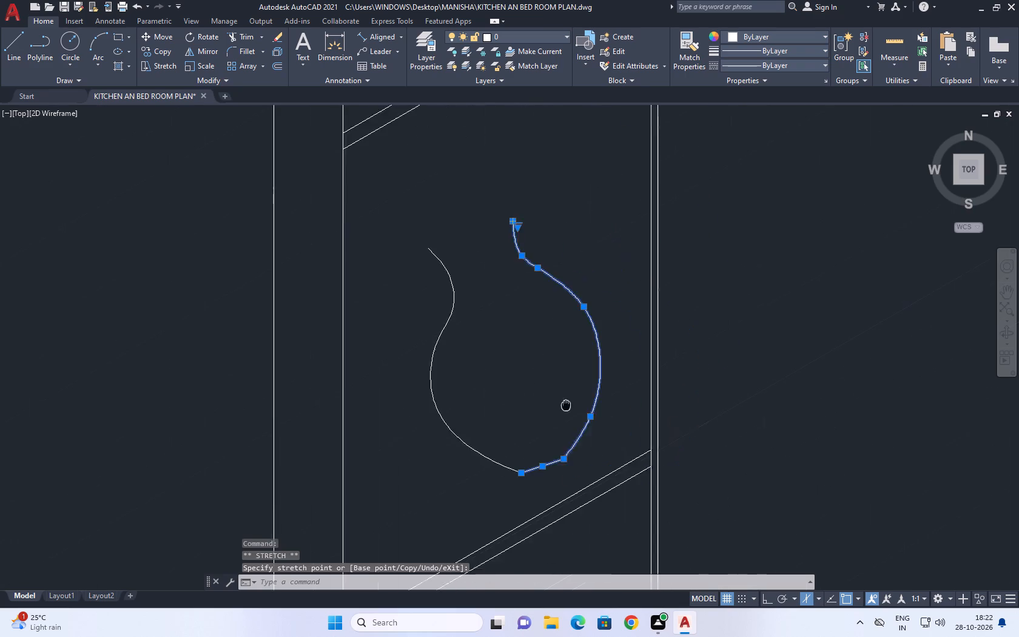
middle_click_drag(558, 405, 542, 402)
middle_click_drag(567, 411, 516, 377)
right_click_drag(625, 277, 618, 268)
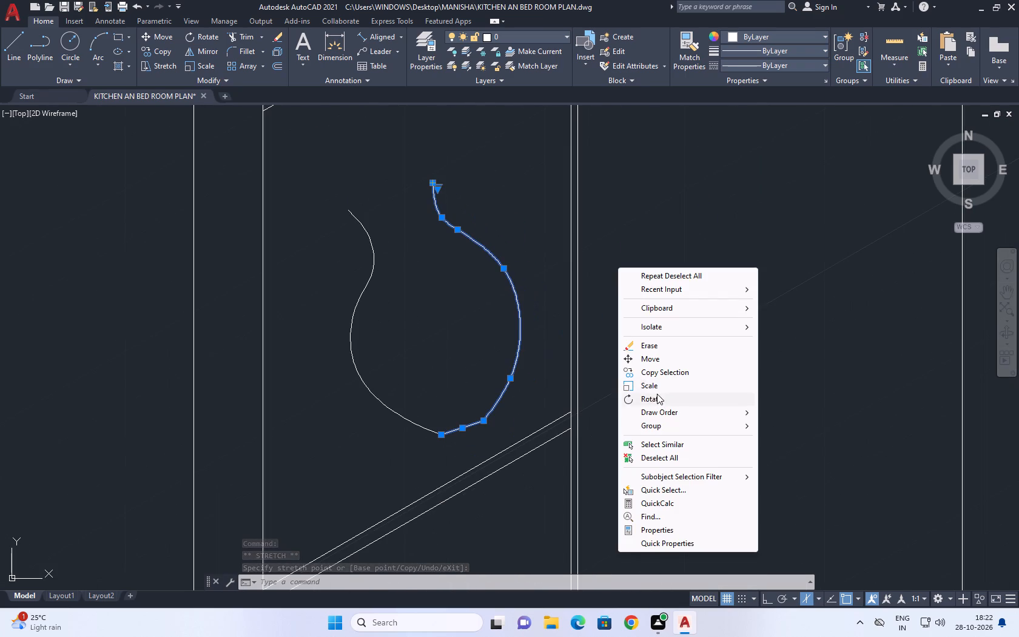
left_click(664, 458)
Reshape the right-hand spline's shoulder by stretching its neck fit point outward and the adjacent one down and inward.
middle_click_drag(474, 360, 531, 398)
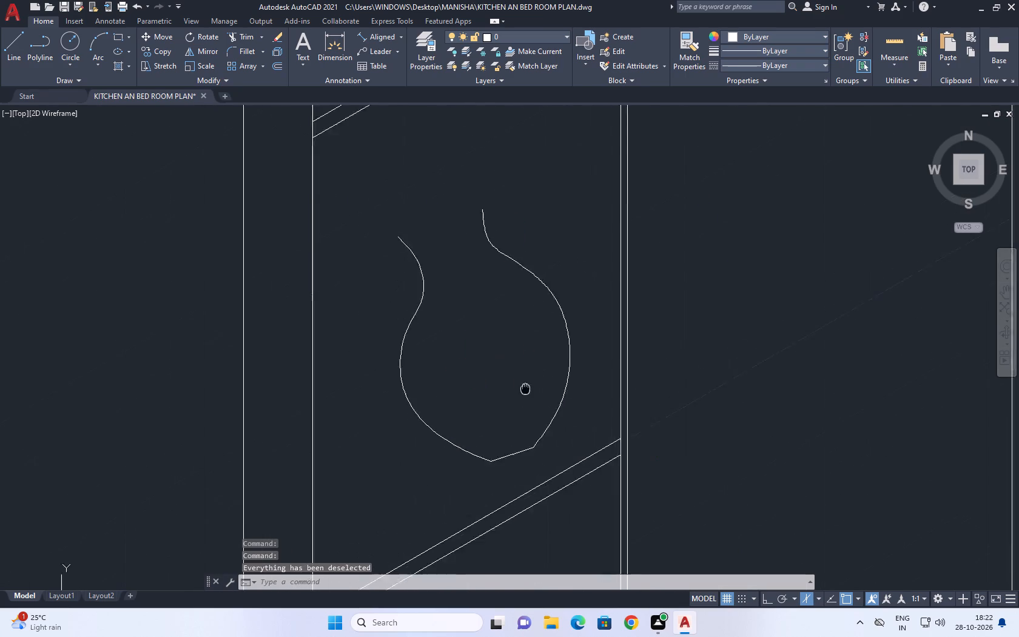
middle_click_drag(531, 398, 553, 436)
left_click(632, 379)
left_click_drag(575, 356, 572, 349)
scroll(521, 288, "up", 2)
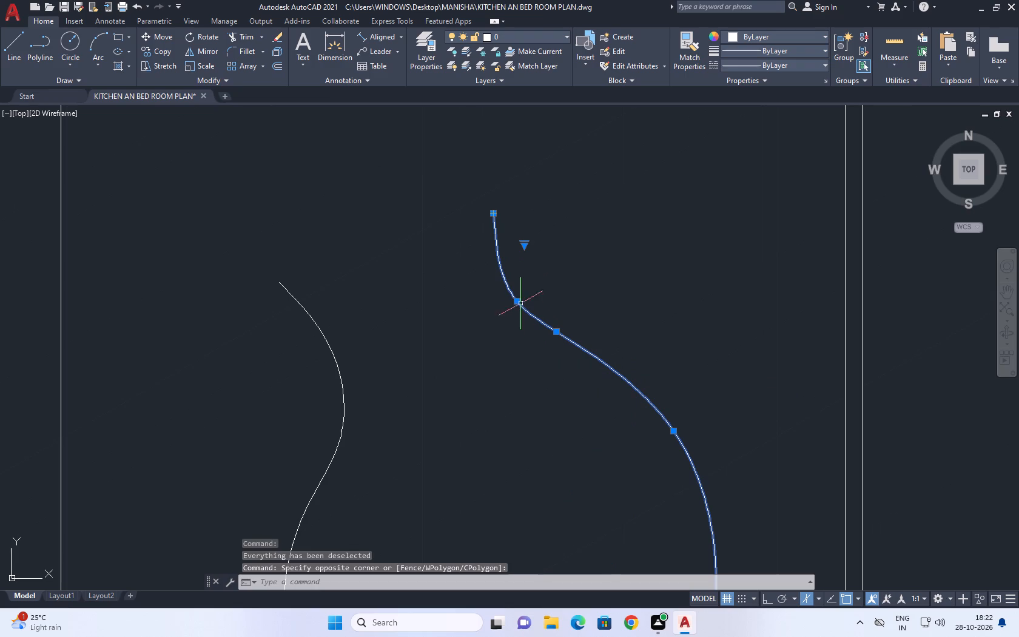
left_click(516, 303)
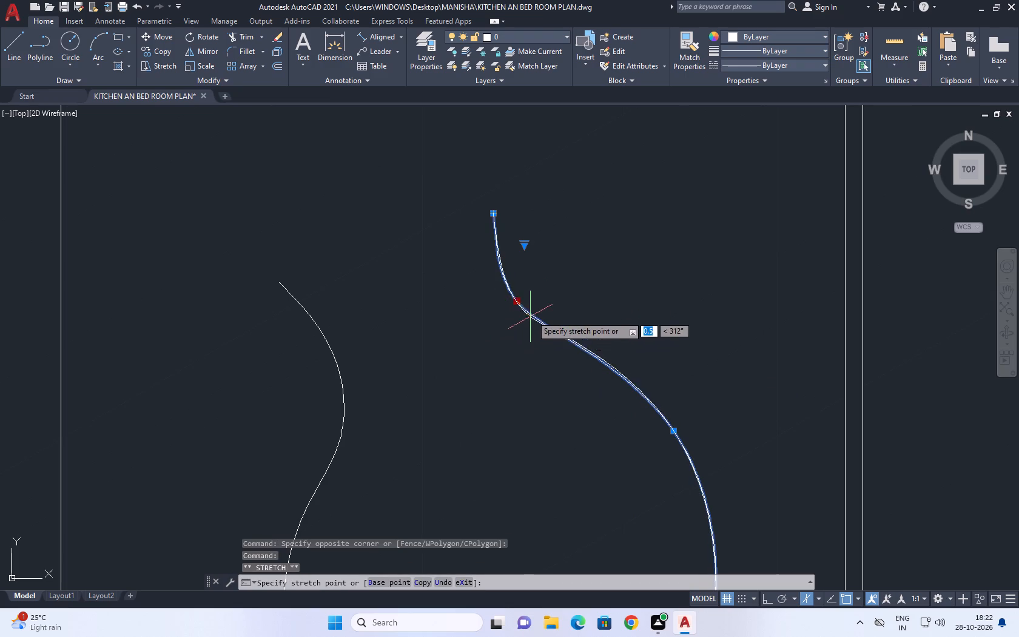
left_click(527, 310)
left_click(556, 331)
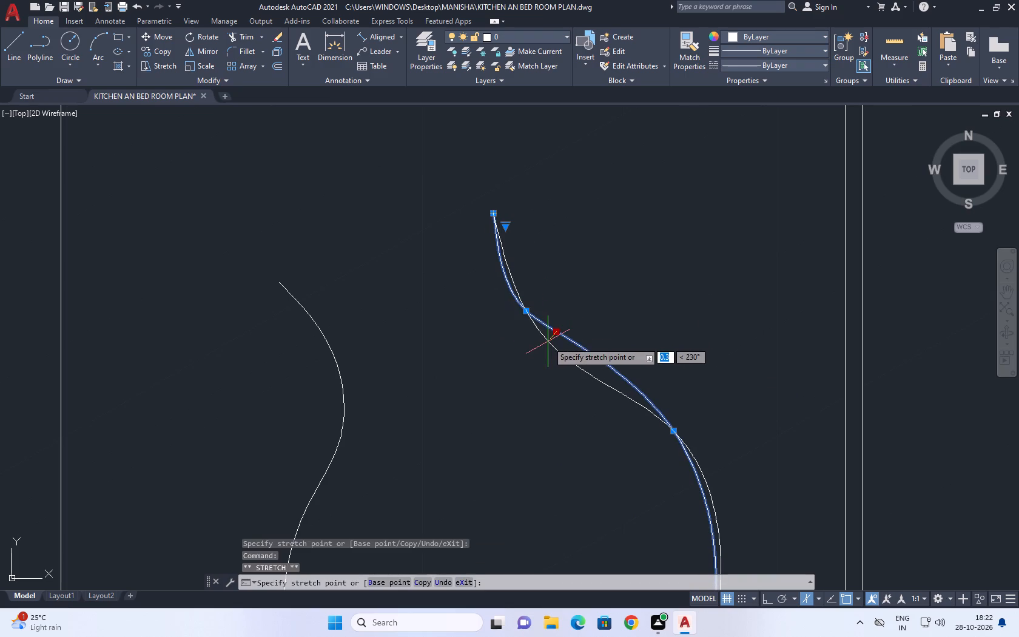
left_click(548, 342)
right_click(611, 280)
left_click(654, 500)
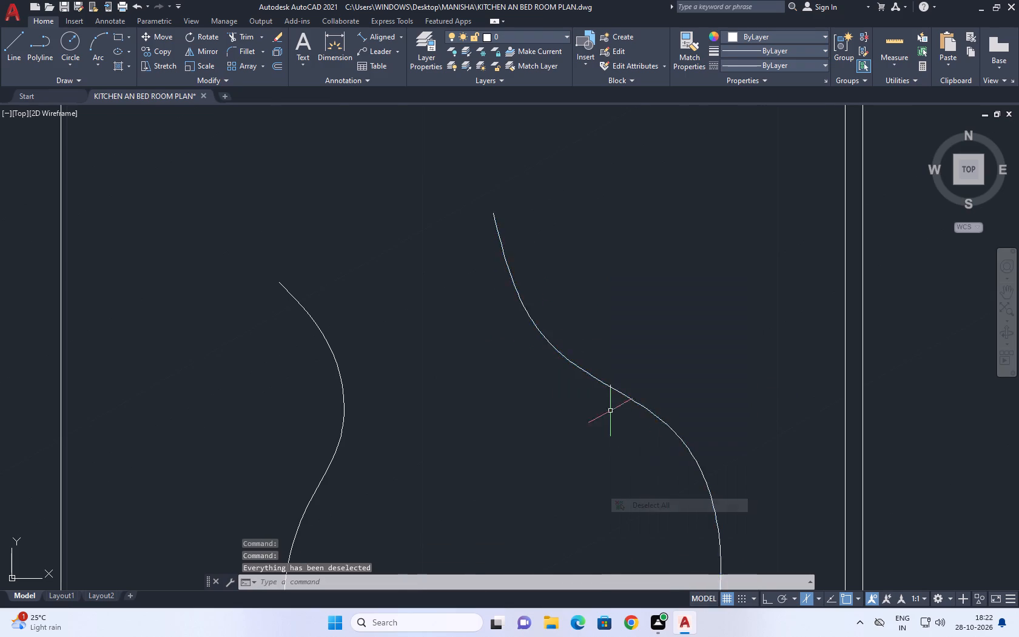
Draw a narrow tilted ellipse as the vase's mouth, centred between the profile tops and reaching the right-hand spline's upper end.
scroll(610, 411, "down", 2)
middle_click_drag(617, 409, 600, 437)
middle_click(600, 437)
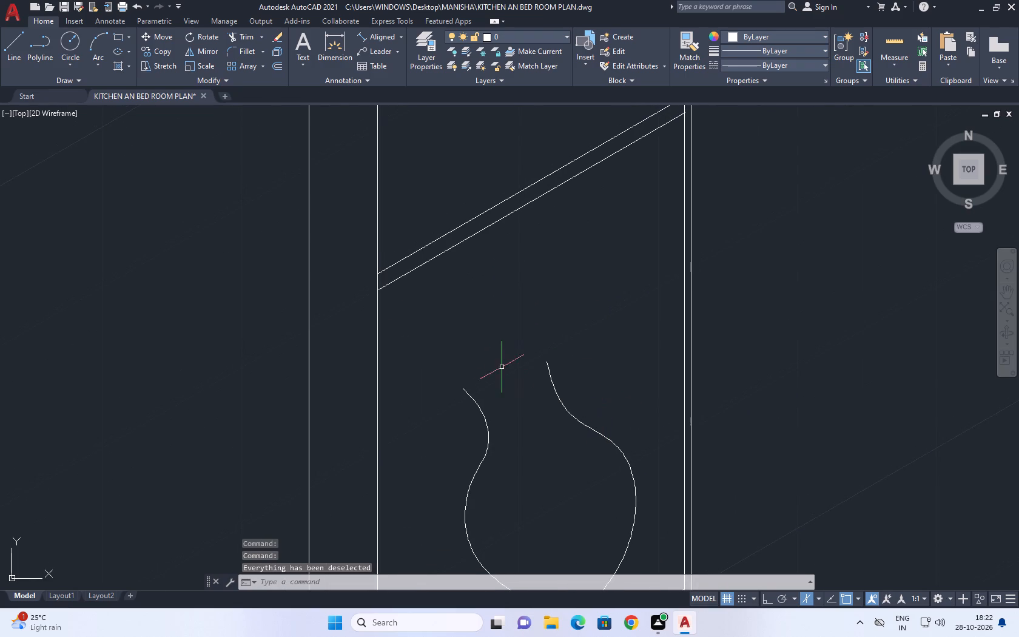
left_click(118, 50)
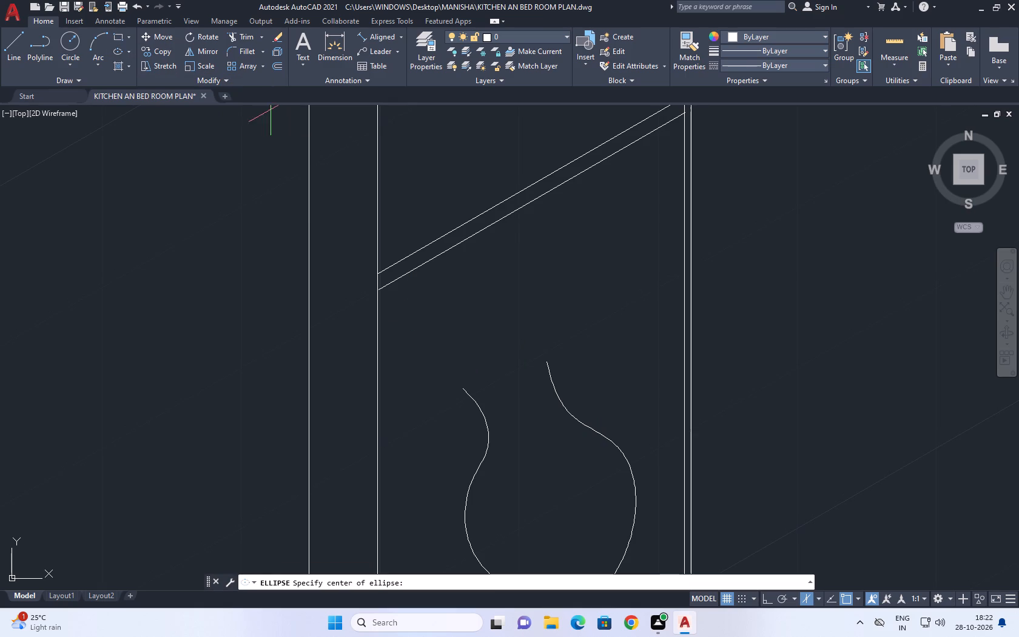
left_click(498, 380)
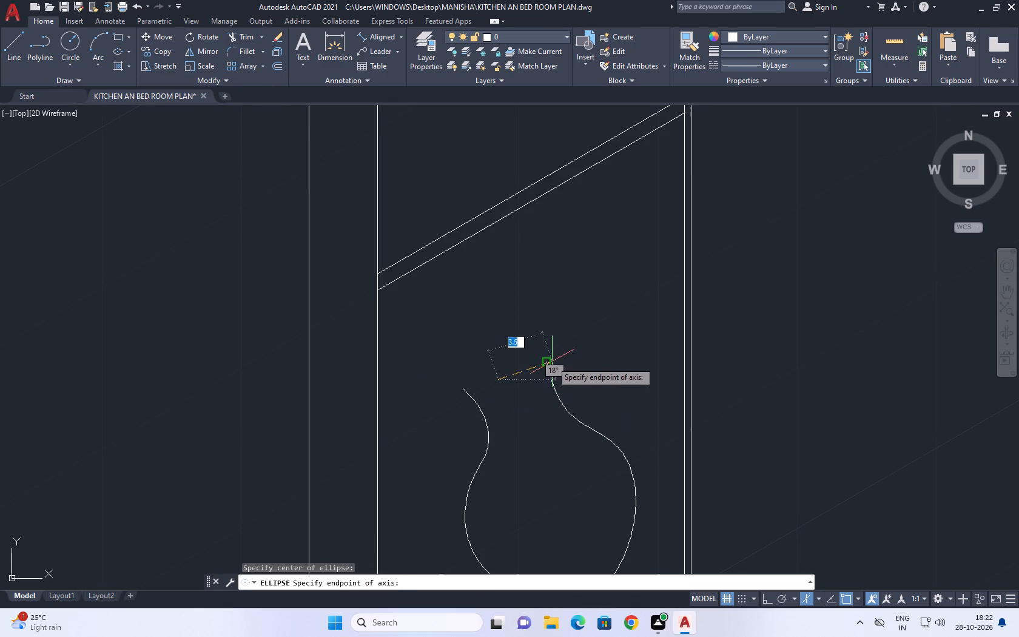
left_click(549, 359)
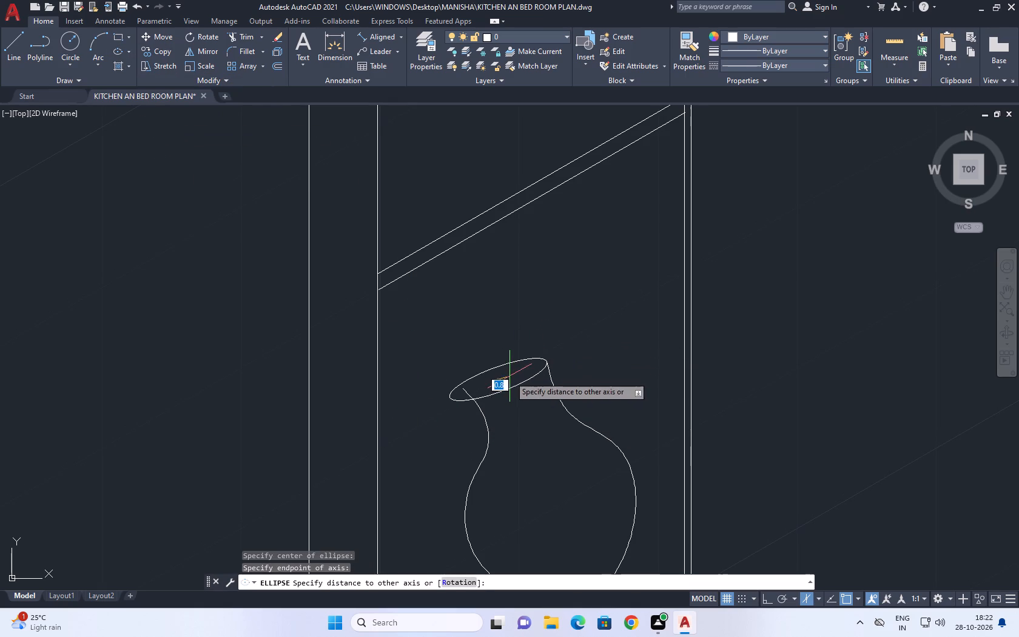
left_click(509, 376)
Scale the mouth ellipse by reference about its right-hand end, from its full length to the left-hand spline's upper end.
scroll(494, 391, "up", 1)
left_click(502, 396)
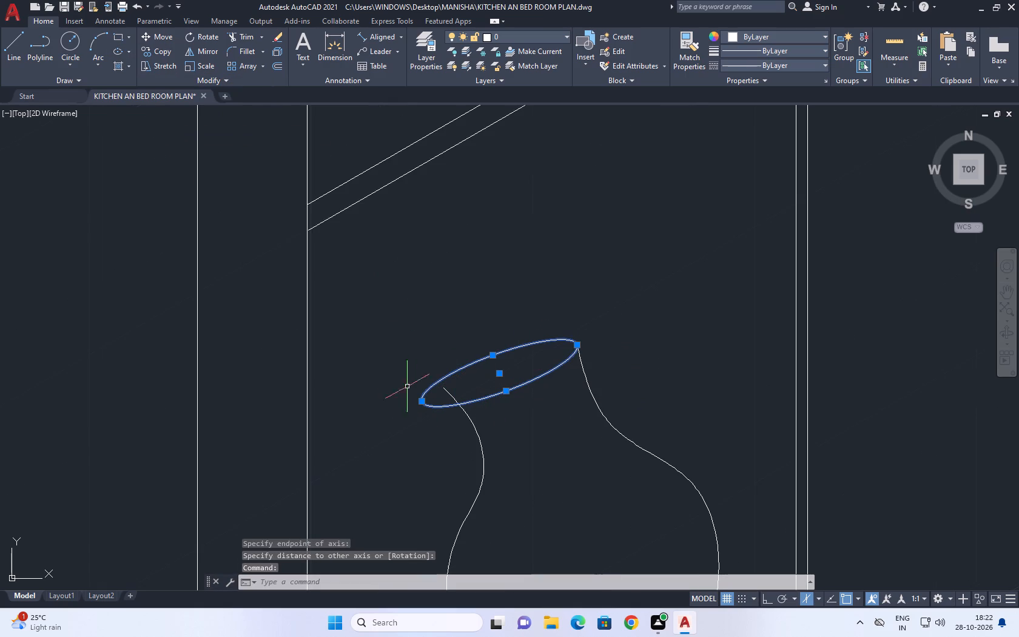
left_click(206, 67)
left_click(578, 345)
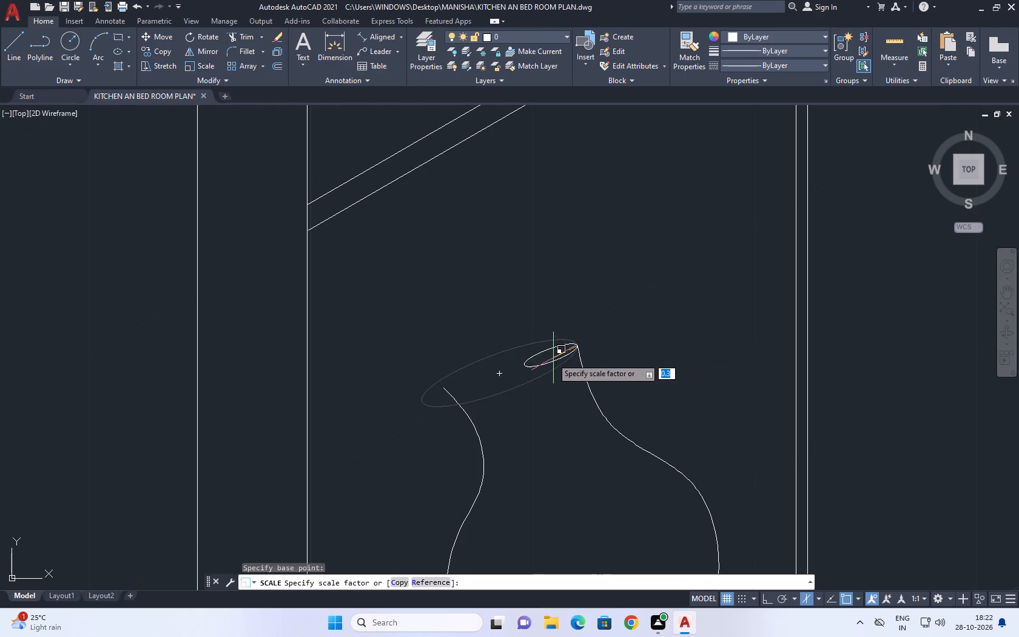
left_click(431, 585)
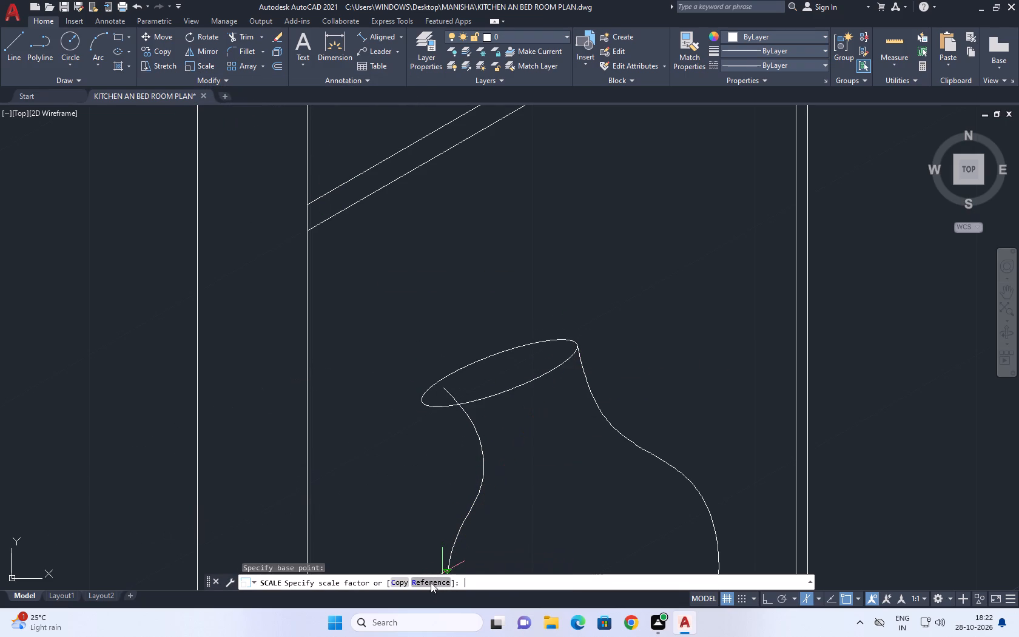
left_click(577, 345)
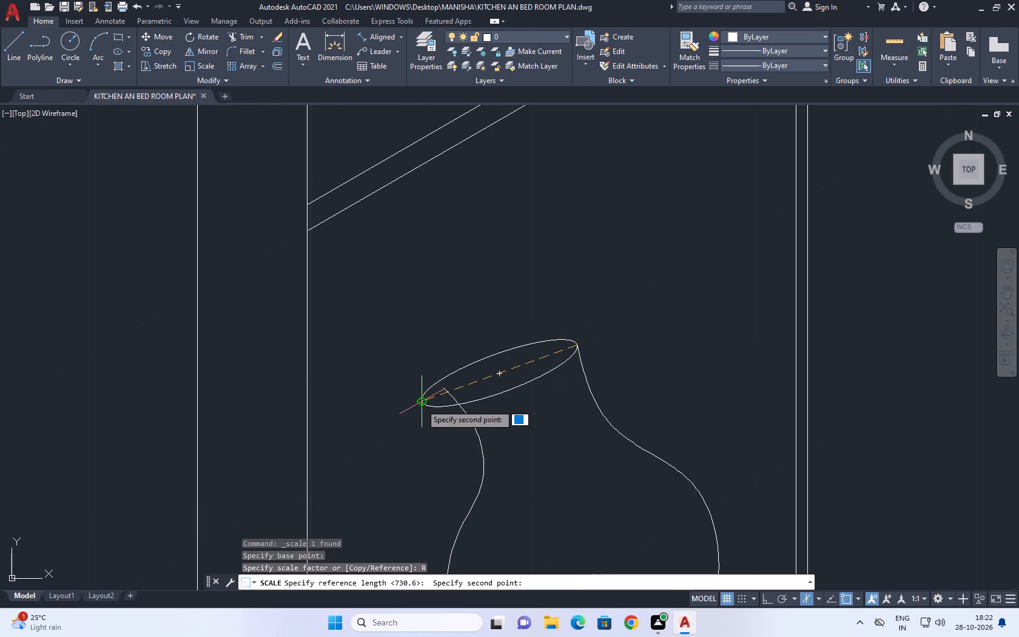
left_click(424, 403)
left_click(446, 389)
Stretch the left-hand spline's upper end onto the far end of the mouth ellipse to close the neck.
scroll(449, 385, "up", 3)
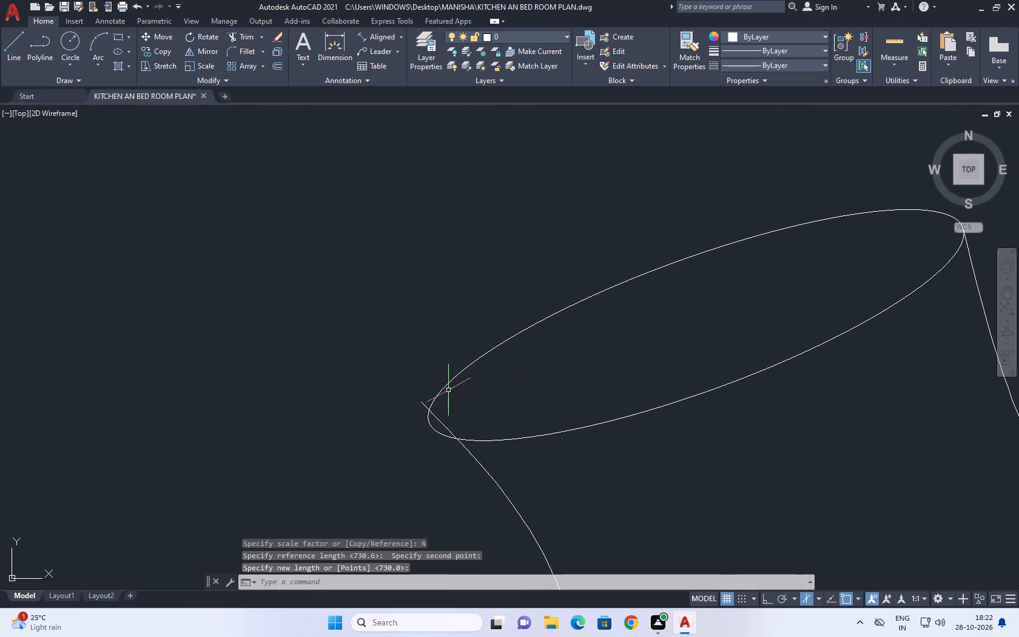
left_click(436, 412)
left_click(431, 414)
left_click(419, 403)
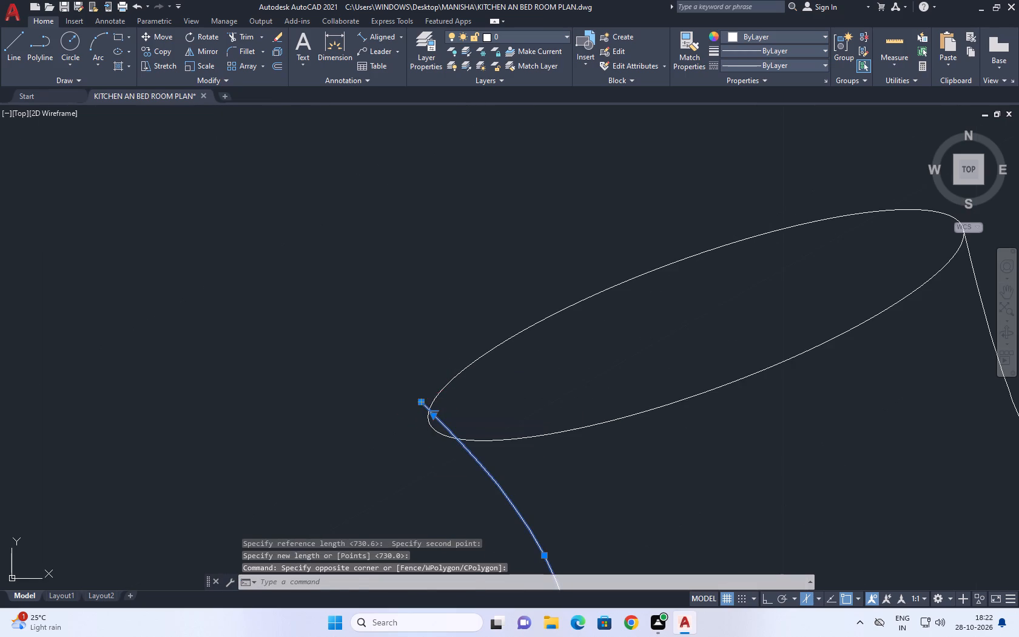
left_click(428, 422)
scroll(466, 335, "down", 6)
middle_click_drag(514, 351, 493, 360)
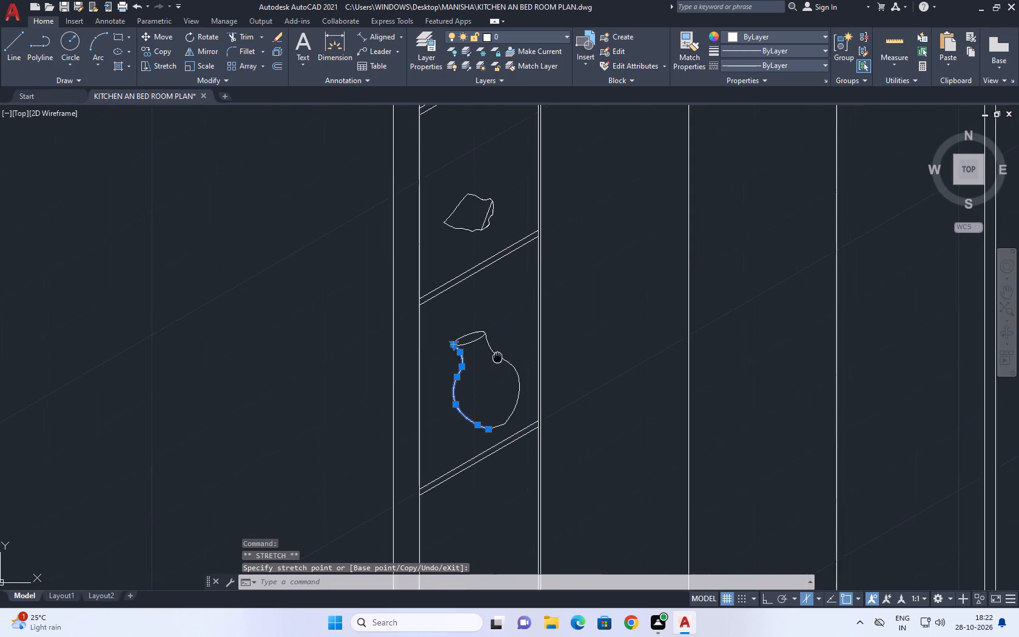
middle_click_drag(493, 360, 491, 362)
right_click(571, 322)
left_click(612, 513)
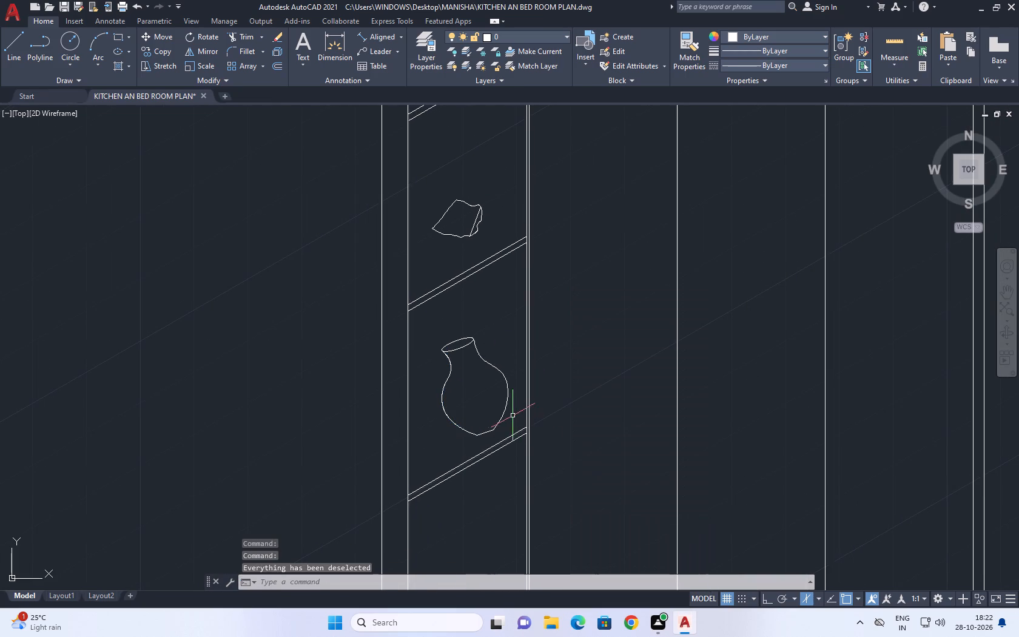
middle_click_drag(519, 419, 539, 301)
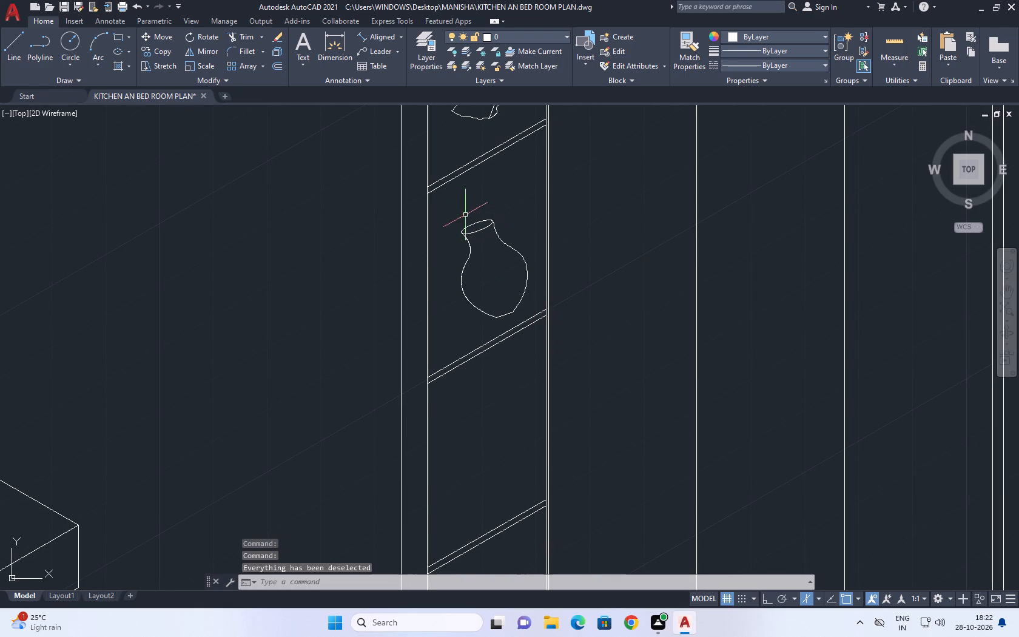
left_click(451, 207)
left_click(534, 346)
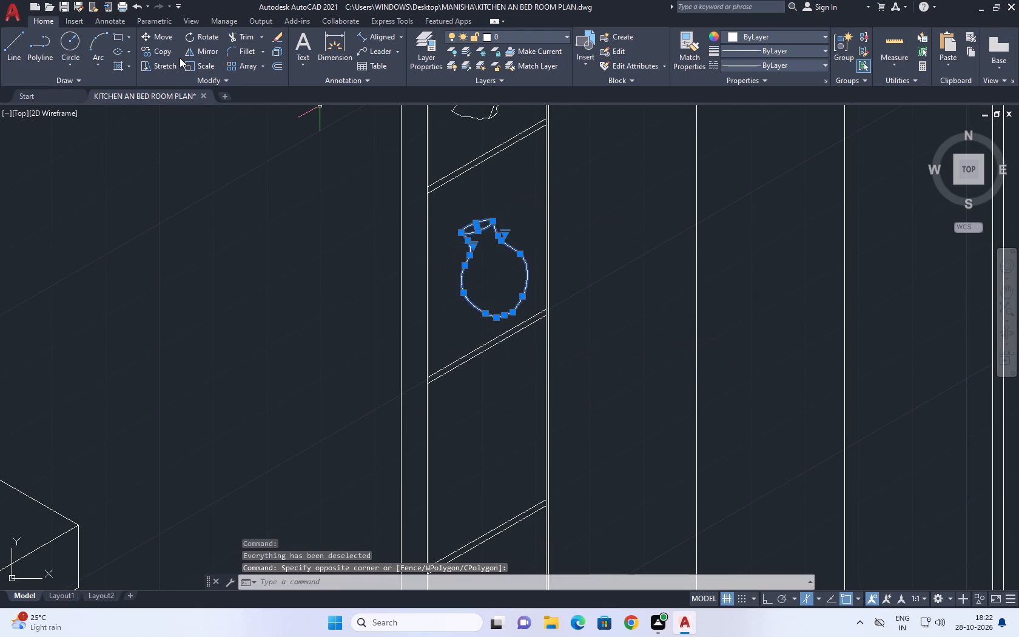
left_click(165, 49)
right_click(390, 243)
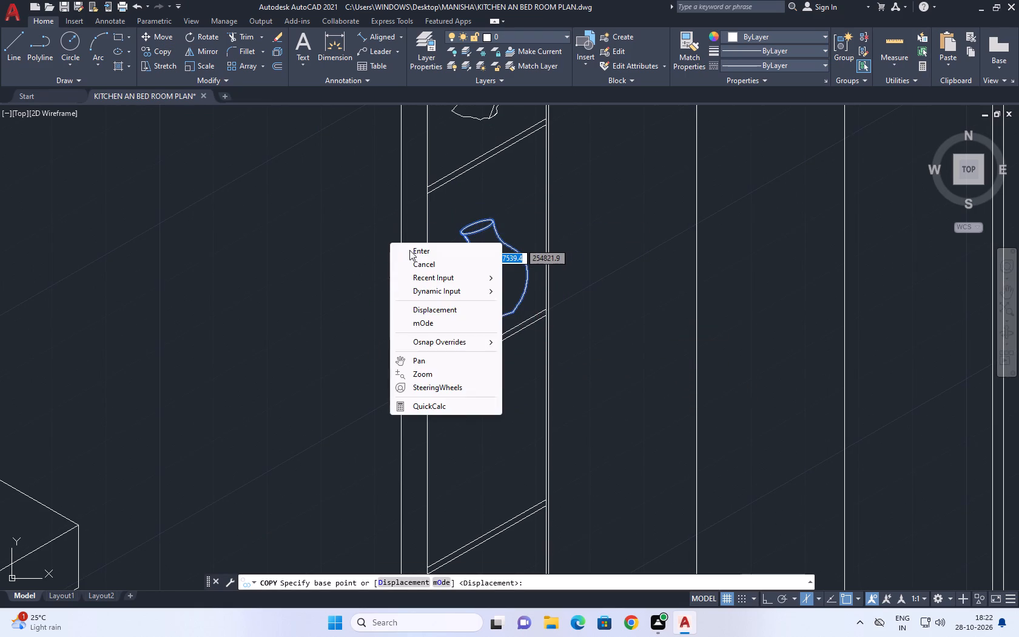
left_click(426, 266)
Move the finished vase down by its base point so that it rests on the compartment's shelf board.
left_click(456, 209)
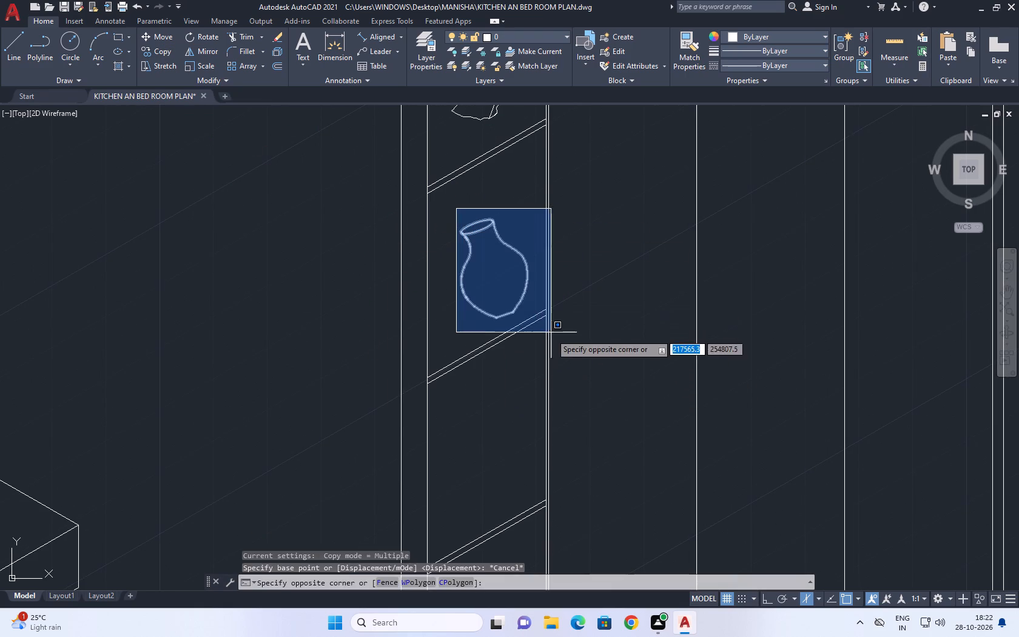
left_click(542, 335)
left_click(165, 38)
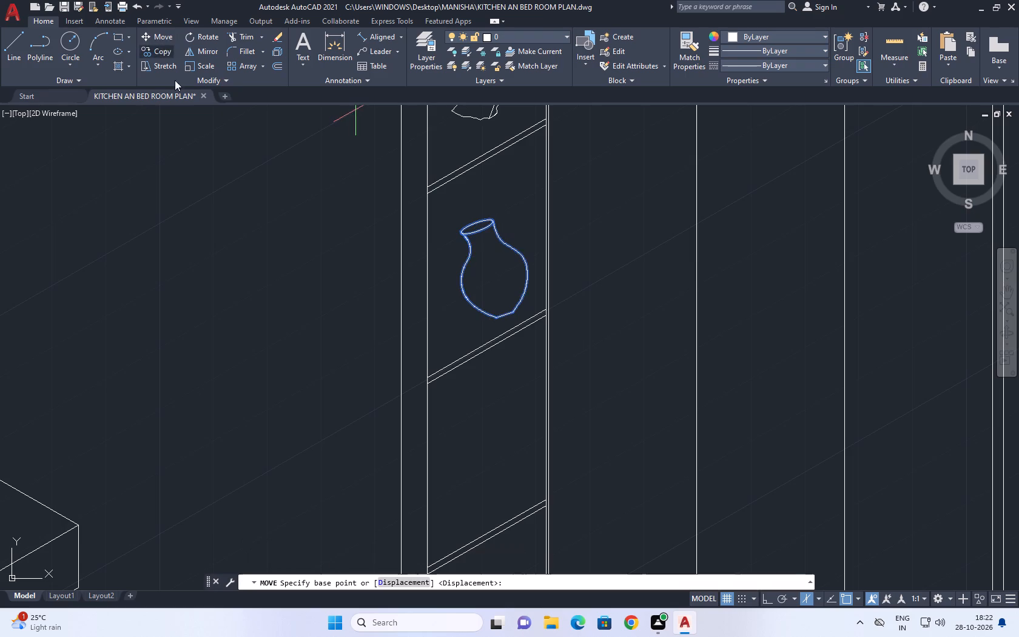
left_click(505, 315)
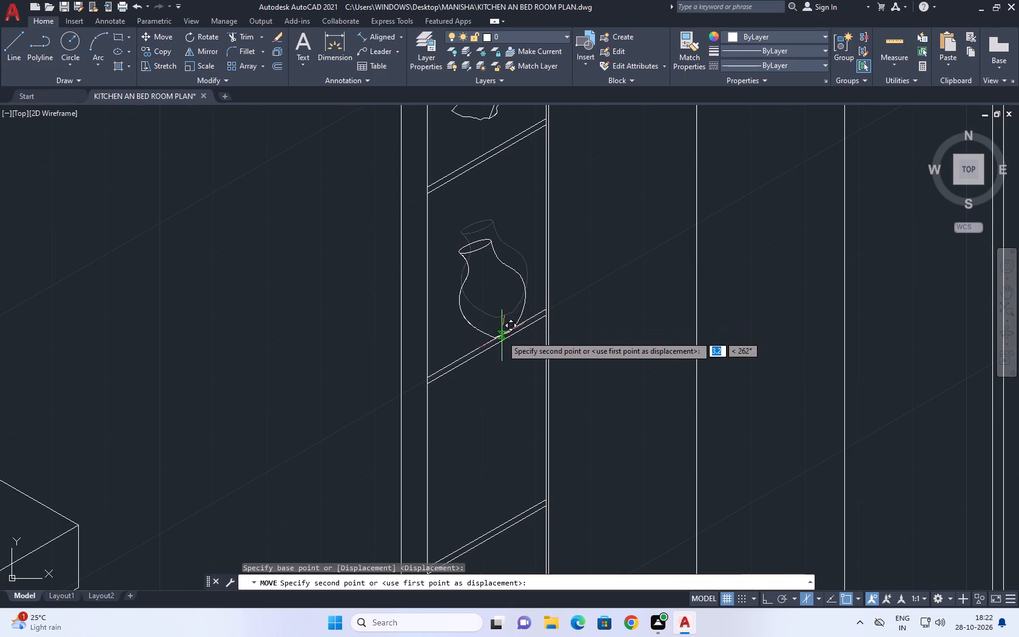
left_click(502, 335)
Draw a vertical line upward from the shelf board near the left side of the empty compartment below the vase.
scroll(539, 305, "down", 2)
middle_click_drag(541, 381, 596, 356)
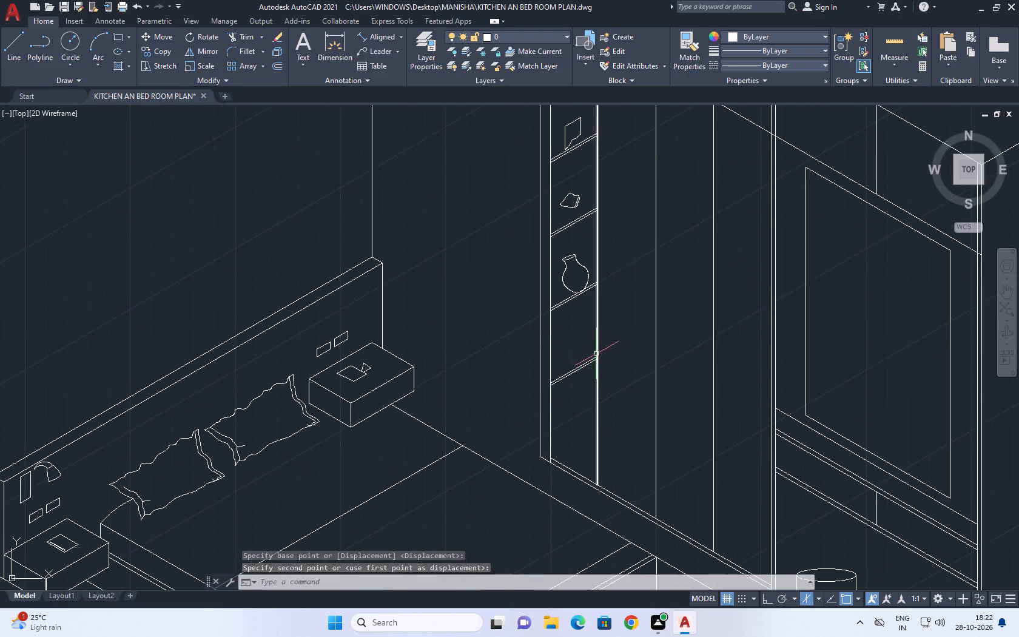
scroll(611, 423, "down", 1)
middle_click(550, 428)
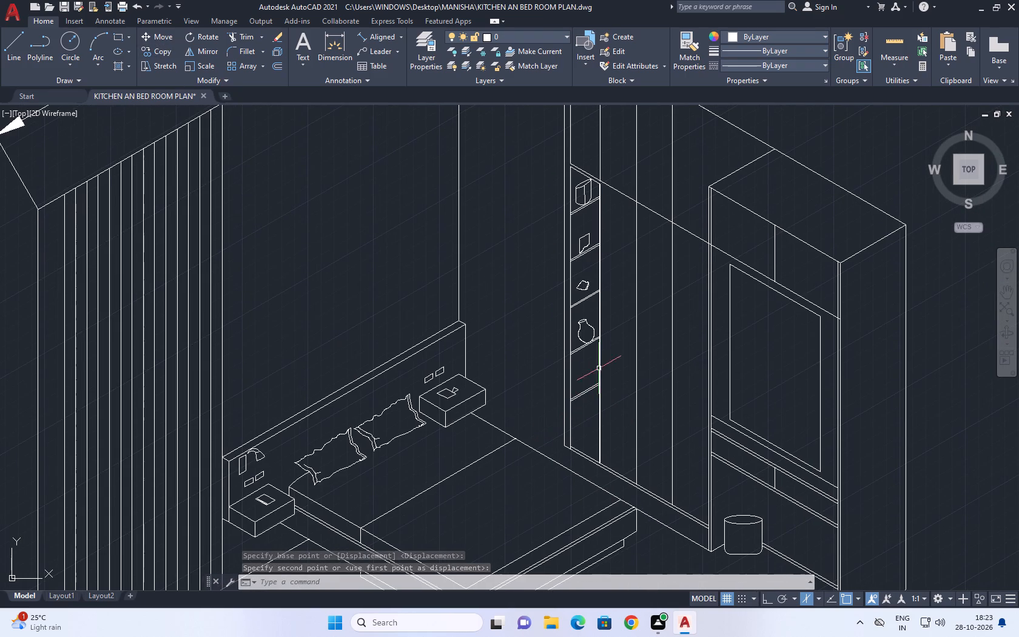
middle_click_drag(604, 370, 568, 431)
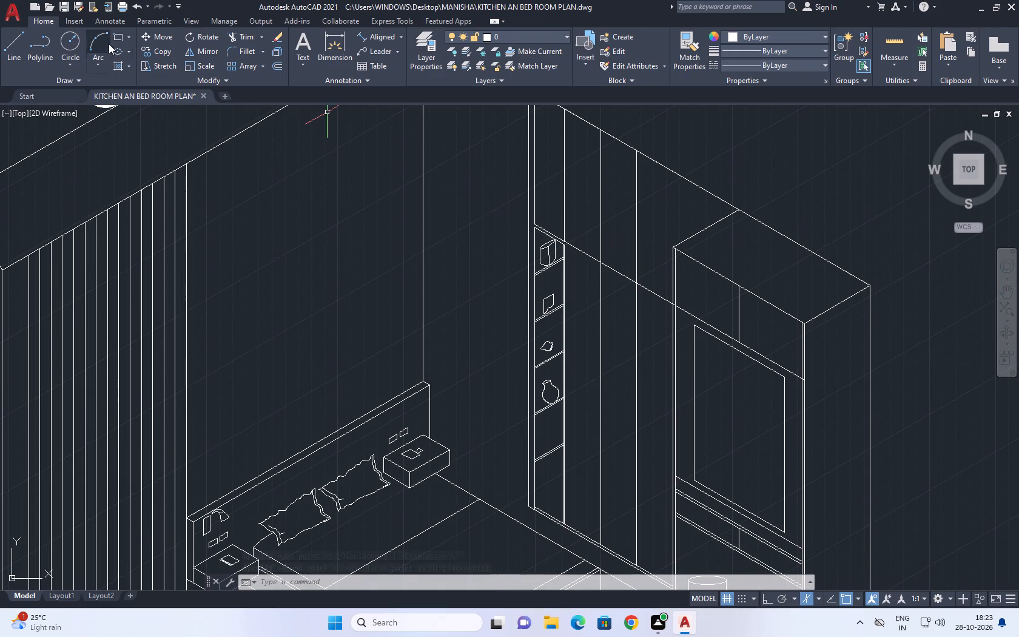
middle_click_drag(154, 41, 192, 79)
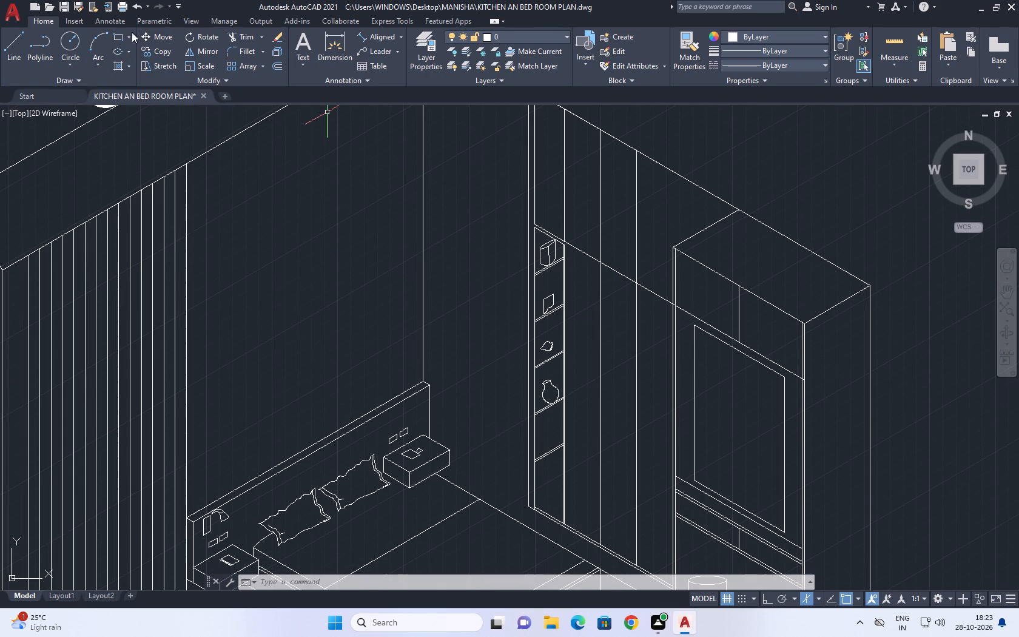
left_click(7, 45)
scroll(545, 469, "up", 2)
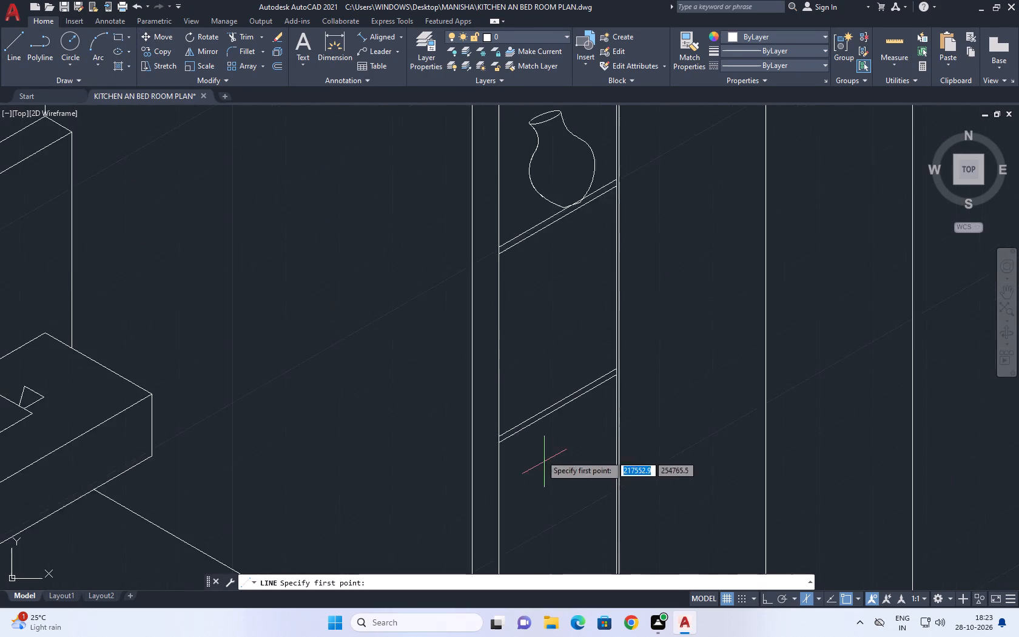
scroll(540, 453, "up", 3)
left_click(506, 429)
middle_click_drag(520, 224, 523, 283)
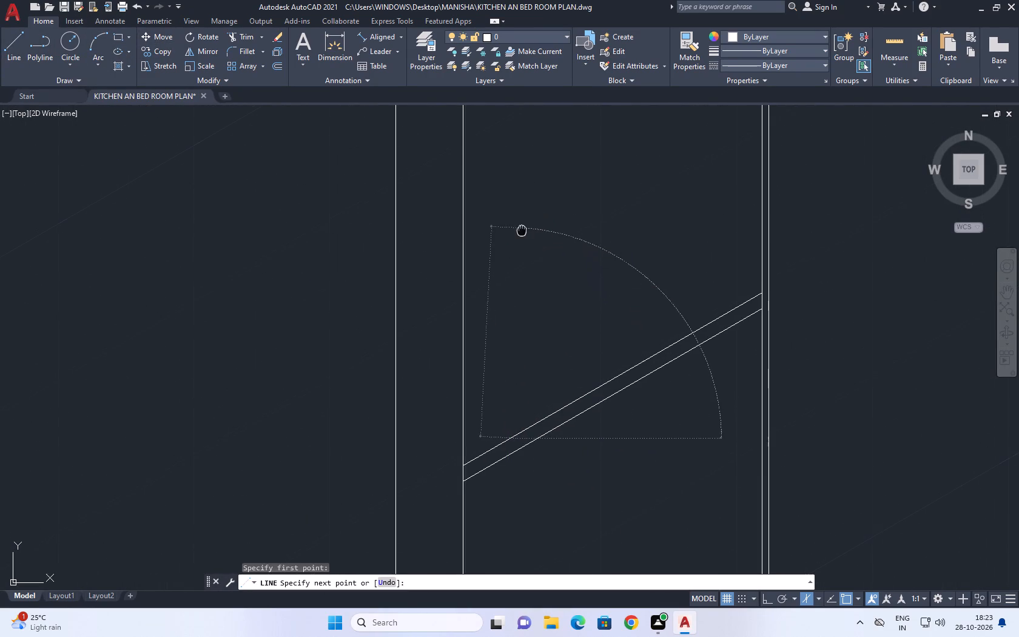
middle_click_drag(523, 283, 526, 305)
key("F8")
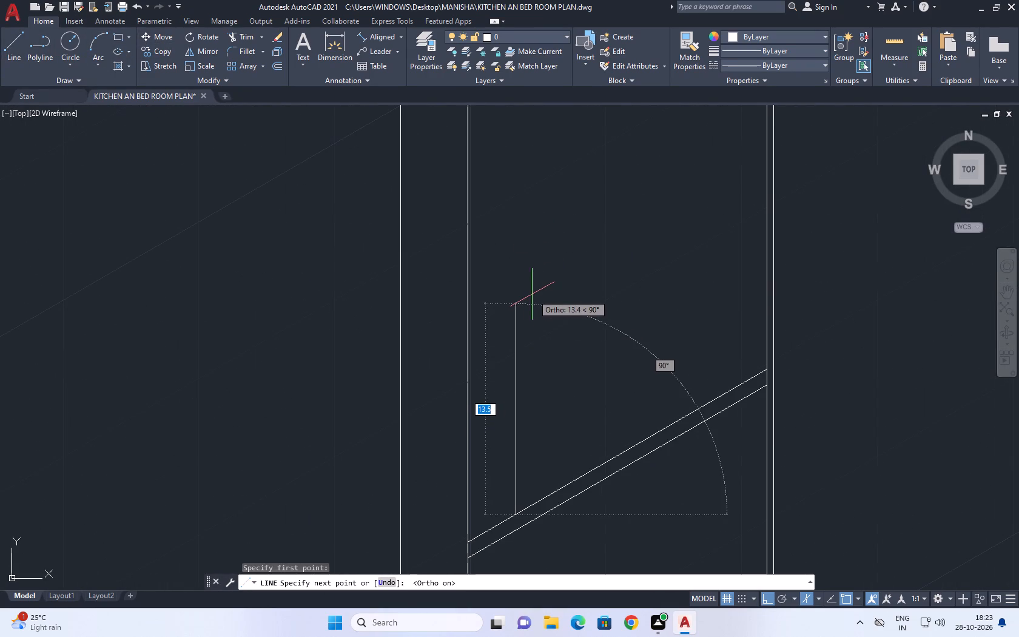
left_click(521, 244)
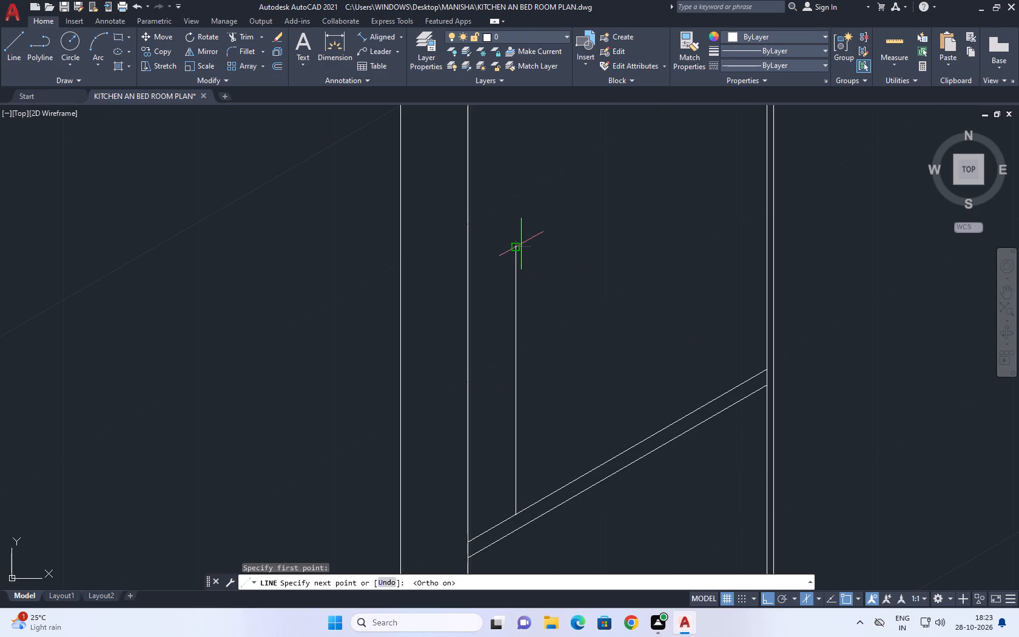
key("Escape")
Move the new vertical line straight up a little so its lower end sits clear of the shelf board.
left_click_drag(518, 403, 508, 393)
left_click(503, 382)
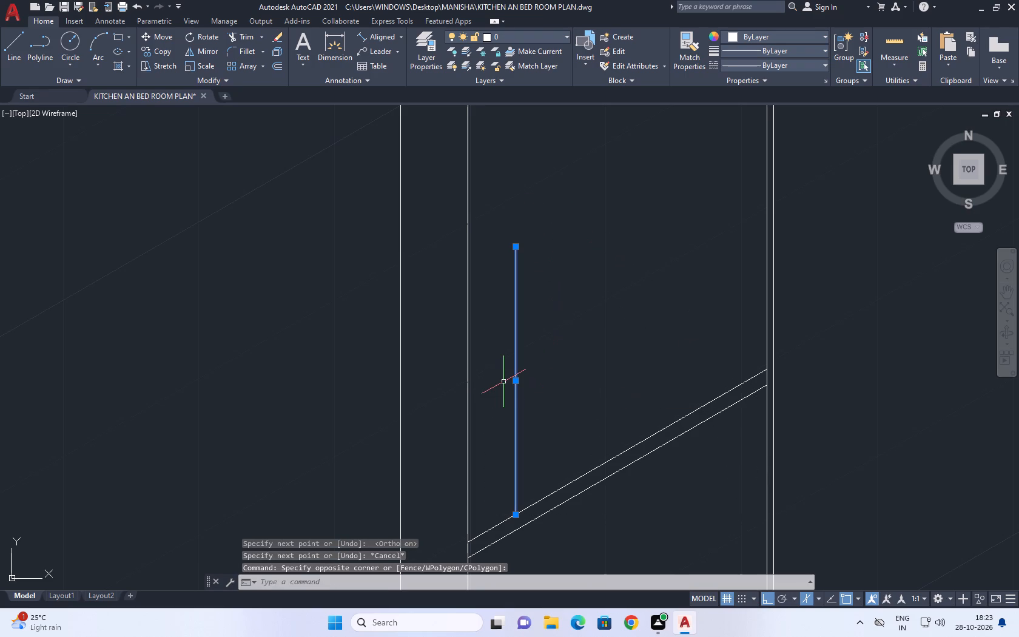
key("m")
key("space")
left_click_drag(569, 376, 570, 371)
left_click(567, 339)
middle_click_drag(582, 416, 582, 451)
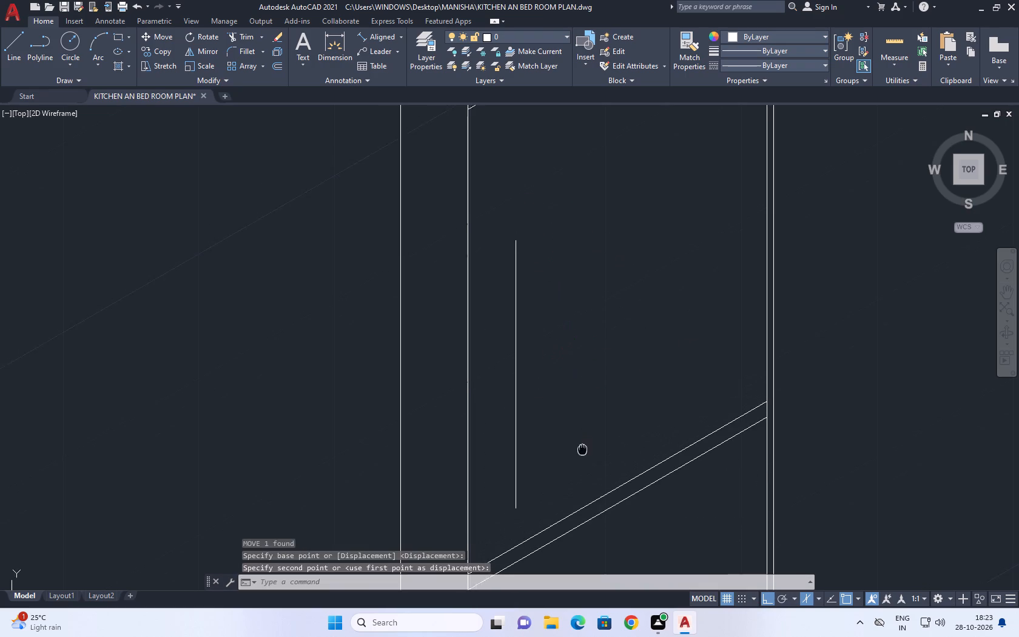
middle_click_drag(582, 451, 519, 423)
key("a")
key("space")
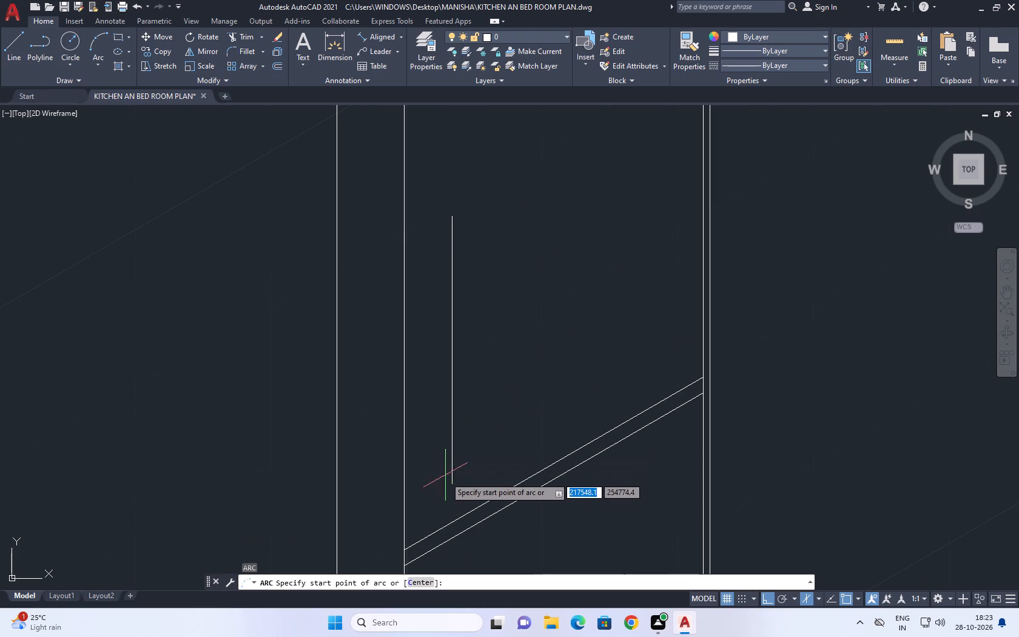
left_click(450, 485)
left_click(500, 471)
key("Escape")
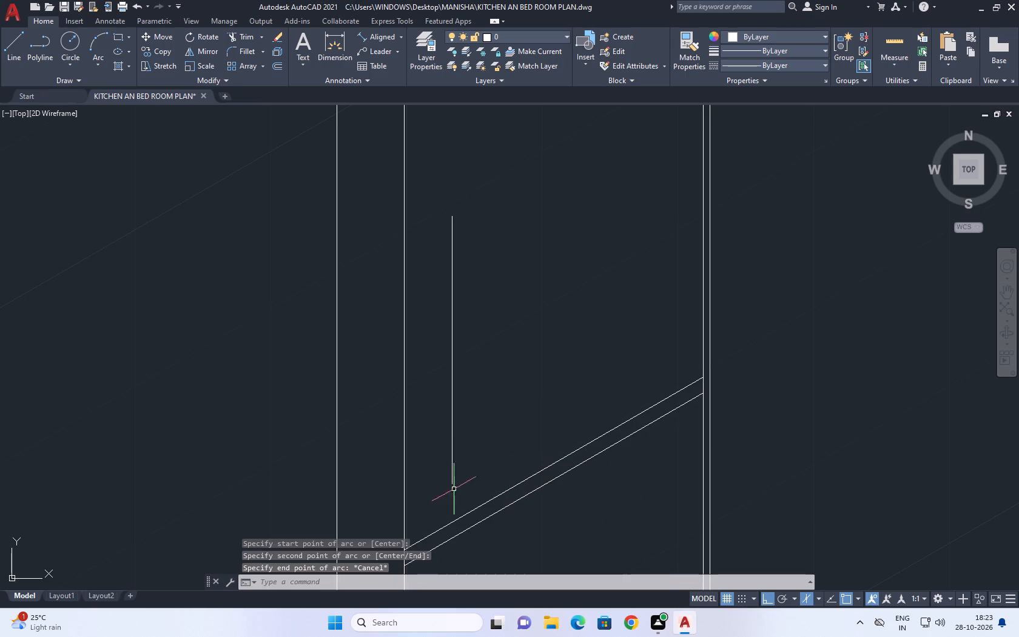
Draw a three-point arc from the vertical line's lower end, with ortho off, curving up and right above the shelf.
middle_click_drag(491, 484, 451, 448)
key("a")
key("space")
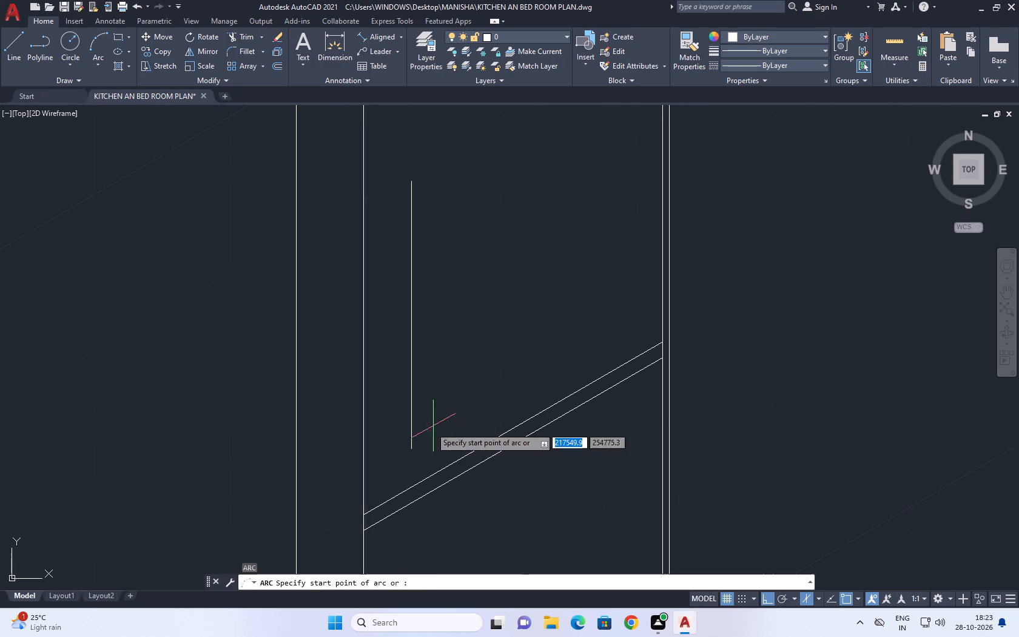
left_click(411, 446)
key("F8")
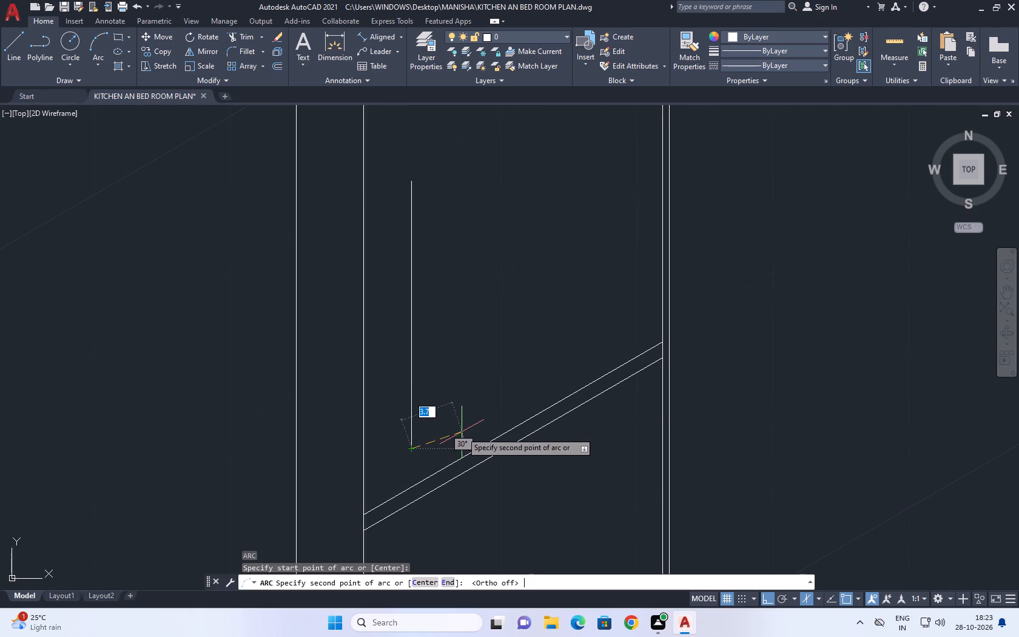
left_click(467, 434)
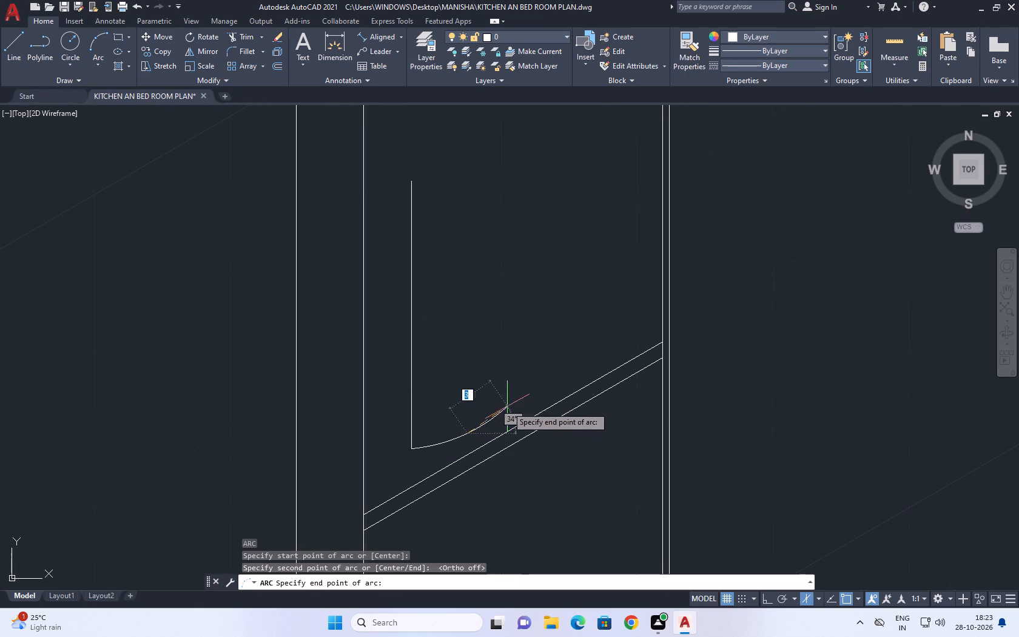
left_click(507, 406)
Deepen the arc by stretching its midpoint downward, and stretch its right end slightly lower.
scroll(478, 425, "up", 2)
left_click(475, 438)
left_click(456, 426)
left_click(437, 452)
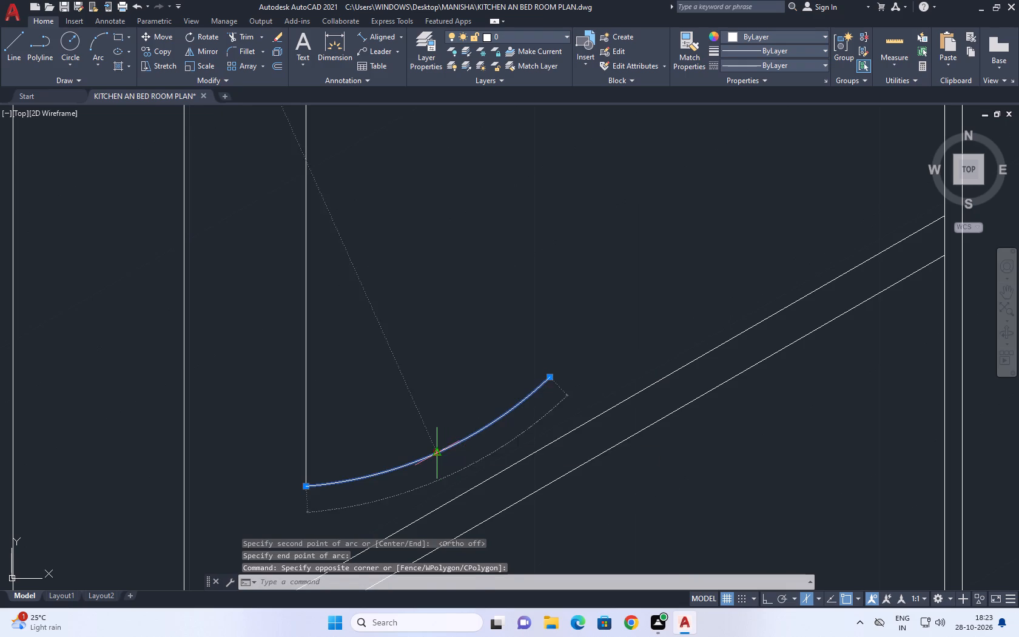
left_click(440, 472)
scroll(546, 382, "down", 1)
left_click(550, 380)
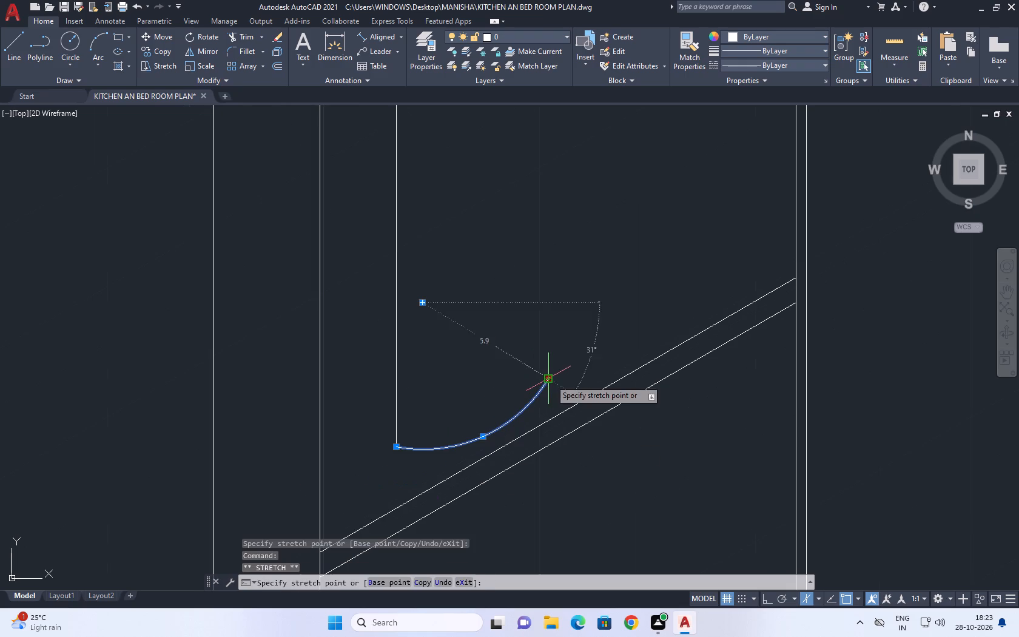
left_click(551, 393)
scroll(550, 374, "down", 2)
key("Escape")
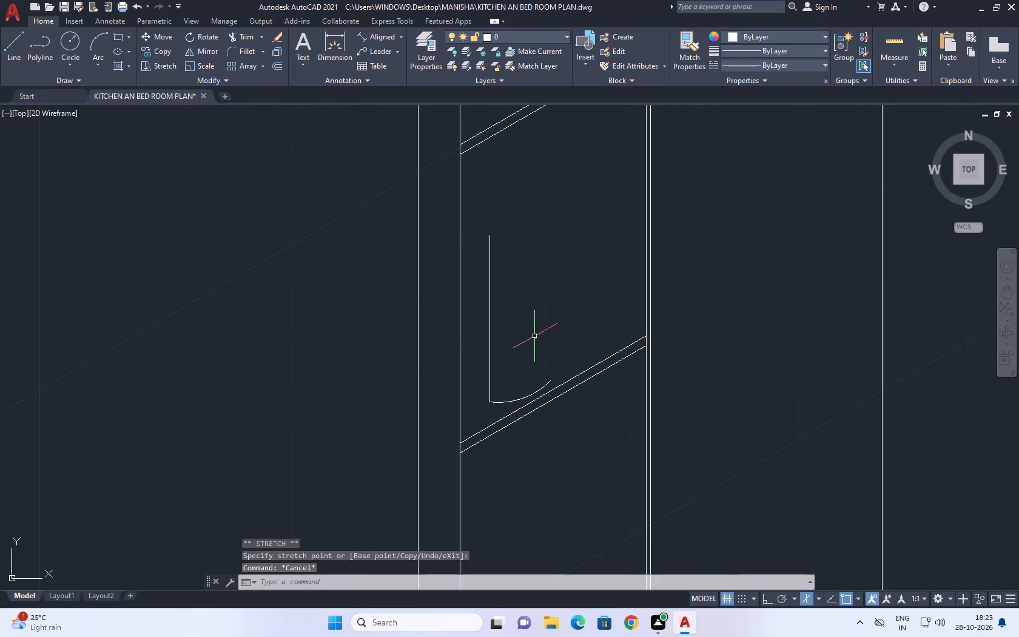
Draw a vertical line up from the arc's right end, with ortho on, as the object's right side.
type("L")
key("space")
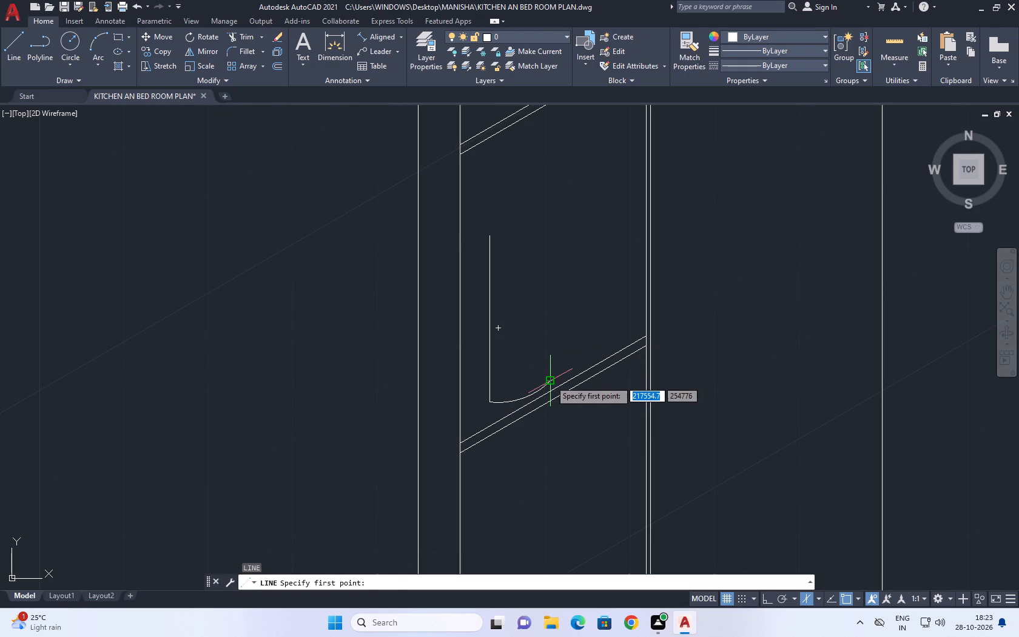
left_click(550, 380)
left_click(548, 305)
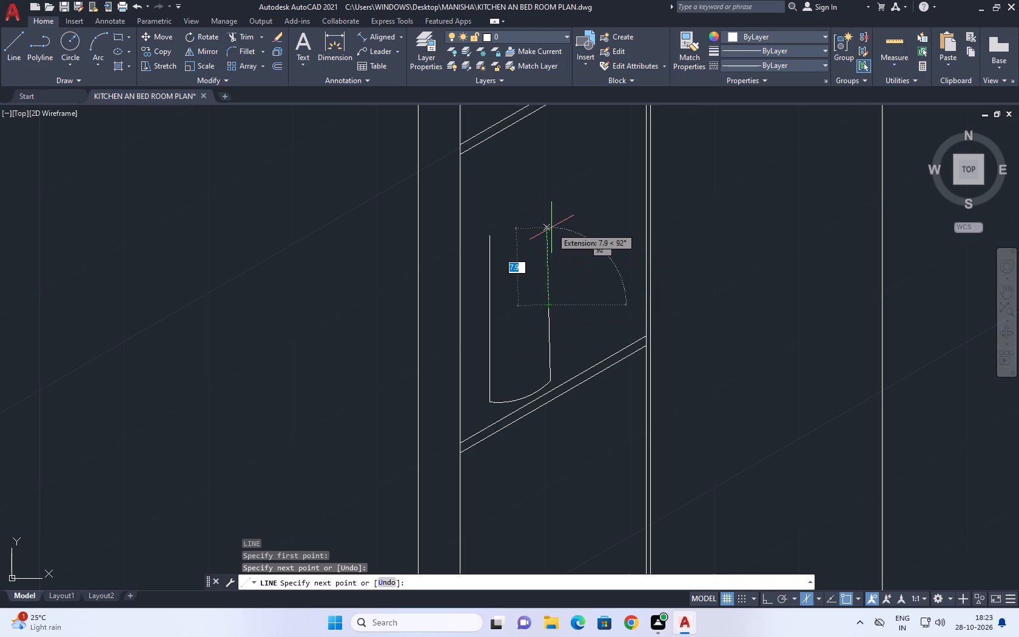
key("ctrl+z")
key("F8")
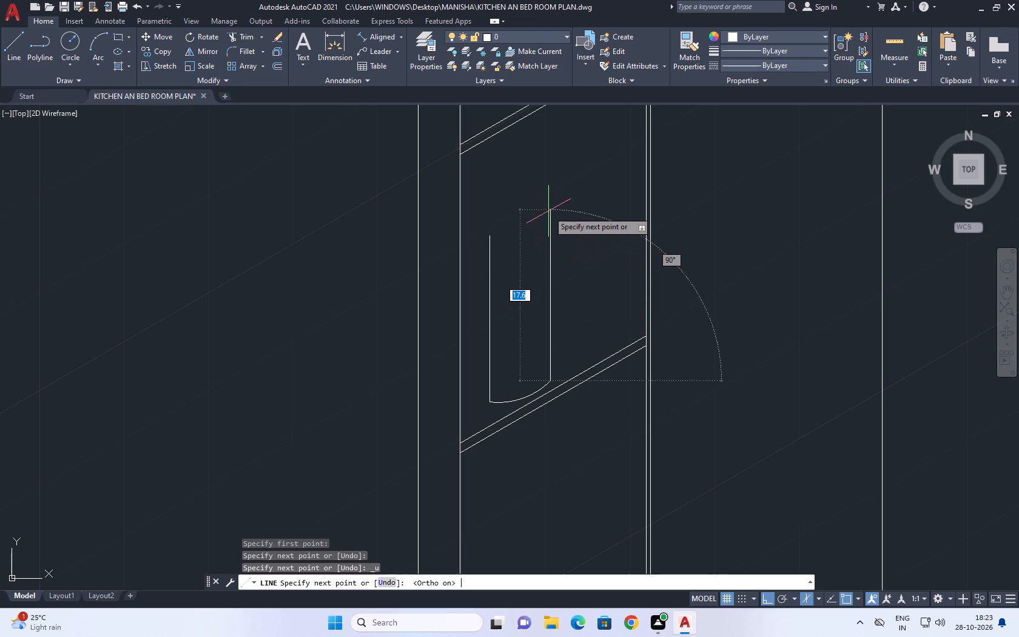
left_click(546, 255)
key("Escape")
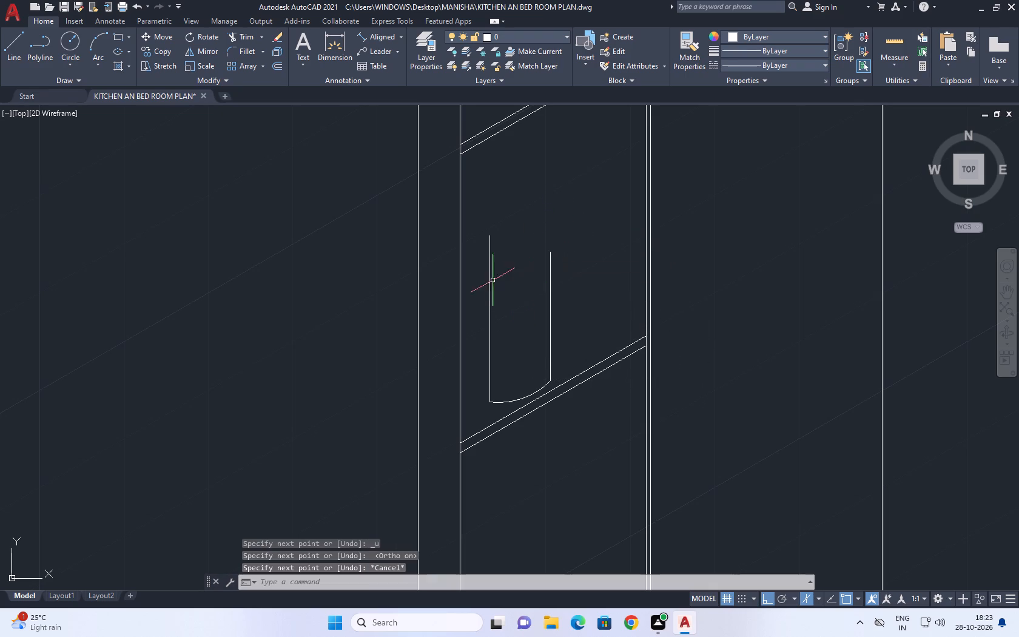
Draw a slanted line about 14.3 units long at 210° from the right side's top, crossing the left vertical line.
middle_click_drag(507, 305, 539, 312)
type("L")
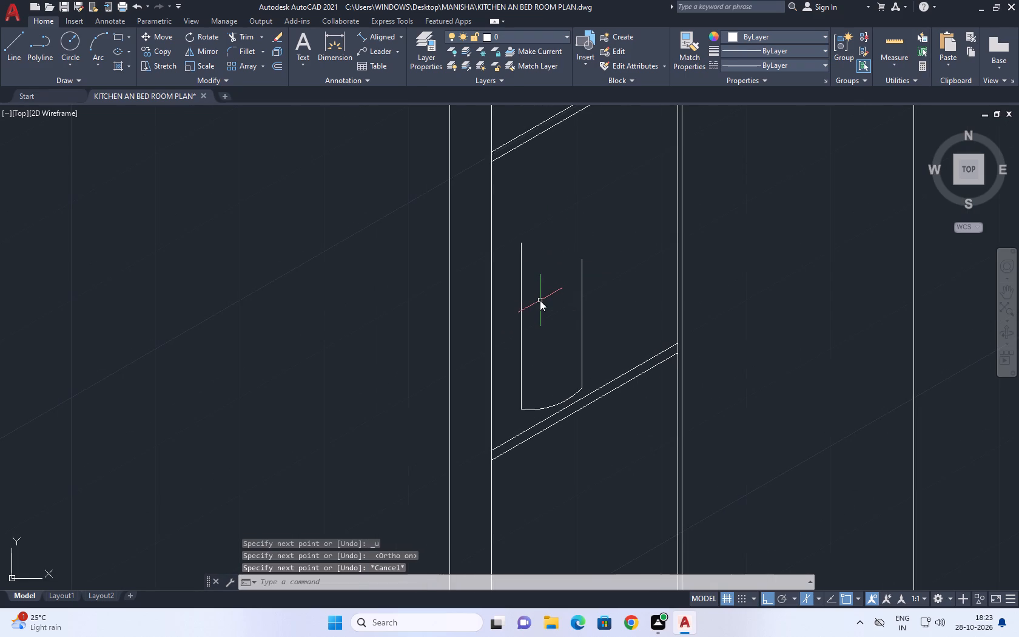
key("space")
left_click(579, 260)
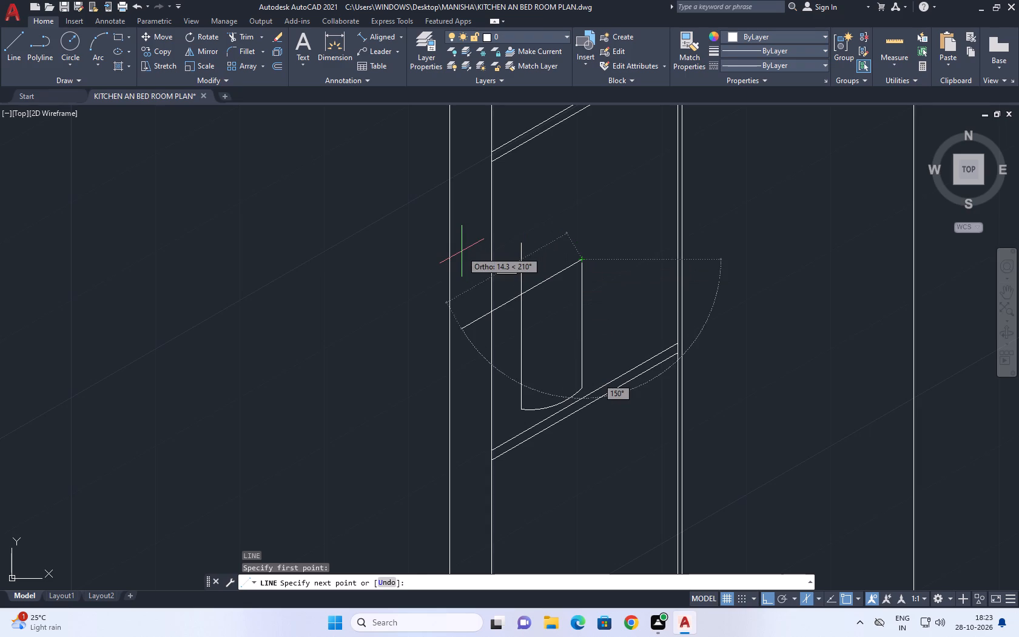
left_click(462, 255)
key("Escape")
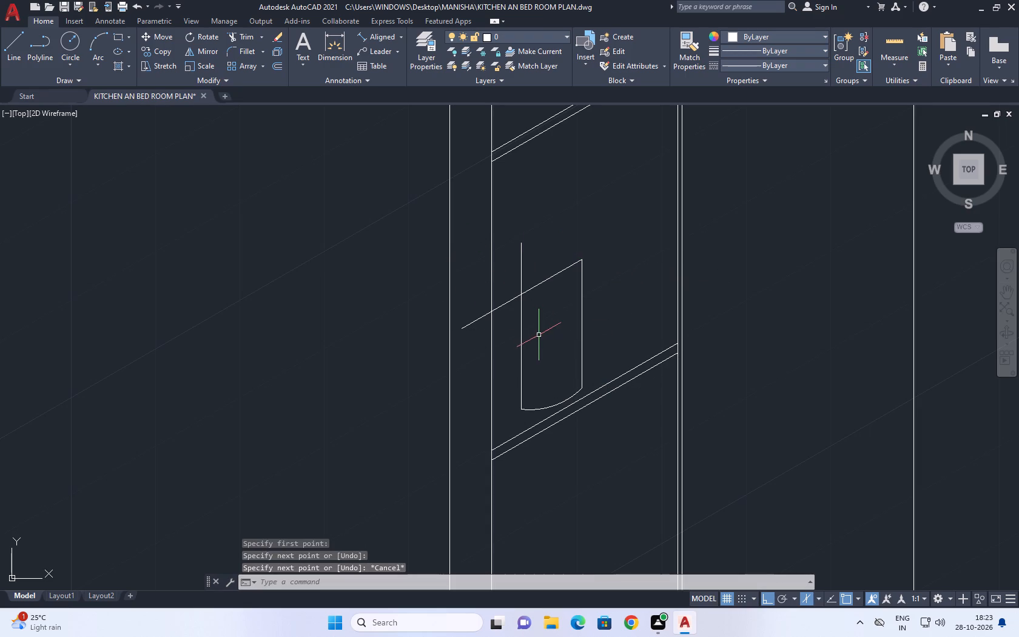
Trim the left vertical line above the slanted line and the slanted line's overhang beyond it, closing the object's outline.
key("t")
key("r")
key("space")
left_click_drag(537, 251, 531, 252)
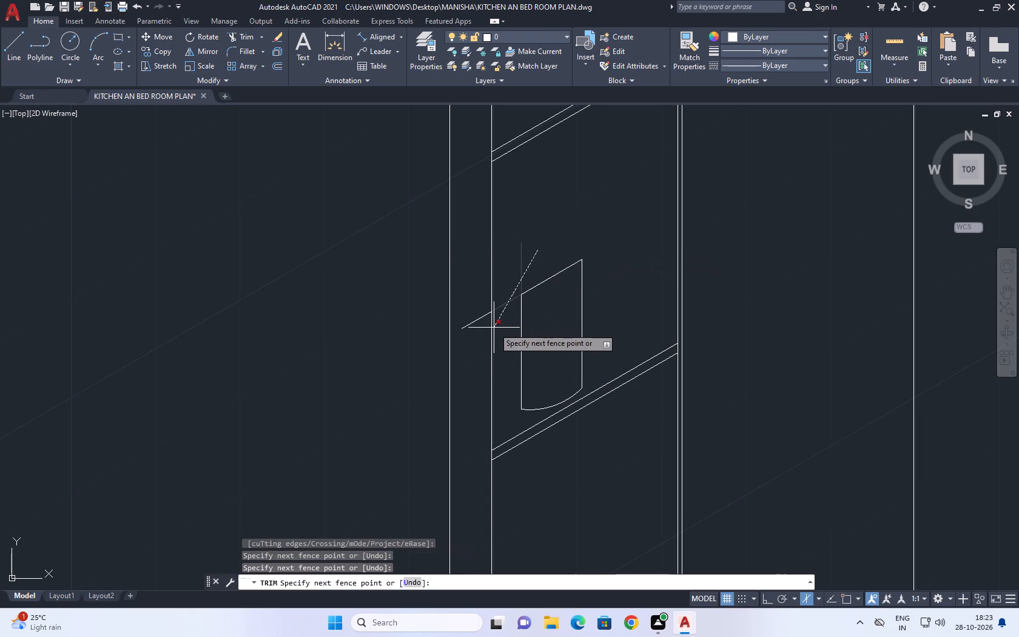
left_click(501, 327)
left_click(481, 318)
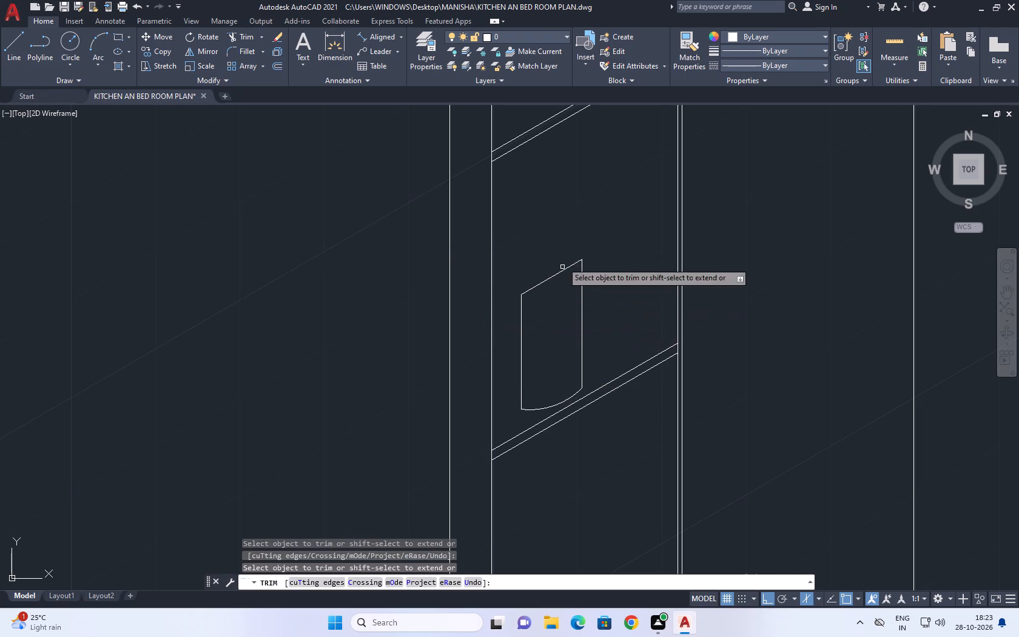
right_click(550, 217)
left_click(579, 233)
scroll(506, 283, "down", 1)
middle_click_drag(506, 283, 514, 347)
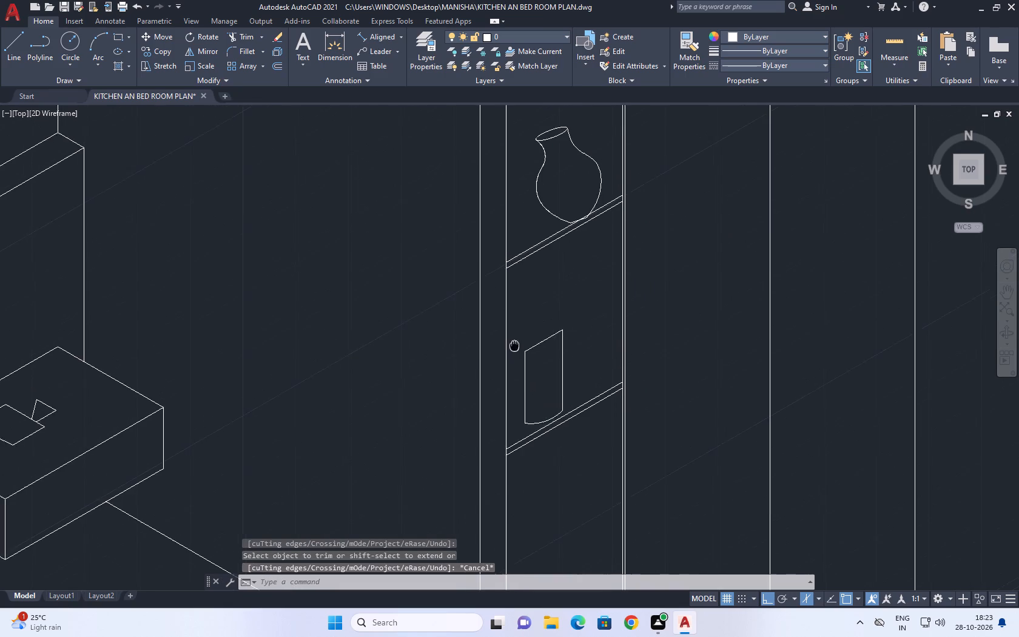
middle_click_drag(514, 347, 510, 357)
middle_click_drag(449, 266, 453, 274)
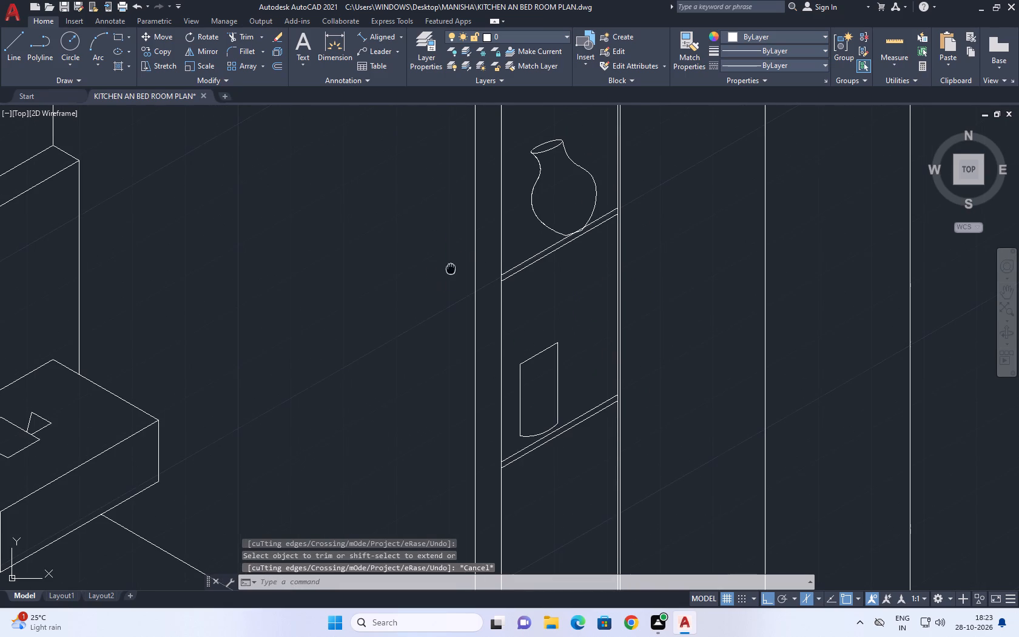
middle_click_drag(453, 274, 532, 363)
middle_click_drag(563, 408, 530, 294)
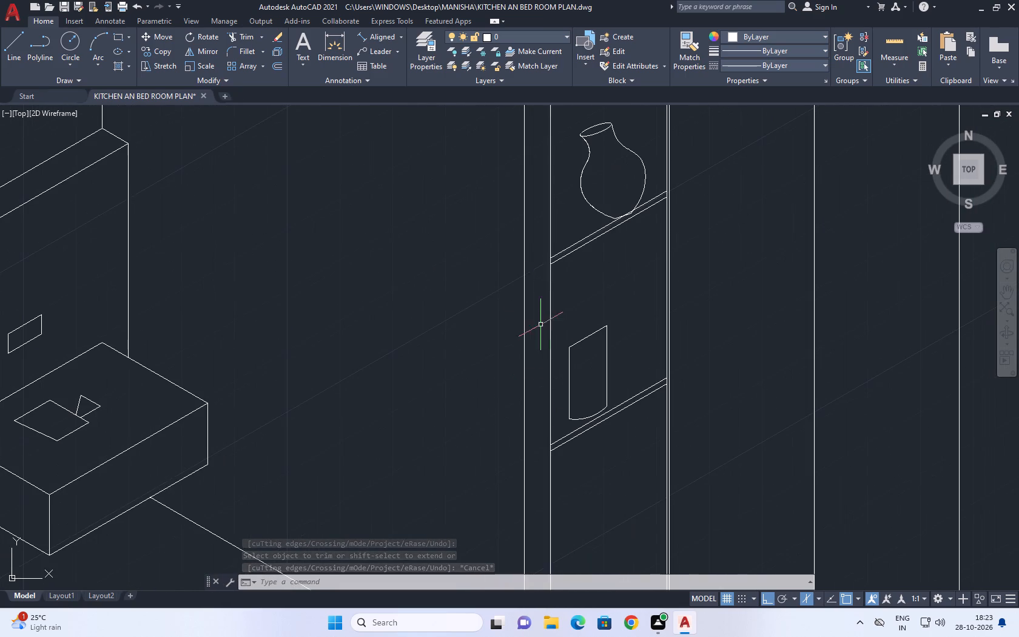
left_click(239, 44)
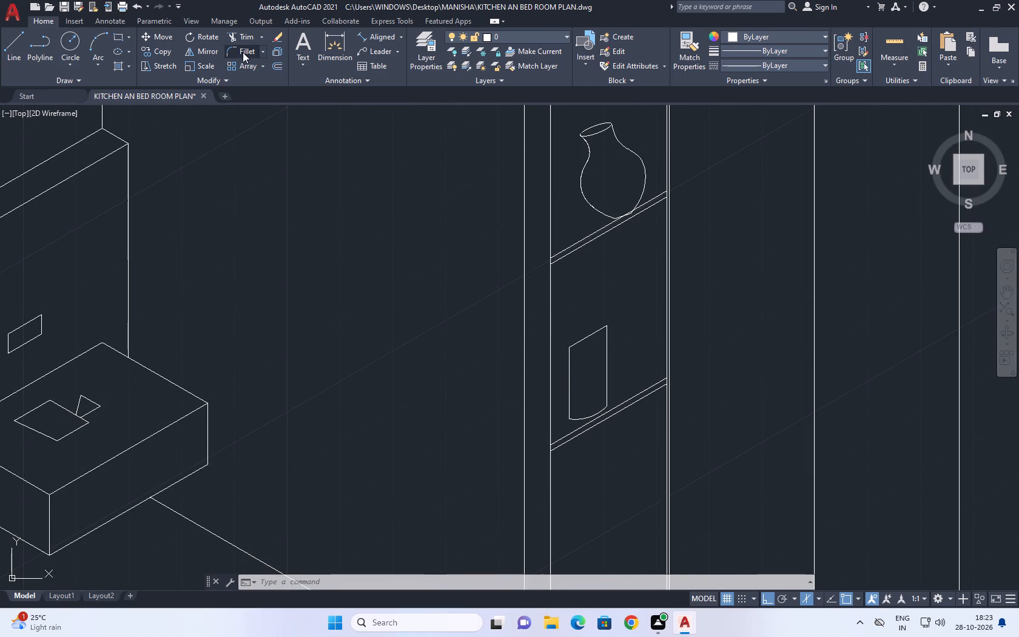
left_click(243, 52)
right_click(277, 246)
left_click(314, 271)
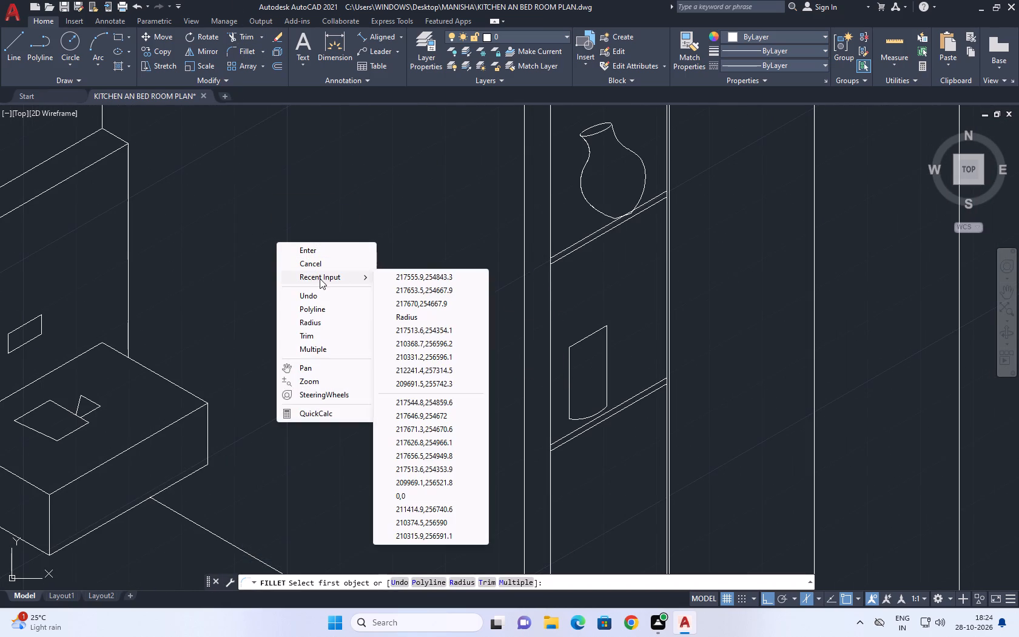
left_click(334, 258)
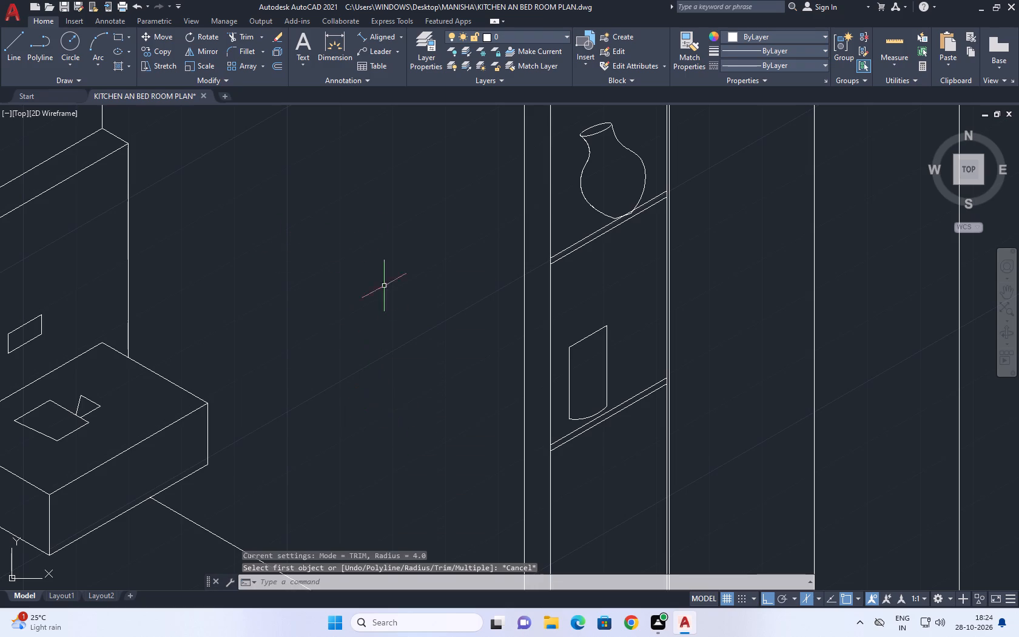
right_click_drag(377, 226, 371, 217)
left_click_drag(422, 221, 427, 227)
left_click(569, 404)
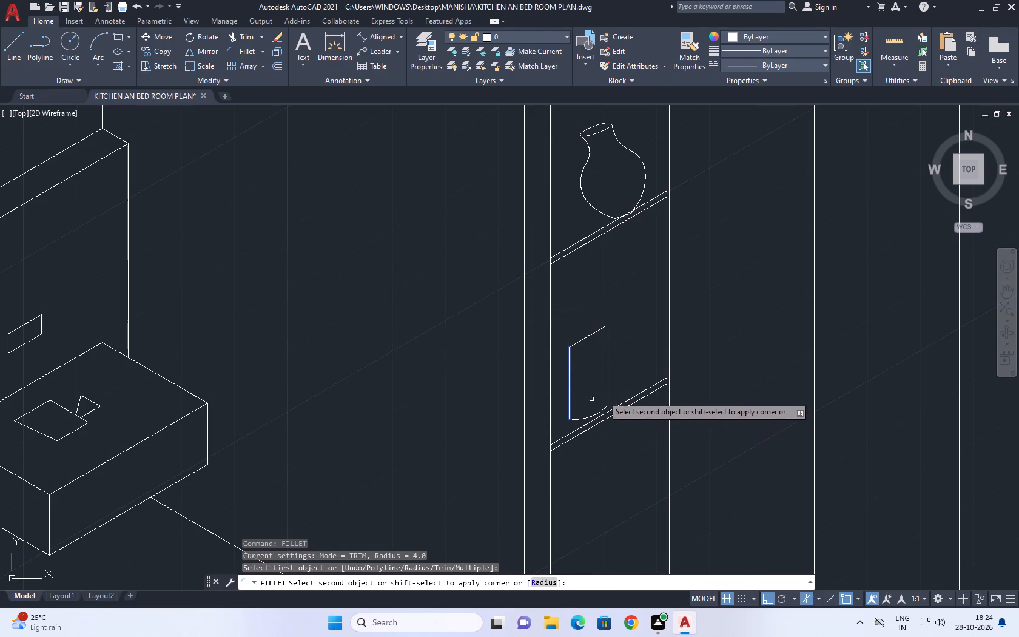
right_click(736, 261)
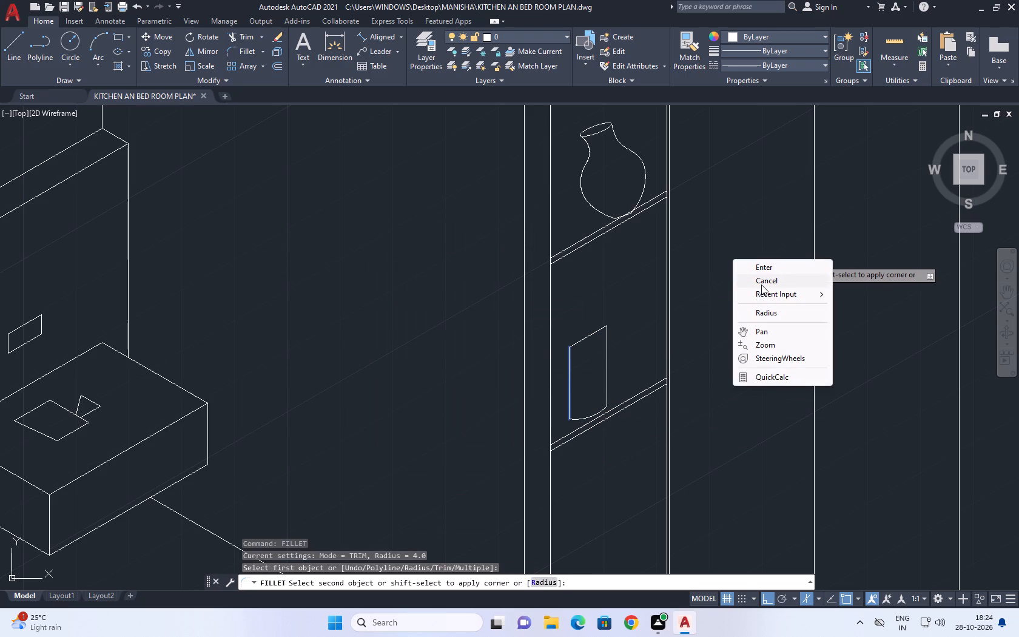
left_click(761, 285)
With ortho off, draw a handle-shaped spline from the container's top right corner, bulging outward, back to the bottom arc's right end.
scroll(562, 388, "down", 1)
middle_click_drag(560, 388, 383, 296)
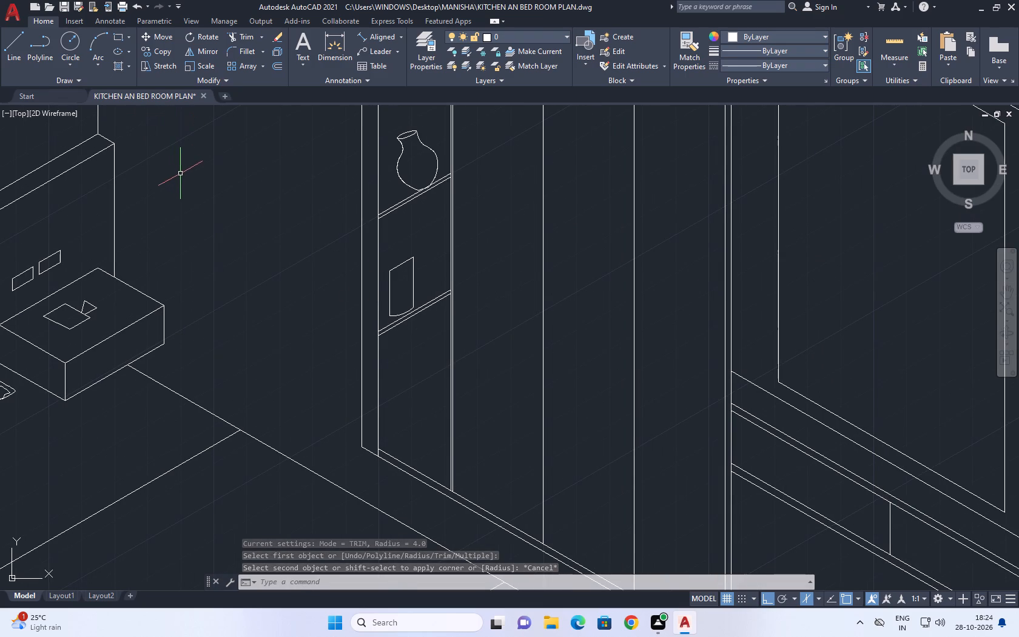
key("s")
key("p")
type("L")
key("space")
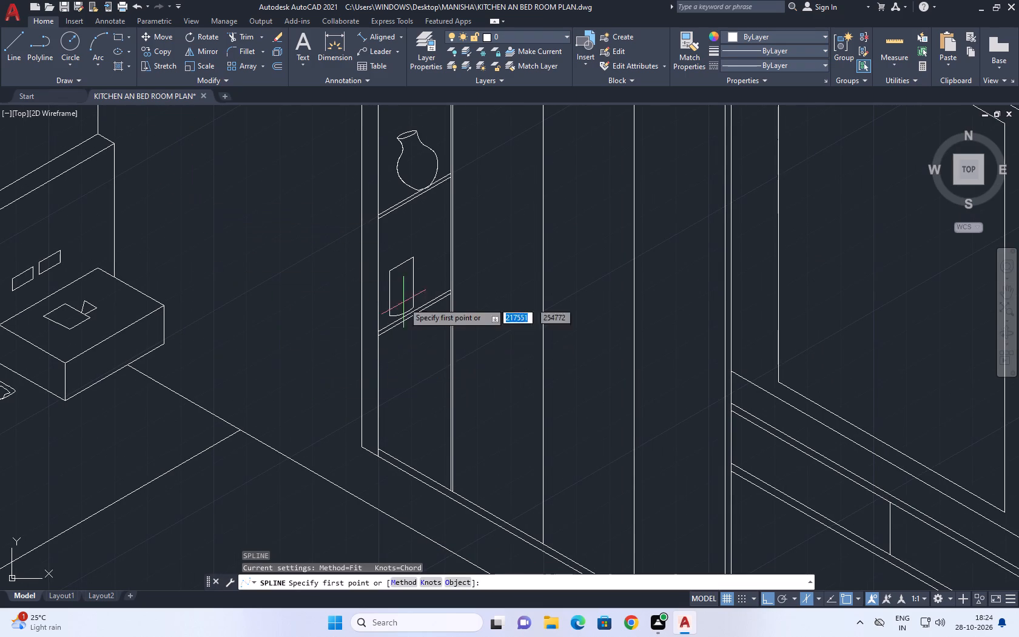
scroll(418, 255, "up", 4)
middle_click_drag(404, 261, 415, 279)
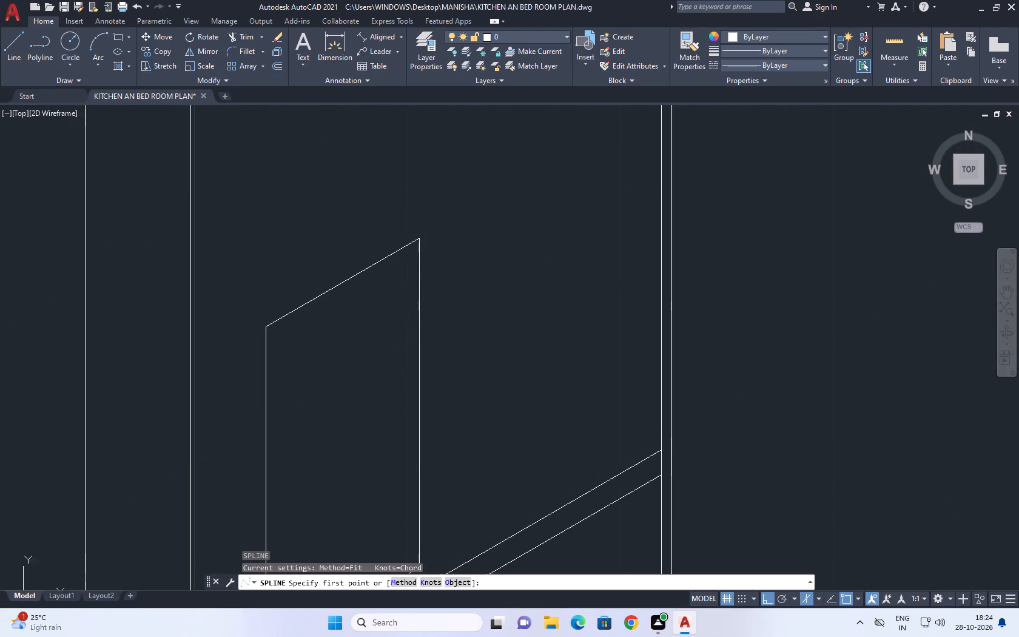
left_click(421, 234)
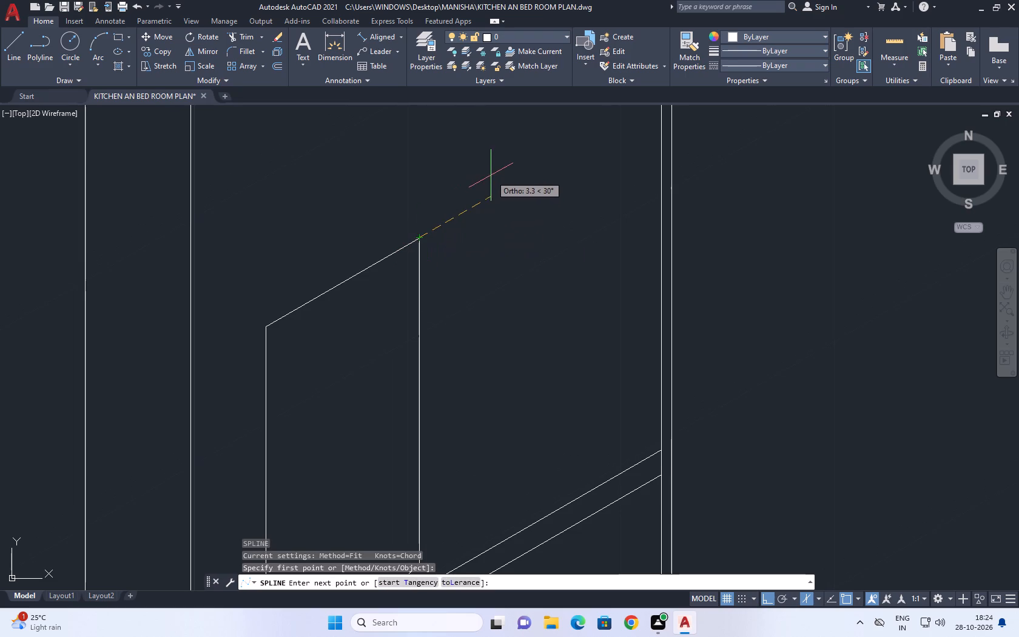
middle_click_drag(491, 175, 425, 274)
key("F8")
left_click(437, 275)
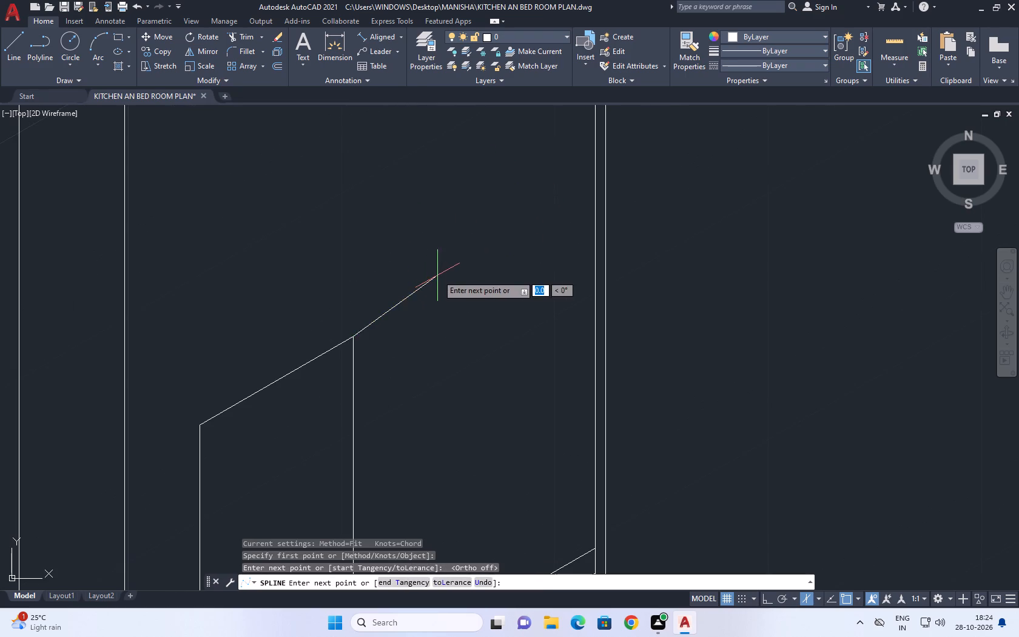
left_click(477, 248)
middle_click_drag(502, 318, 498, 237)
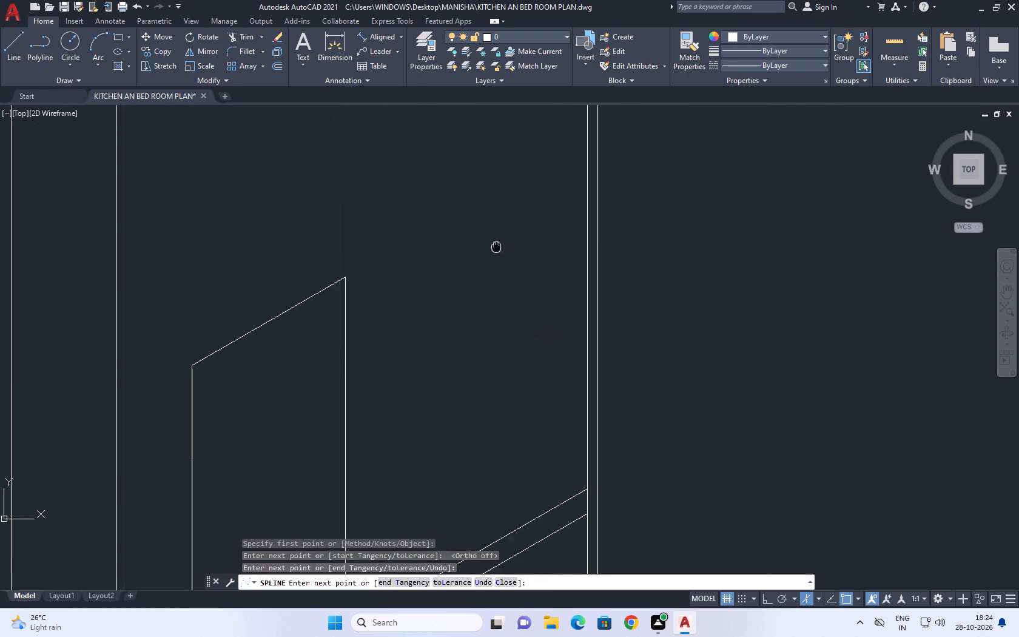
middle_click_drag(501, 266, 482, 182)
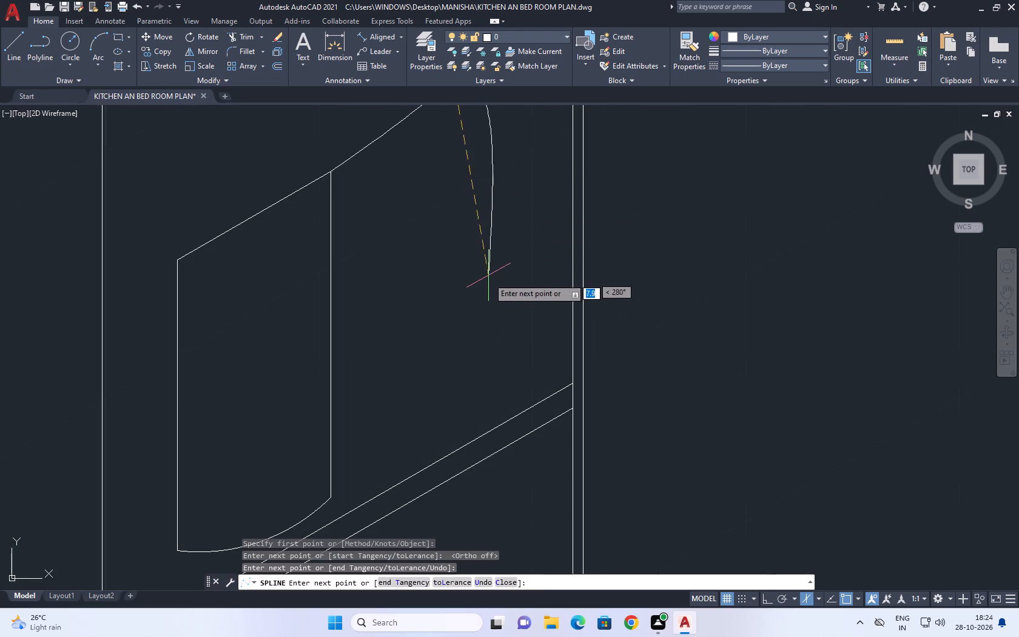
scroll(447, 320, "down", 1)
scroll(380, 419, "up", 1)
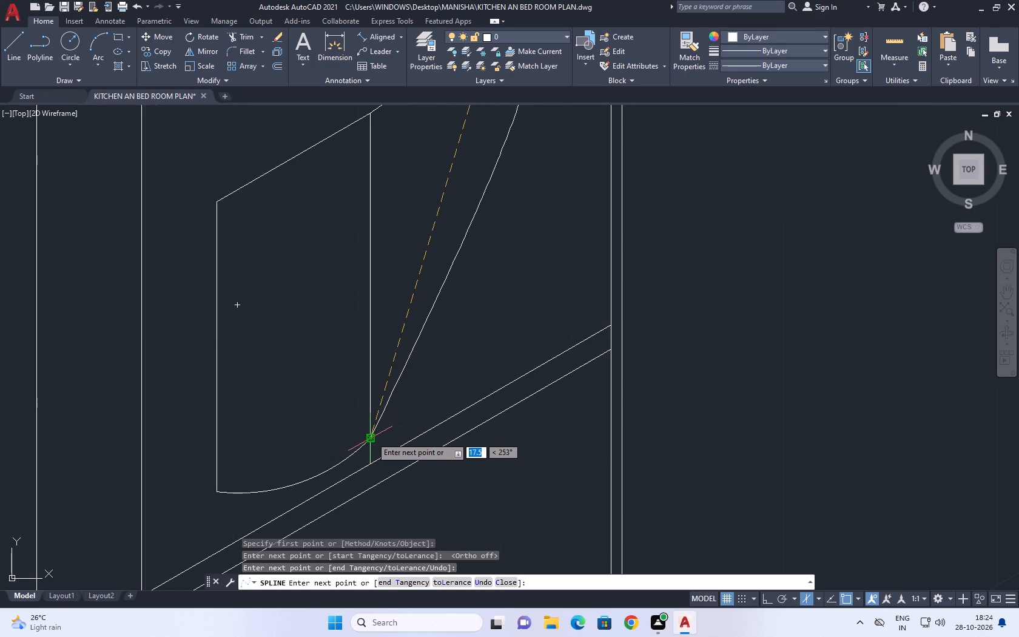
left_click(371, 437)
key("Return")
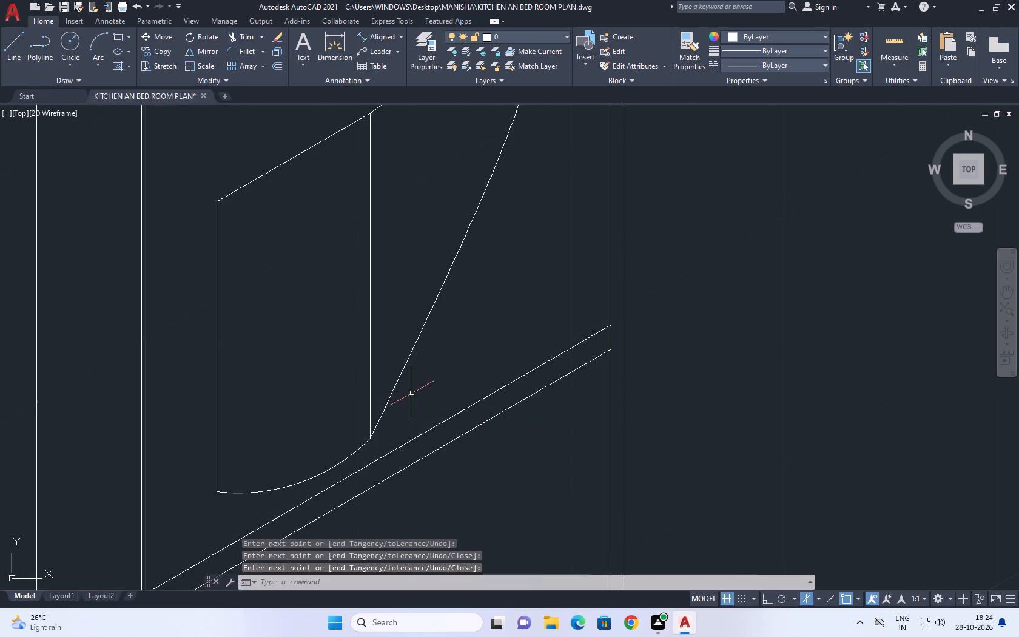
Reshape the handle spline by stretching its lower fit point down along the outer side and its upper fit point slightly lower.
scroll(411, 397, "down", 4)
middle_click_drag(403, 393, 434, 425)
scroll(428, 422, "up", 1)
scroll(458, 377, "up", 1)
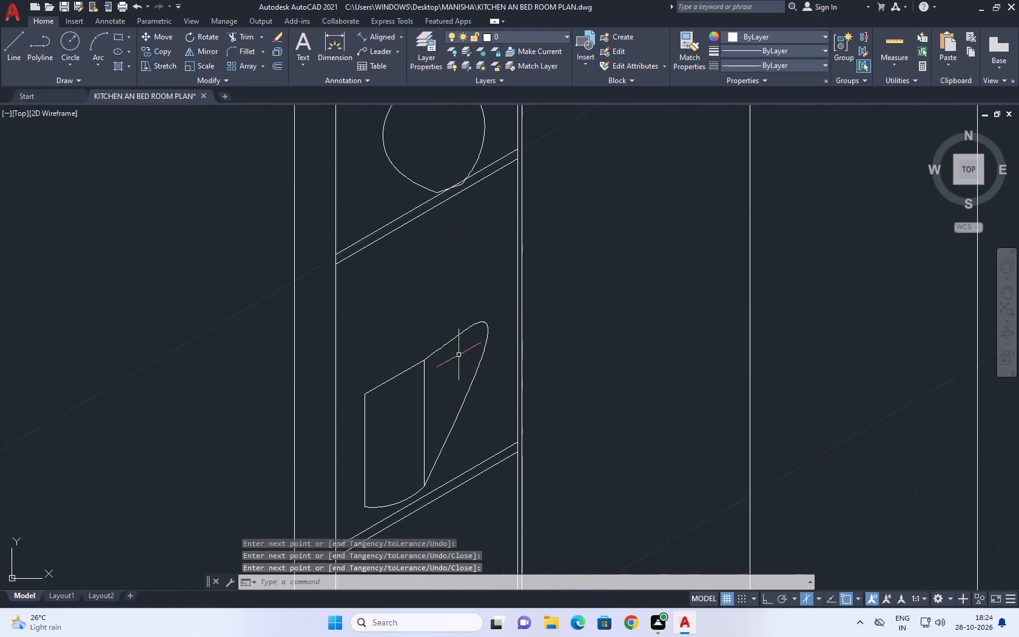
left_click_drag(472, 337, 459, 315)
left_click_drag(445, 289, 444, 280)
scroll(480, 337, "up", 2)
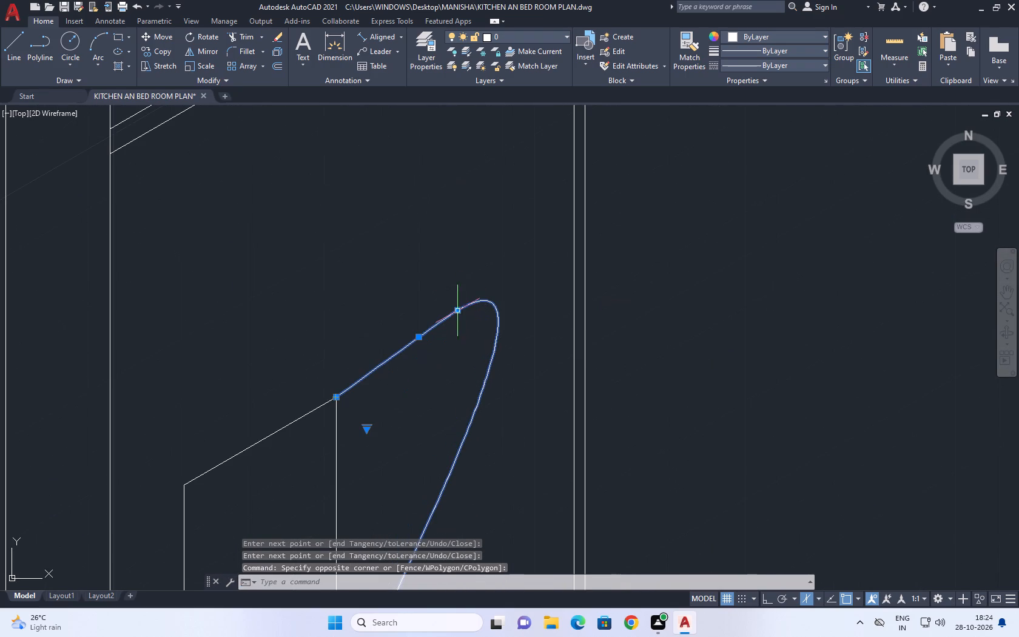
left_click(460, 309)
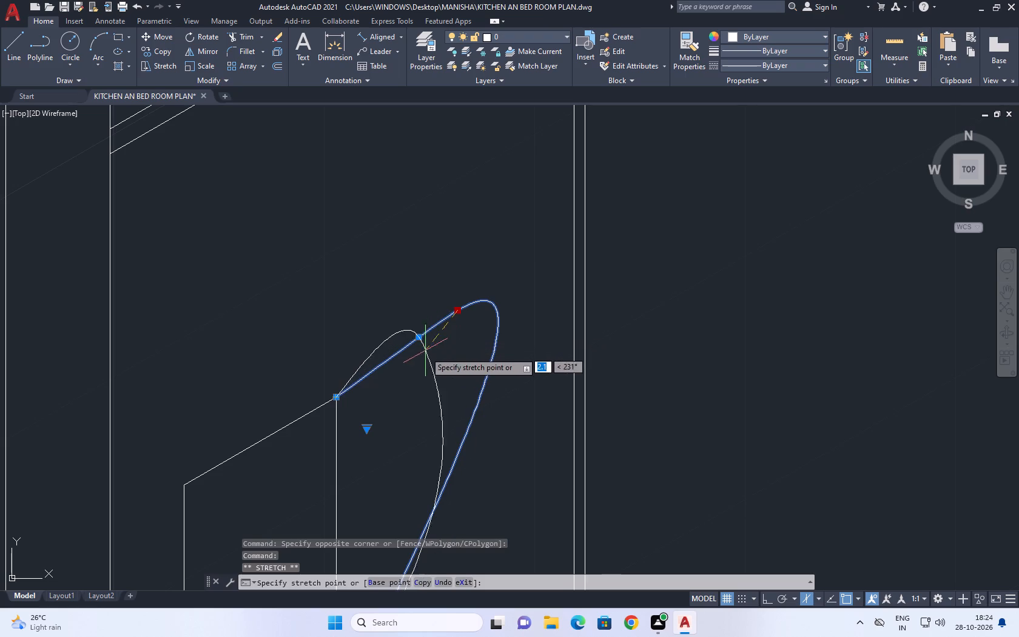
left_click(423, 365)
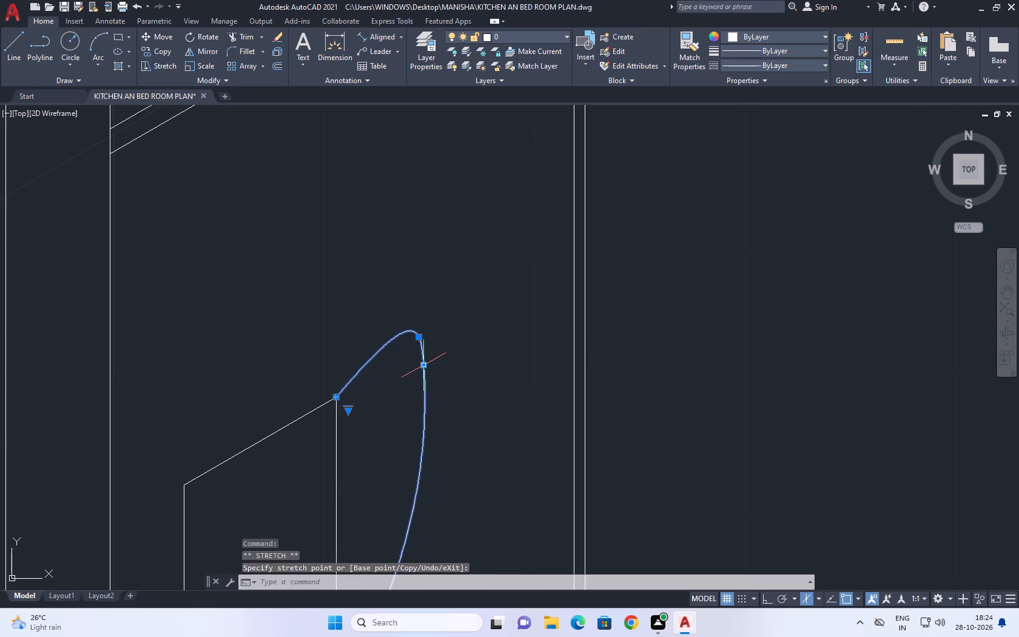
scroll(480, 274, "down", 2)
scroll(460, 315, "up", 2)
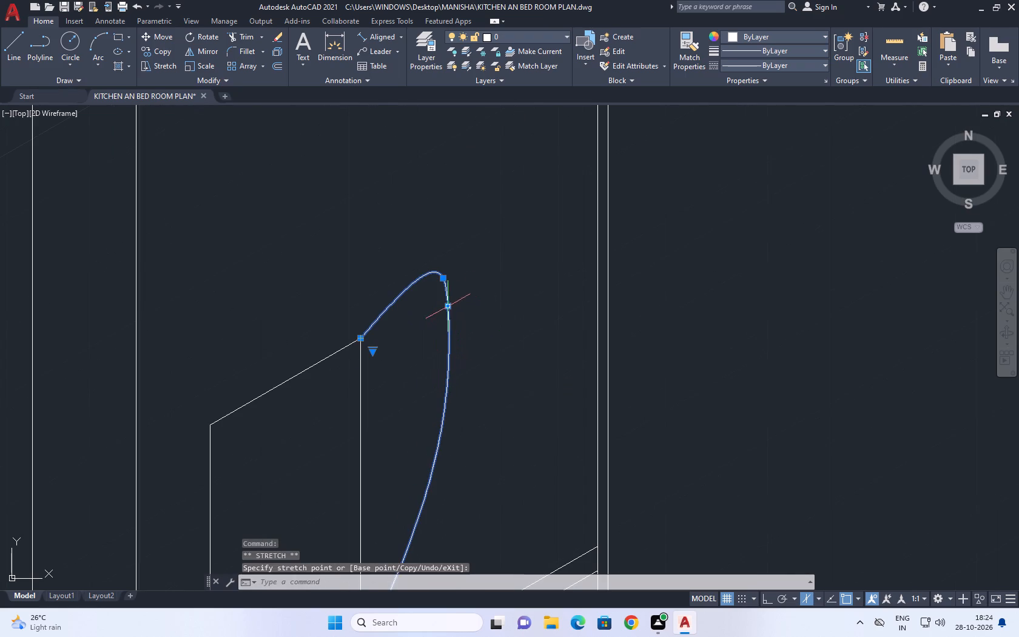
left_click(448, 305)
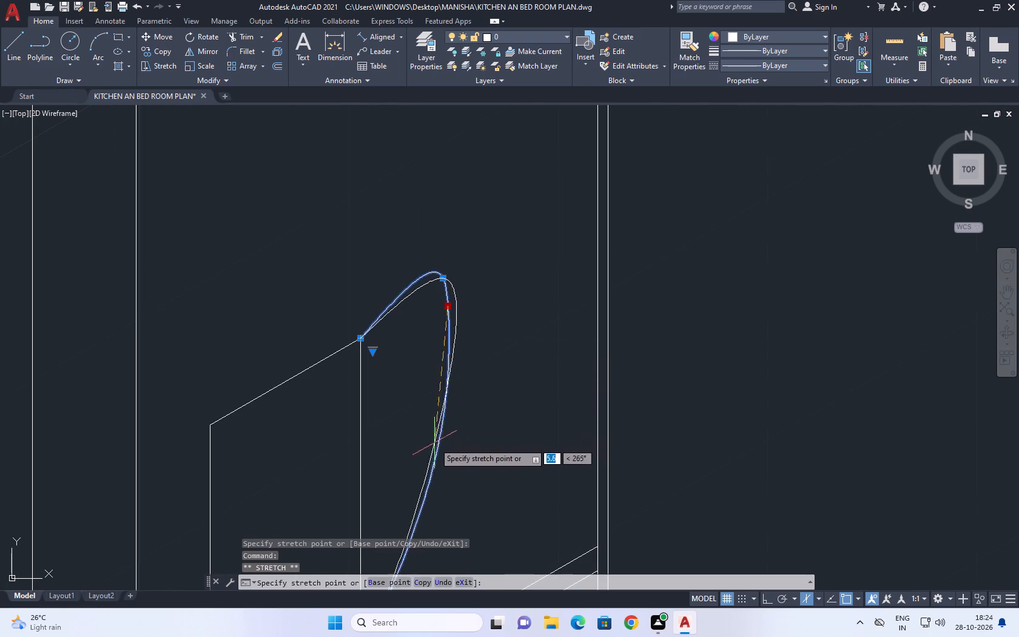
left_click(434, 445)
left_click(441, 278)
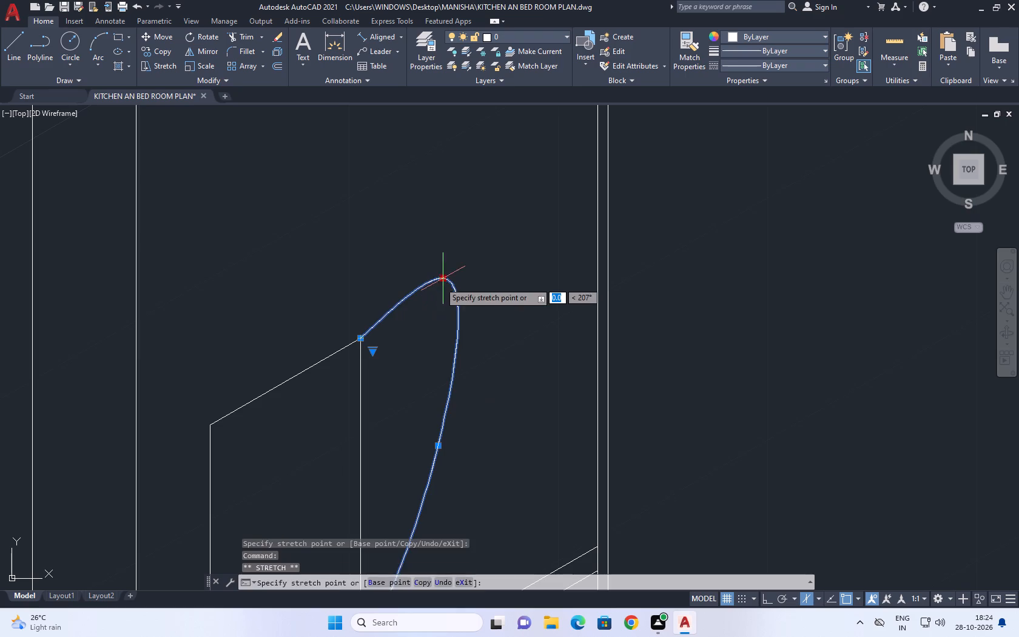
left_click(429, 311)
right_click(481, 226)
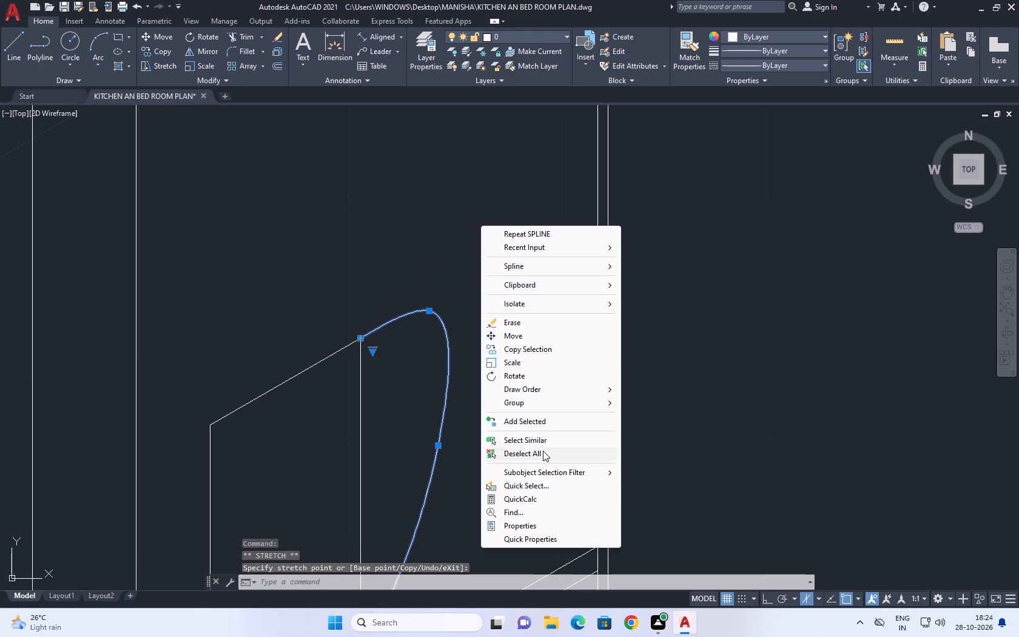
left_click(543, 451)
Draw an ellipse centred on the slanted top line's midpoint, with its axis ending at the container's top right corner.
scroll(369, 326, "down", 2)
middle_click_drag(380, 339, 487, 318)
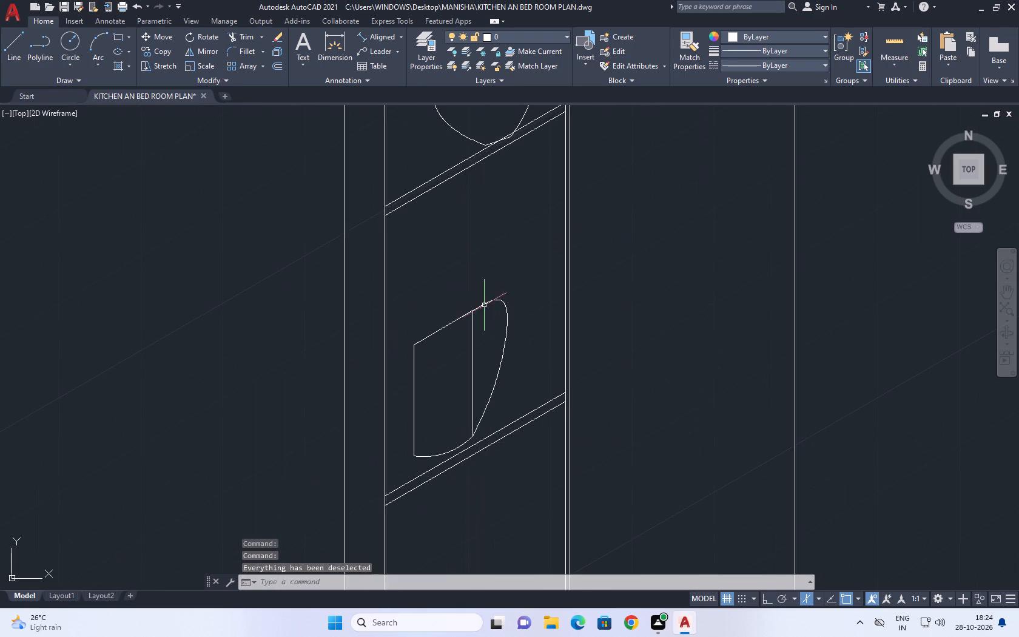
scroll(425, 346, "up", 2)
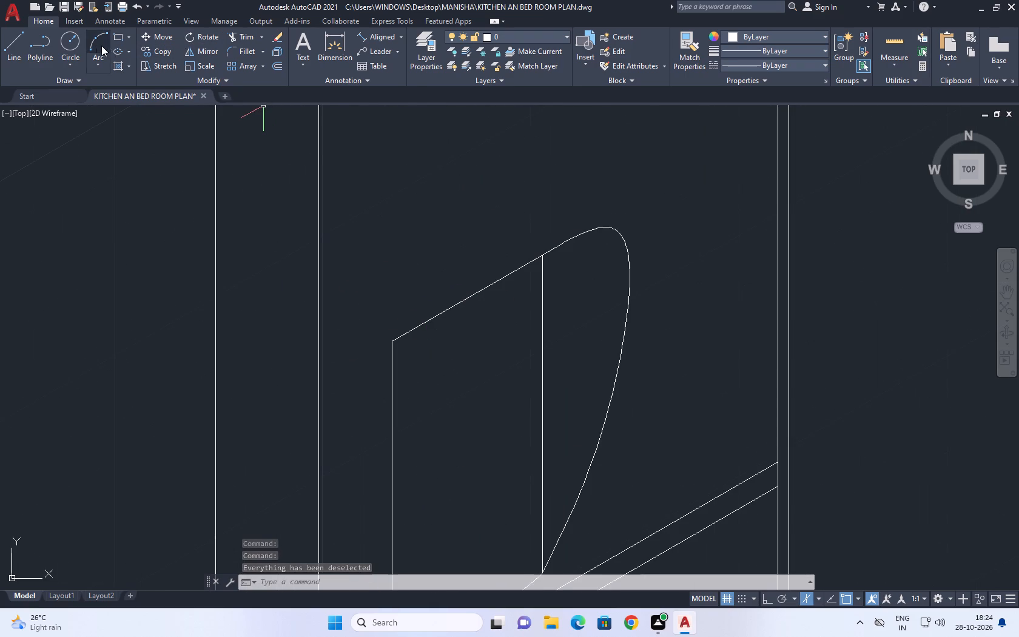
left_click(118, 49)
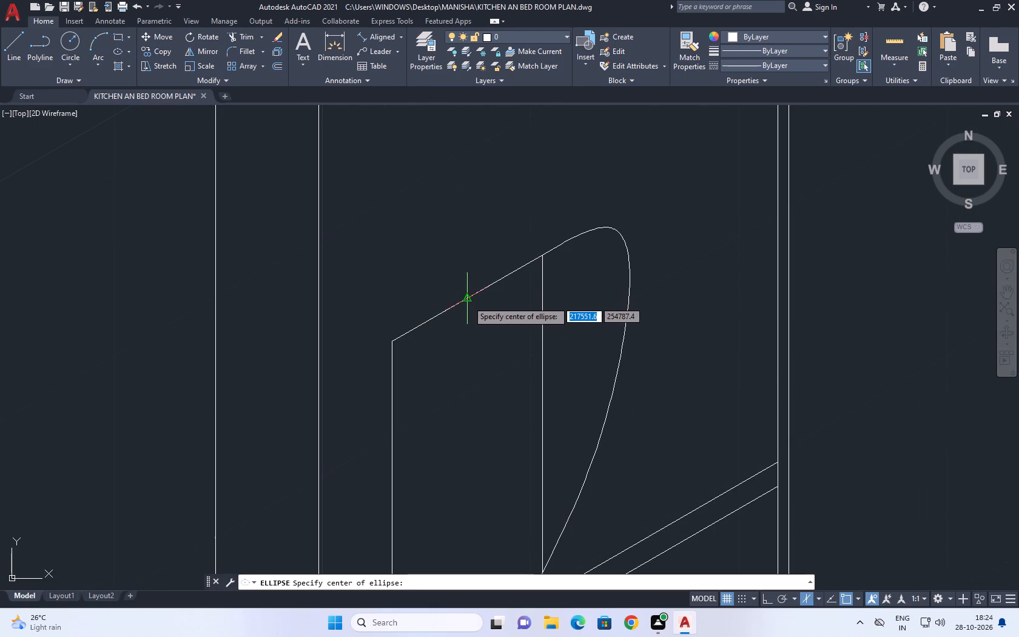
left_click(468, 301)
left_click(541, 256)
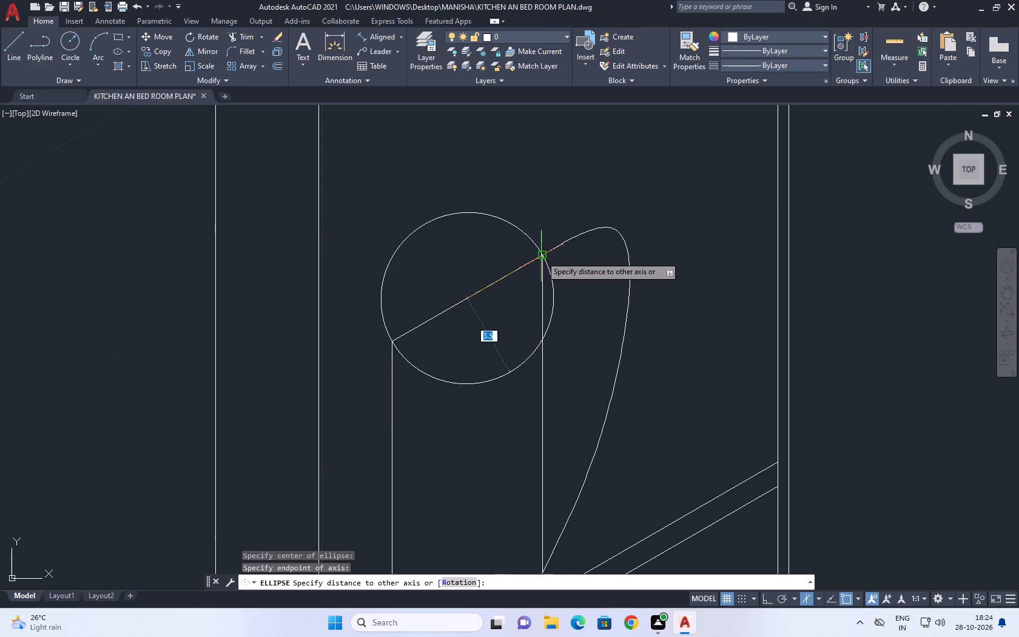
left_click(500, 247)
Narrow the rim ellipse by stretching its lower quadrant inward to a minor radius of about 1.3 units.
left_click(525, 346)
left_click(501, 327)
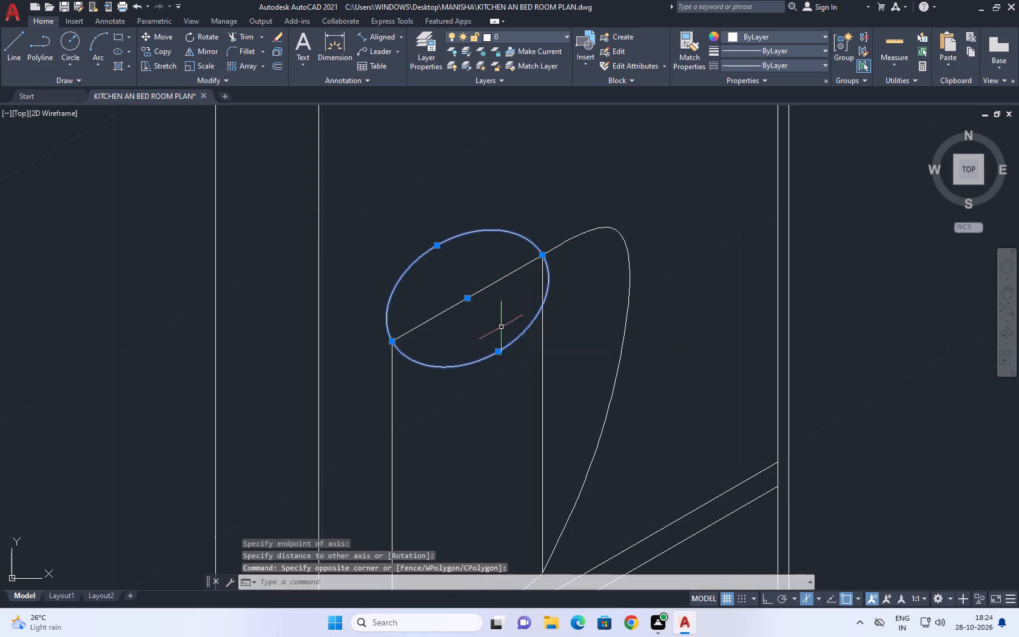
left_click(497, 351)
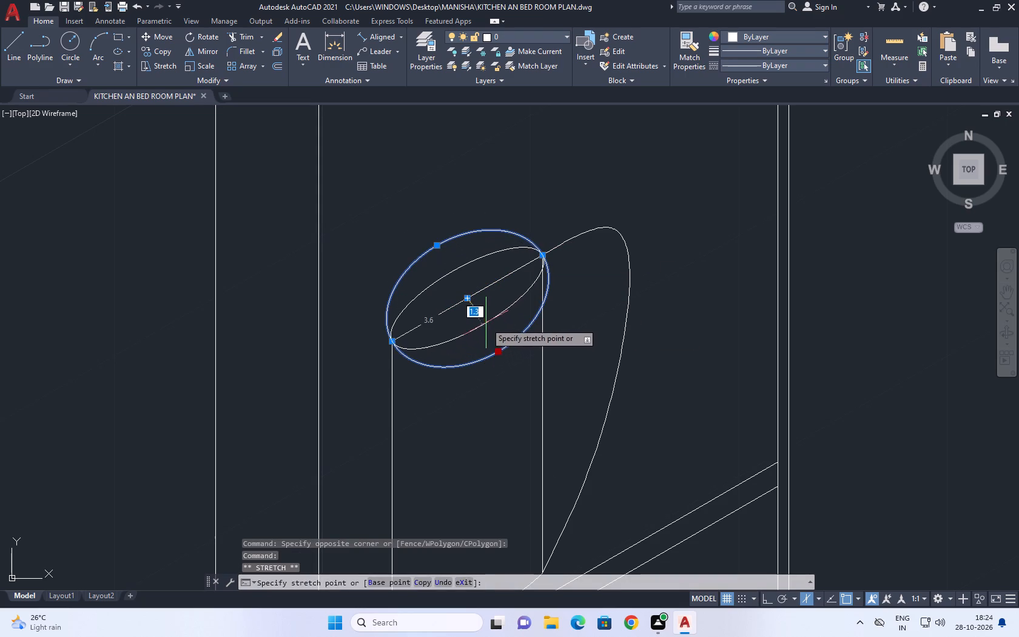
left_click(485, 322)
right_click(514, 155)
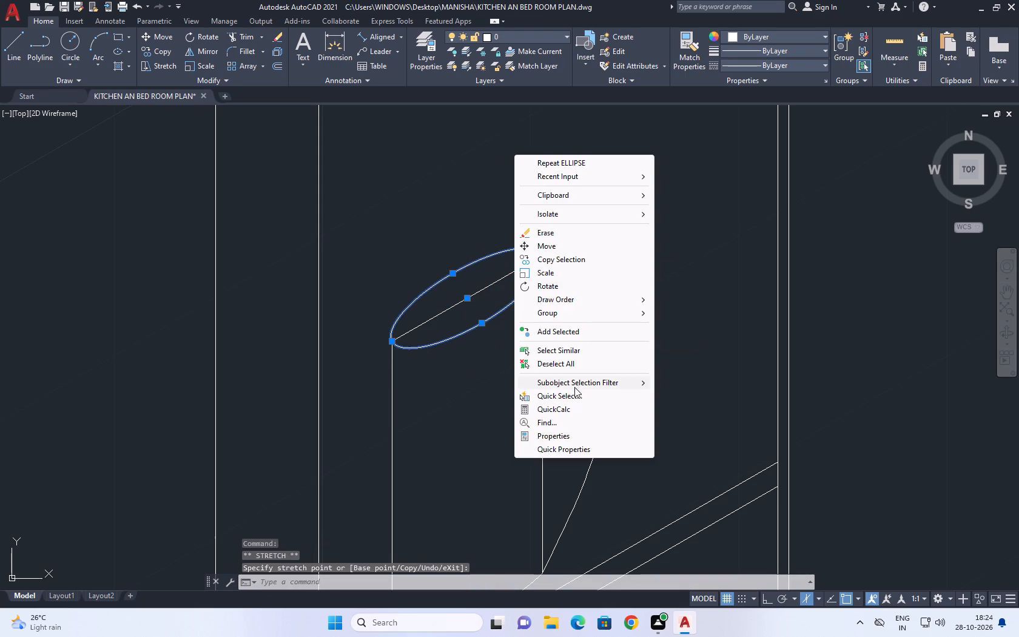
left_click(574, 359)
Erase the slanted line running through the rim ellipse.
left_click(506, 294)
left_click(491, 285)
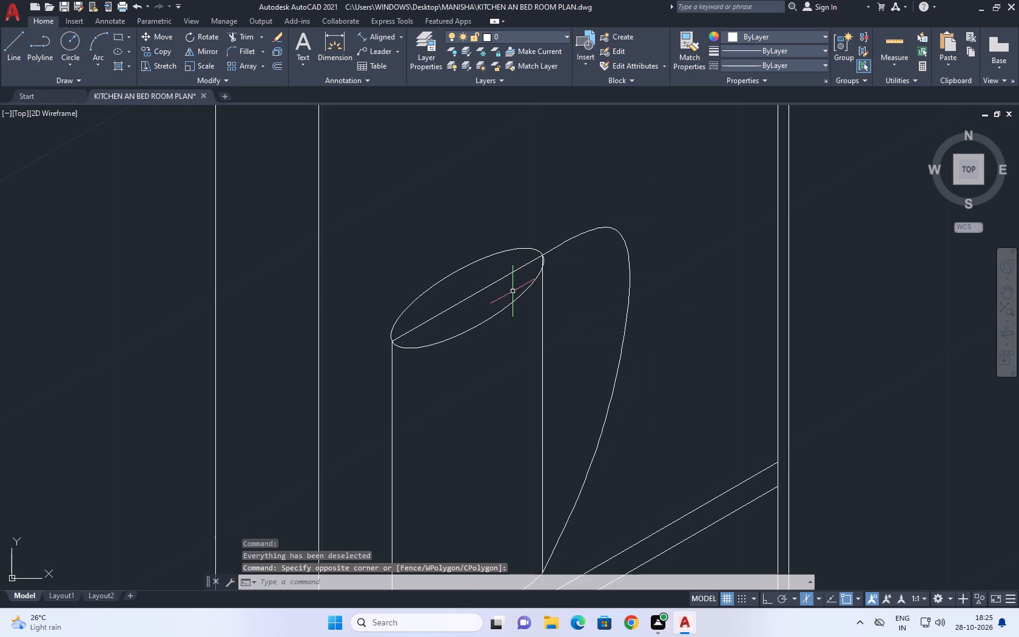
left_click(502, 277)
right_click(522, 171)
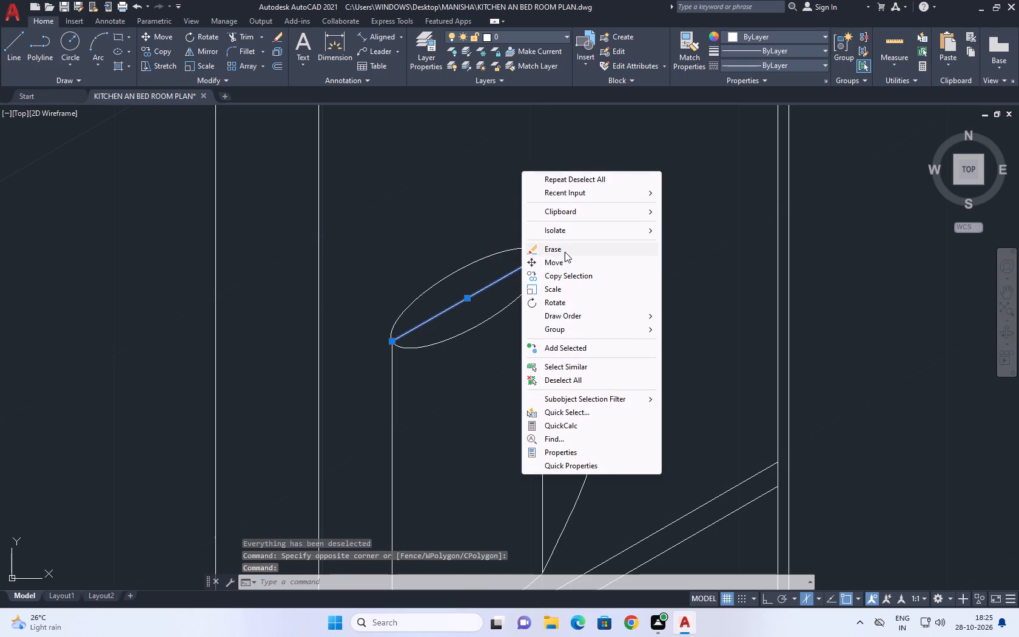
left_click(562, 248)
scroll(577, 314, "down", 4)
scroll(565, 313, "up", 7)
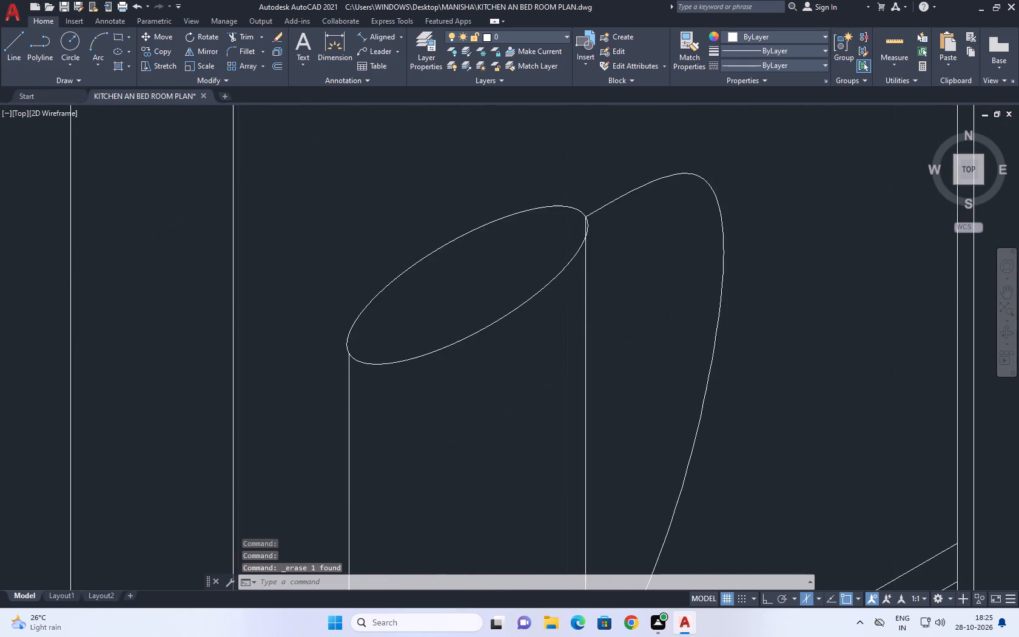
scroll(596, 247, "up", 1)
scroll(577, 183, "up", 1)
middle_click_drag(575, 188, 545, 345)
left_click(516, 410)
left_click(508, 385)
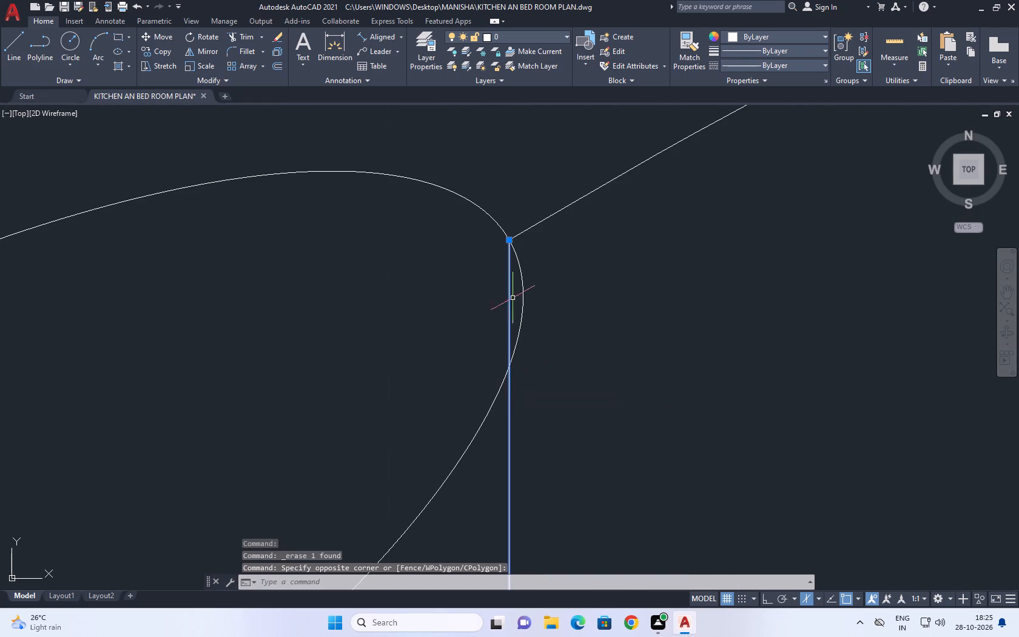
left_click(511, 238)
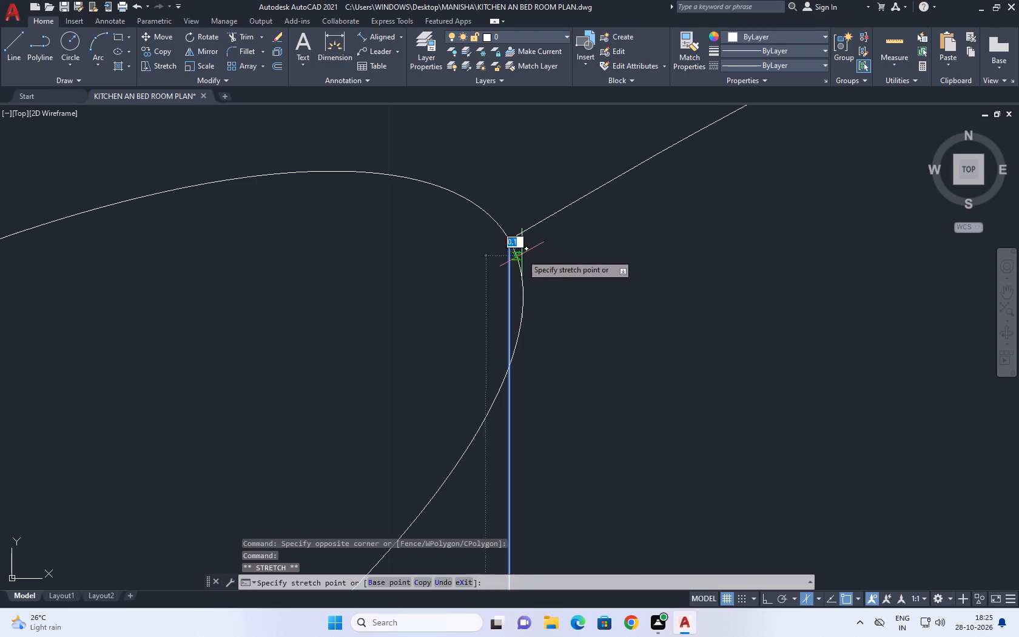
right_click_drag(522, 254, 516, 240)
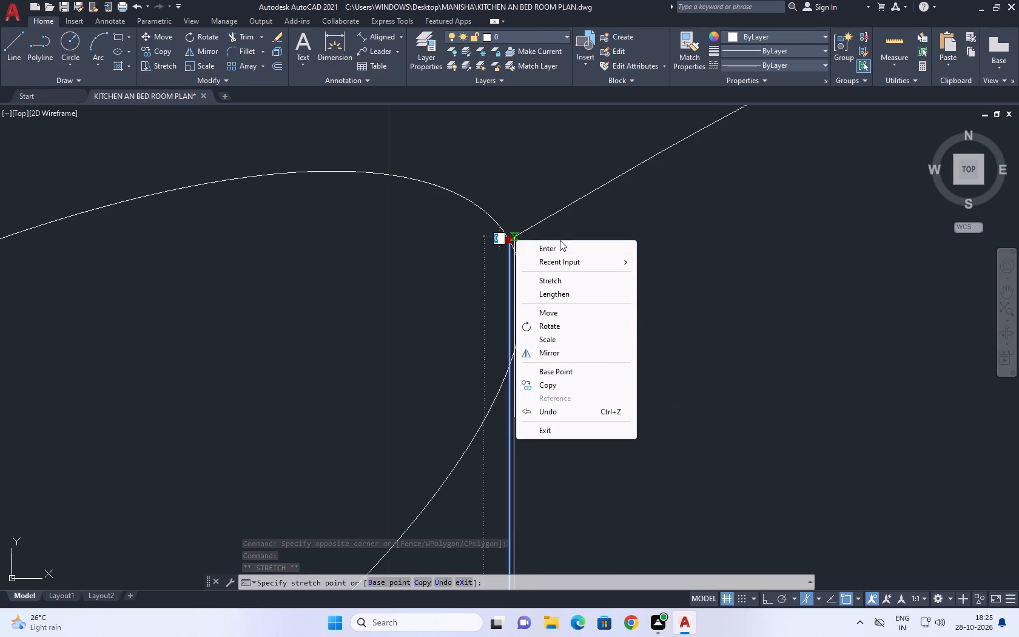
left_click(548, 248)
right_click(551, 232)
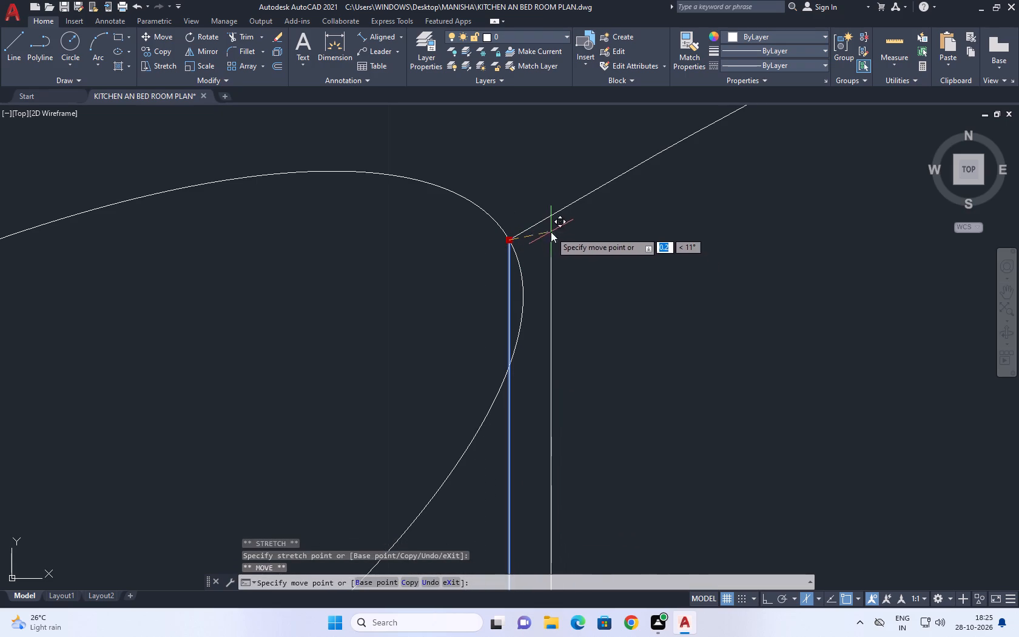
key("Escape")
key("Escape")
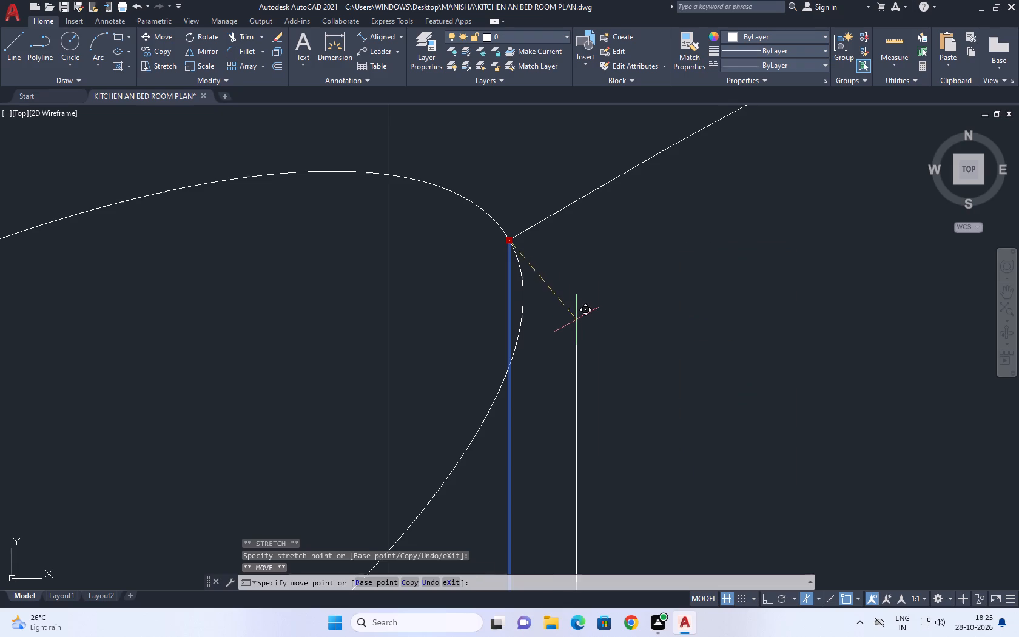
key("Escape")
Copy the mug's handle spline a short distance inward and down to form the handle's inner edge.
scroll(527, 293, "down", 6)
middle_click(578, 289)
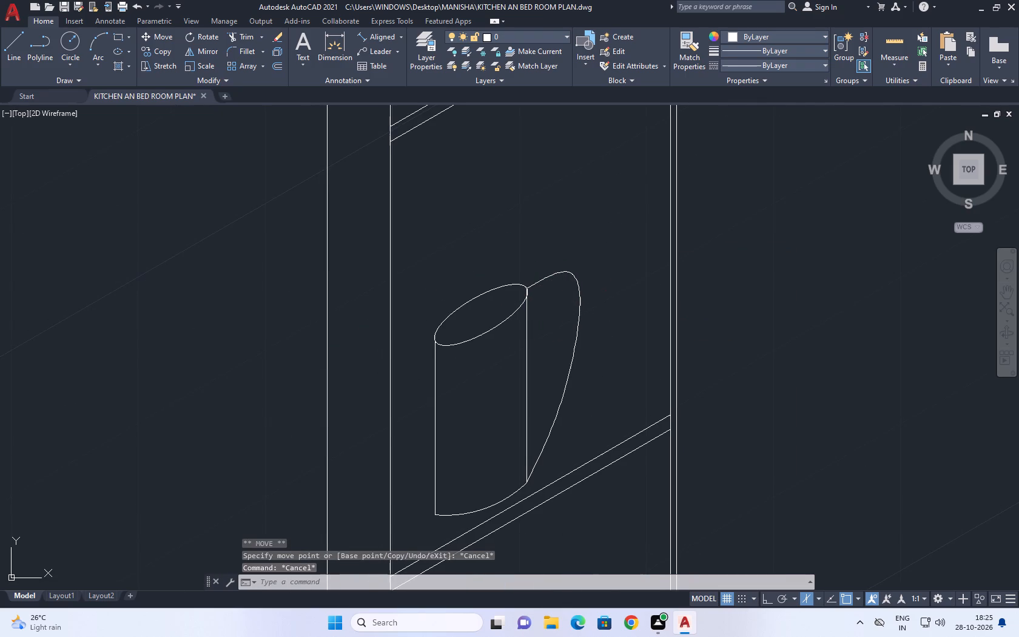
scroll(578, 352, "down", 3)
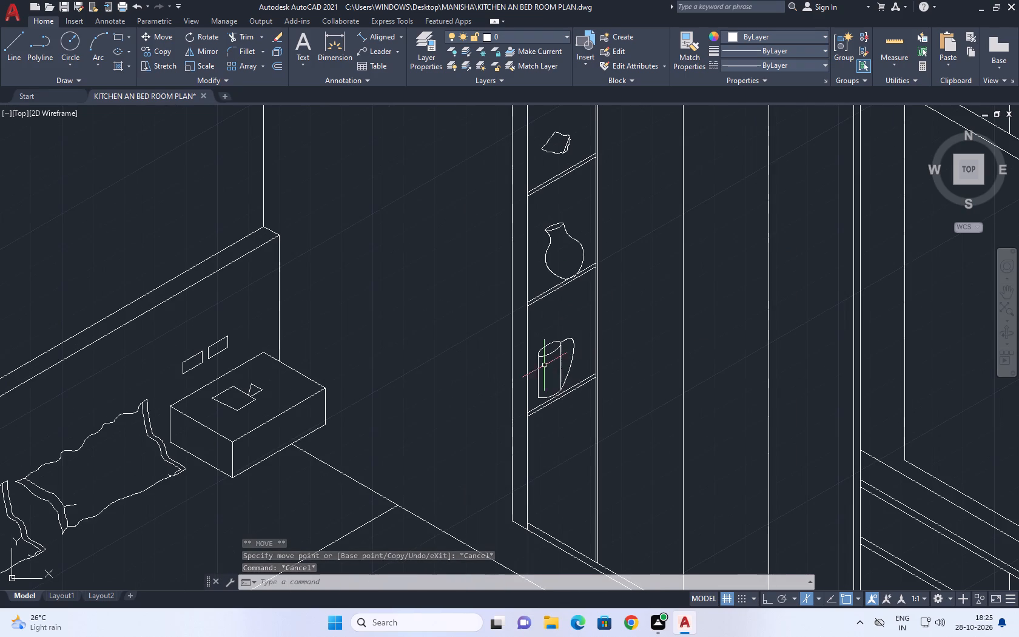
middle_click_drag(561, 377, 541, 373)
scroll(549, 356, "up", 3)
left_click(557, 302)
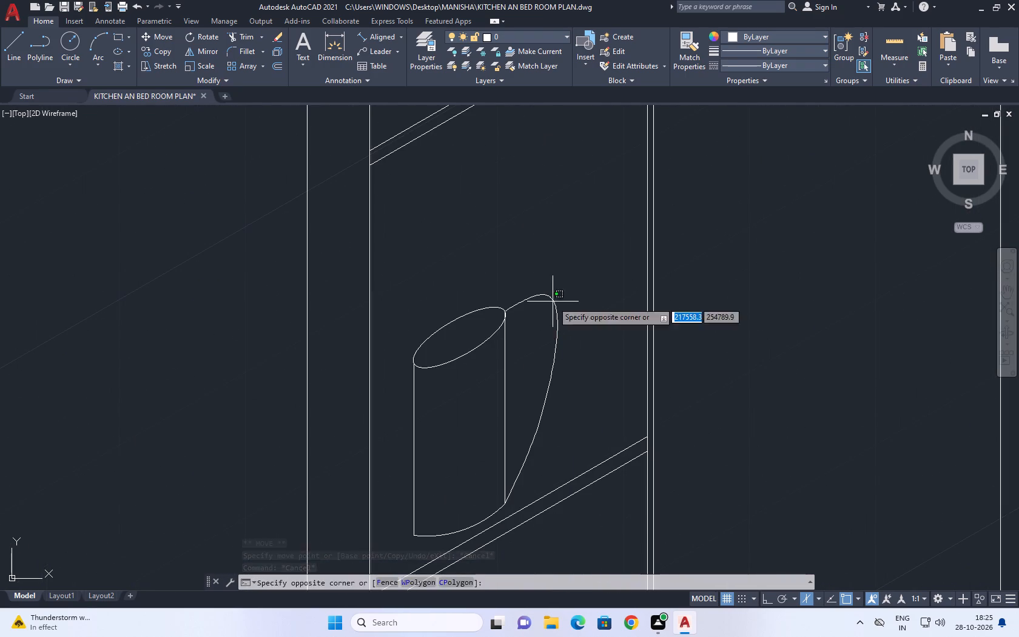
left_click(552, 302)
left_click(163, 52)
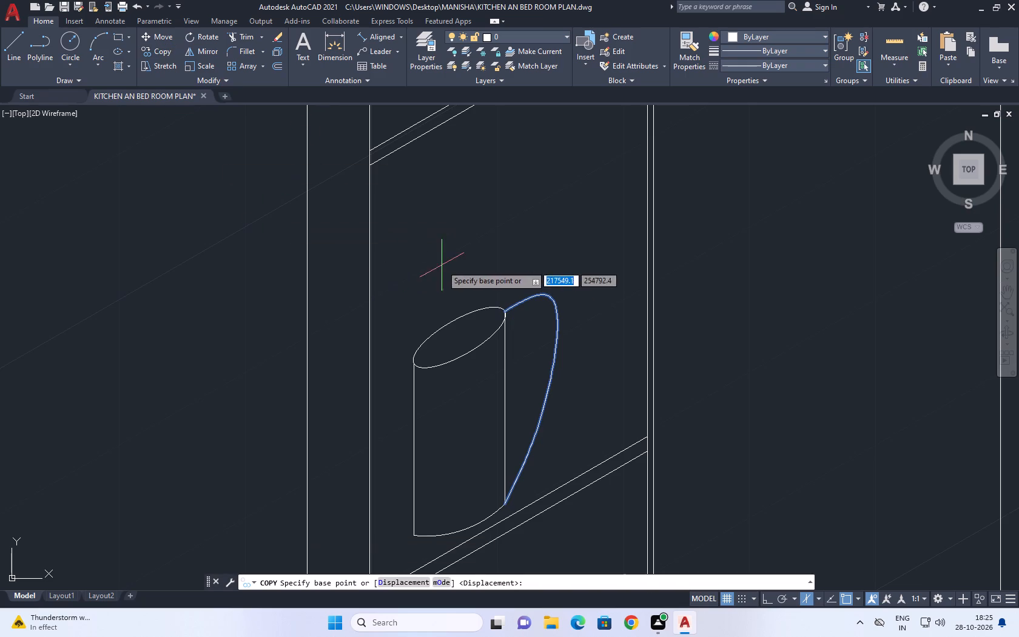
scroll(501, 340, "up", 1)
left_click(553, 316)
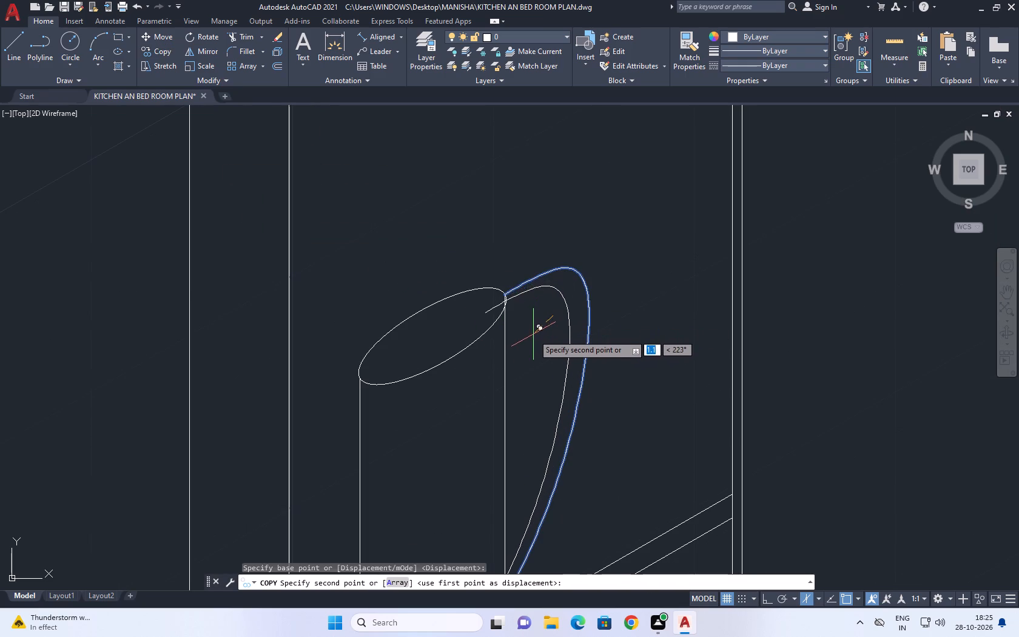
left_click(532, 338)
right_click(611, 267)
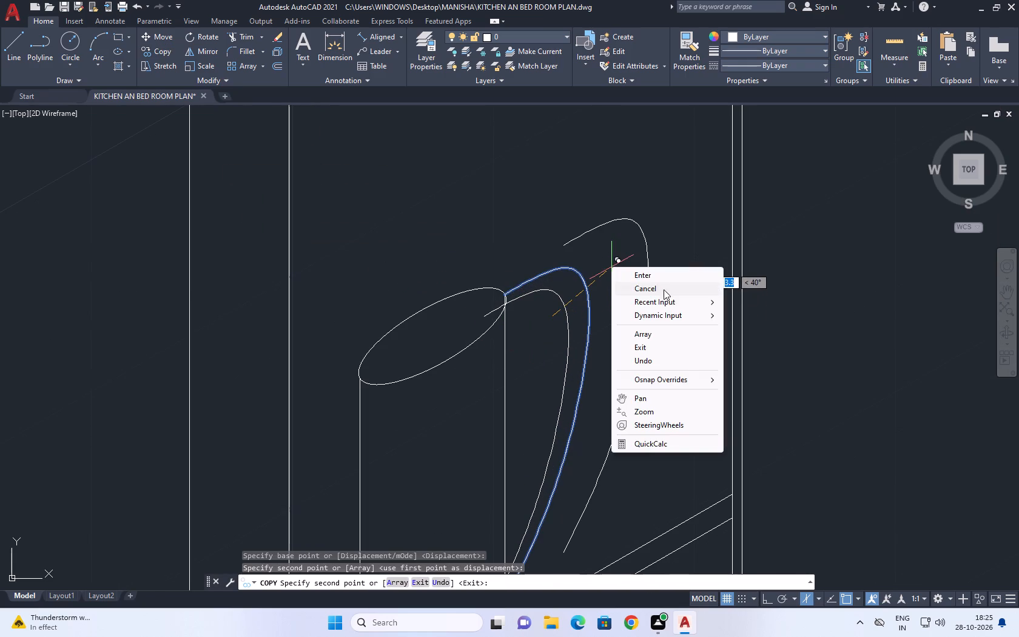
left_click(662, 286)
middle_click_drag(571, 315, 485, 284)
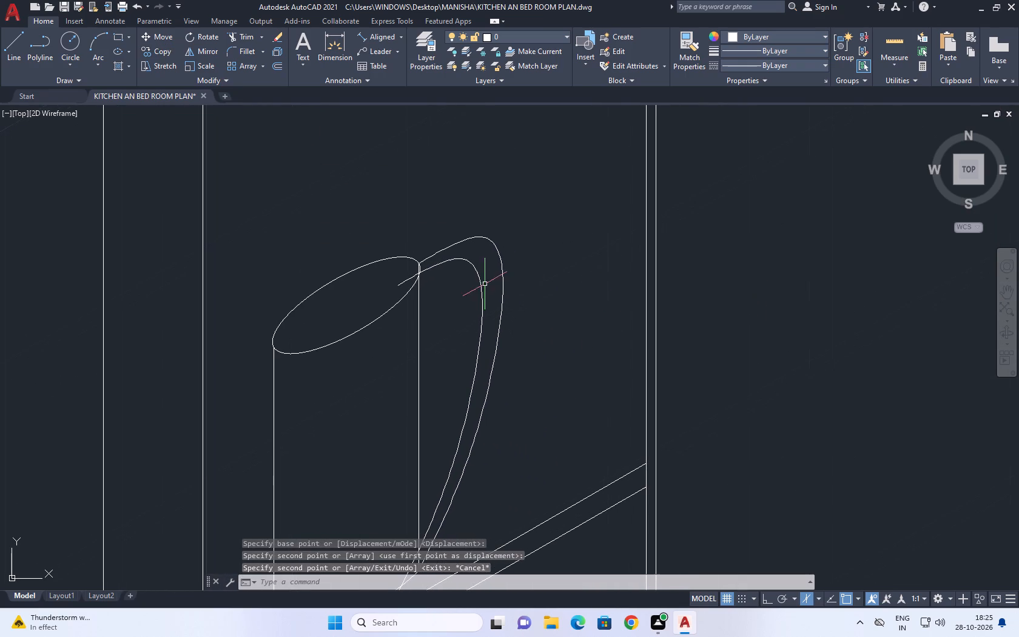
Trim the copied handle spline's ends where they run inside the mug's rim and past its side near the base.
left_click(241, 38)
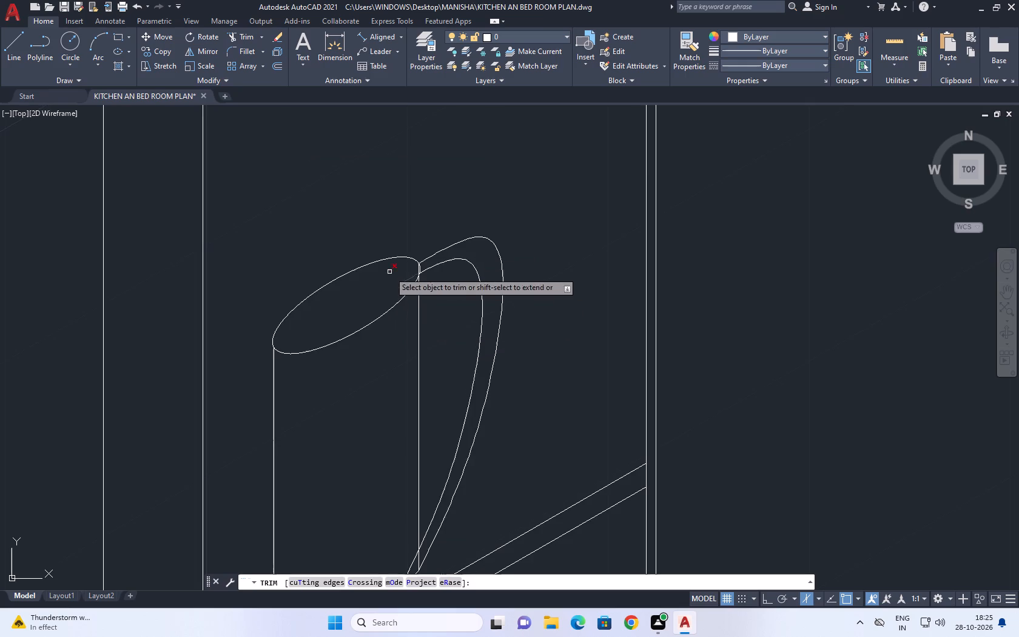
scroll(389, 269, "up", 3)
left_click(444, 325)
scroll(471, 295, "down", 3)
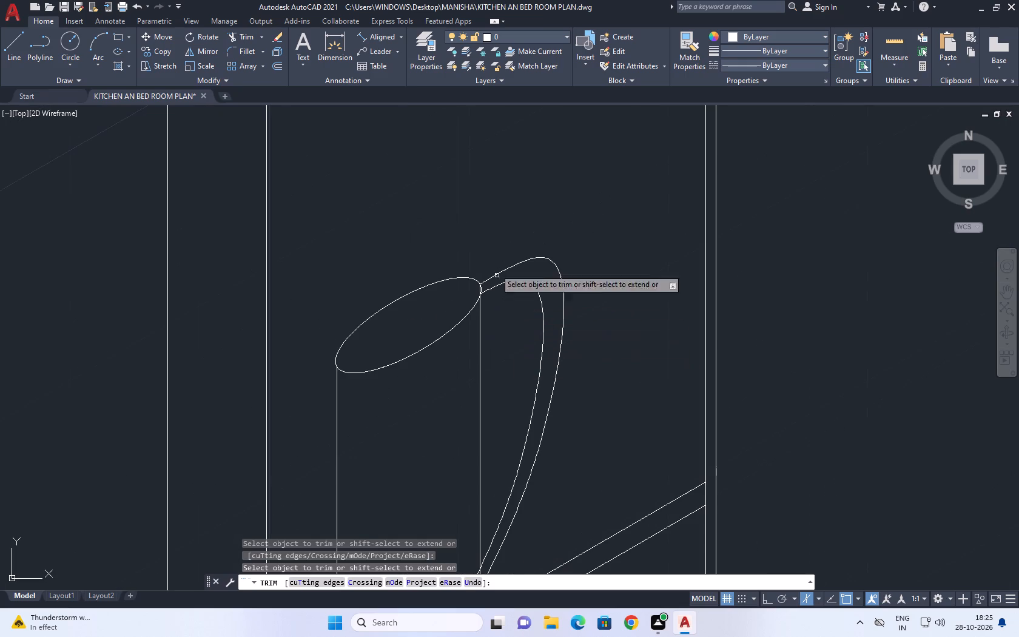
middle_click(492, 212)
scroll(515, 382, "down", 2)
scroll(504, 463, "up", 4)
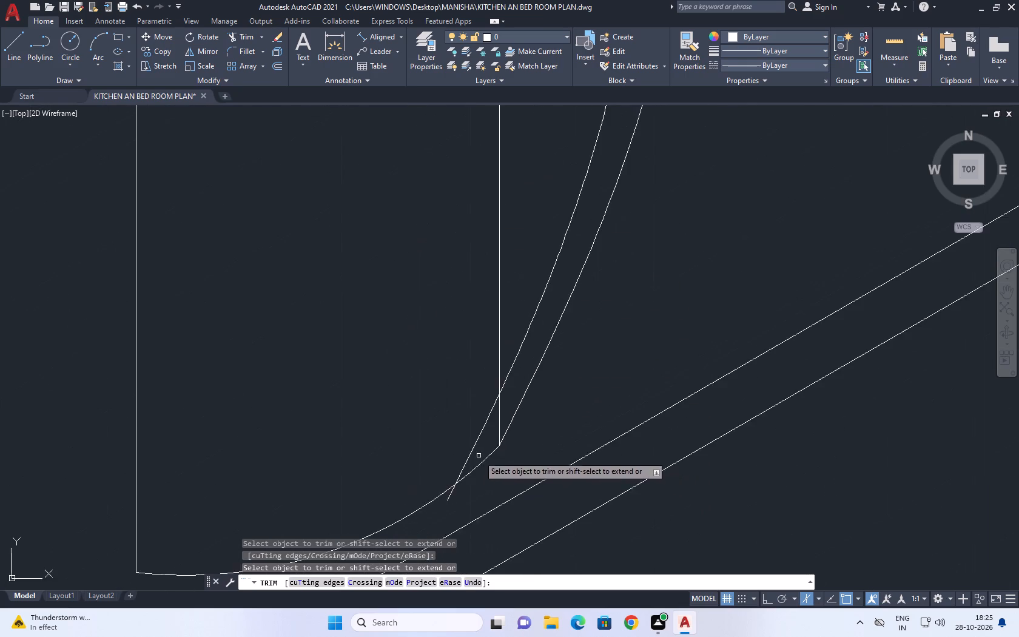
middle_click_drag(478, 455, 514, 366)
scroll(509, 374, "up", 3)
left_click_drag(522, 347, 499, 331)
left_click(449, 293)
left_click(523, 317)
scroll(546, 302, "down", 5)
scroll(528, 362, "up", 4)
scroll(470, 255, "up", 3)
left_click(536, 240)
left_click(402, 274)
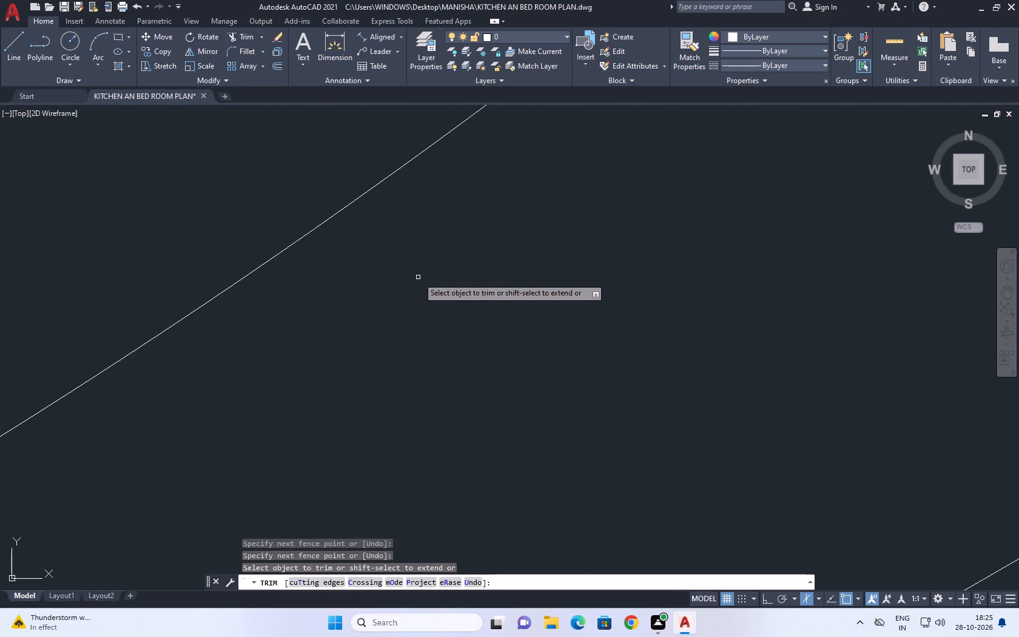
right_click(465, 269)
left_click(514, 287)
Stretch the inner handle spline's upper end down to where the rim ellipse crosses the mug's side line.
scroll(524, 302, "down", 6)
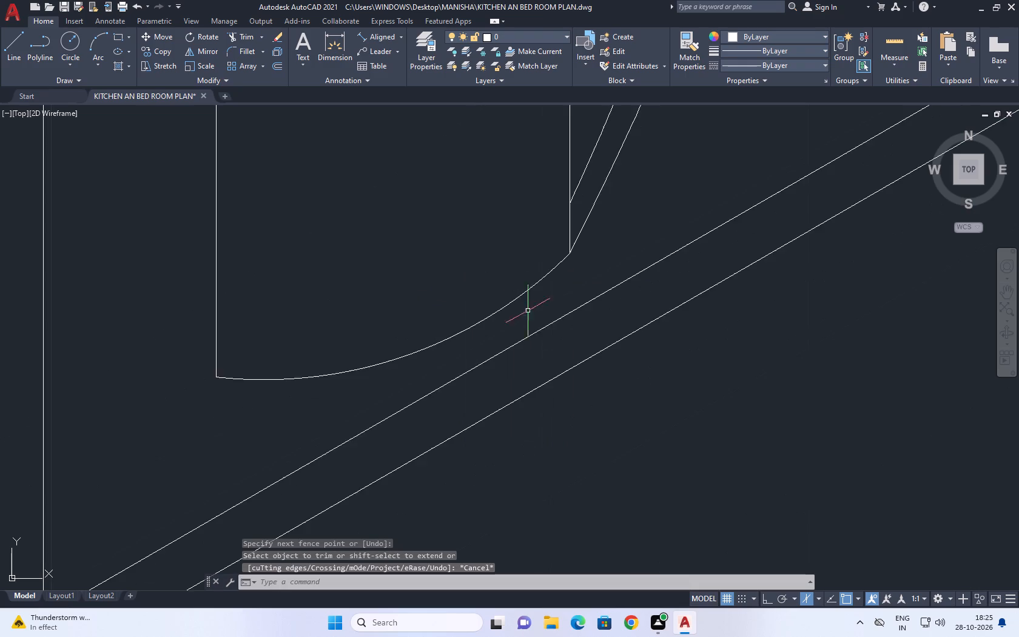
scroll(533, 314, "down", 3)
scroll(595, 293, "down", 2)
scroll(577, 229, "up", 6)
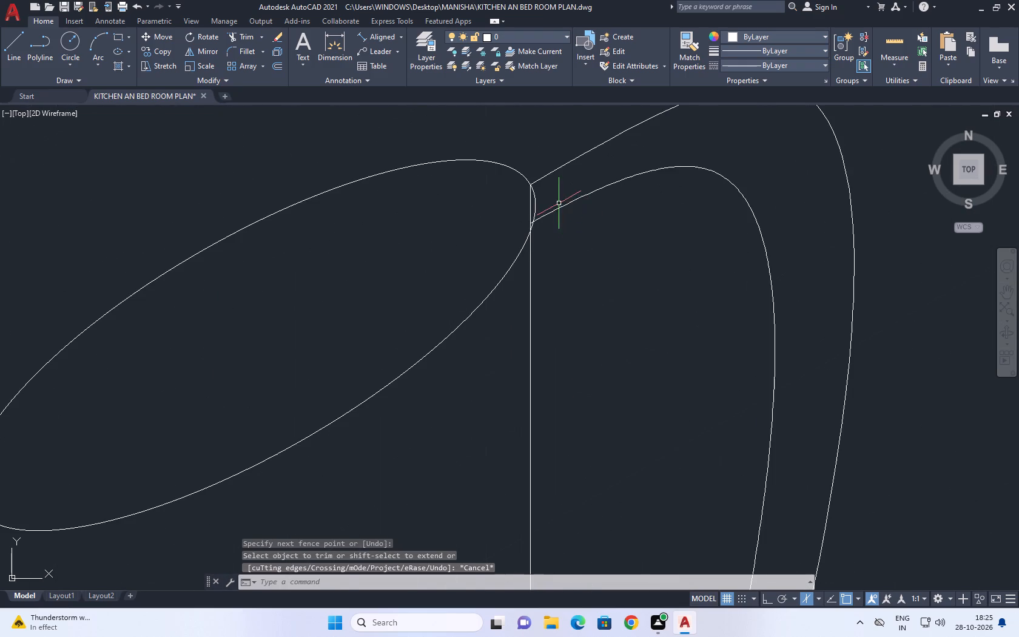
left_click(559, 203)
left_click(537, 226)
scroll(527, 218, "up", 2)
left_click(532, 232)
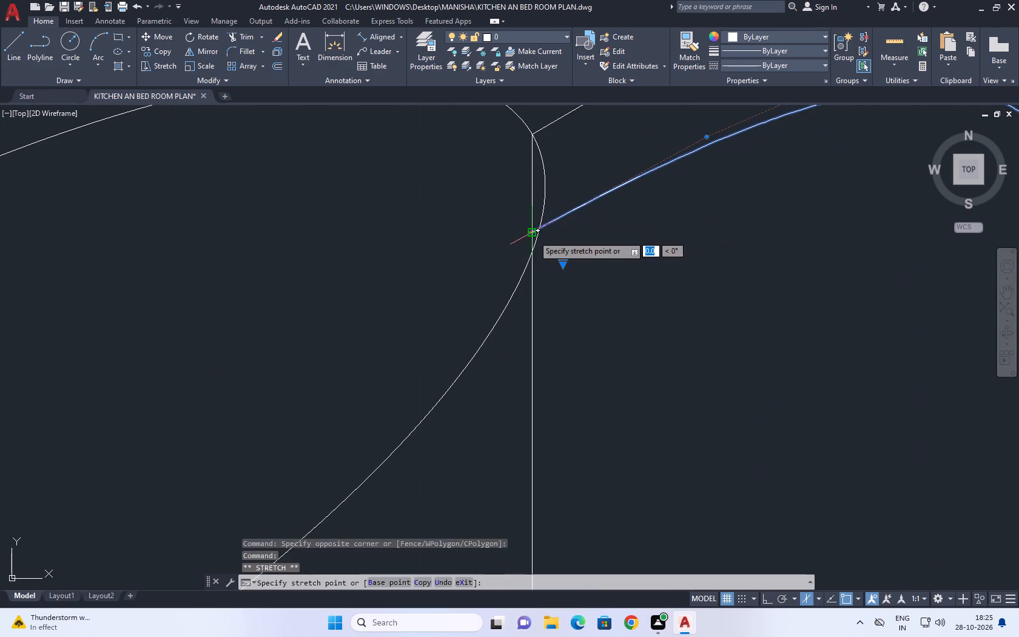
left_click(533, 252)
scroll(539, 263, "down", 4)
middle_click_drag(628, 255, 496, 312)
right_click(565, 209)
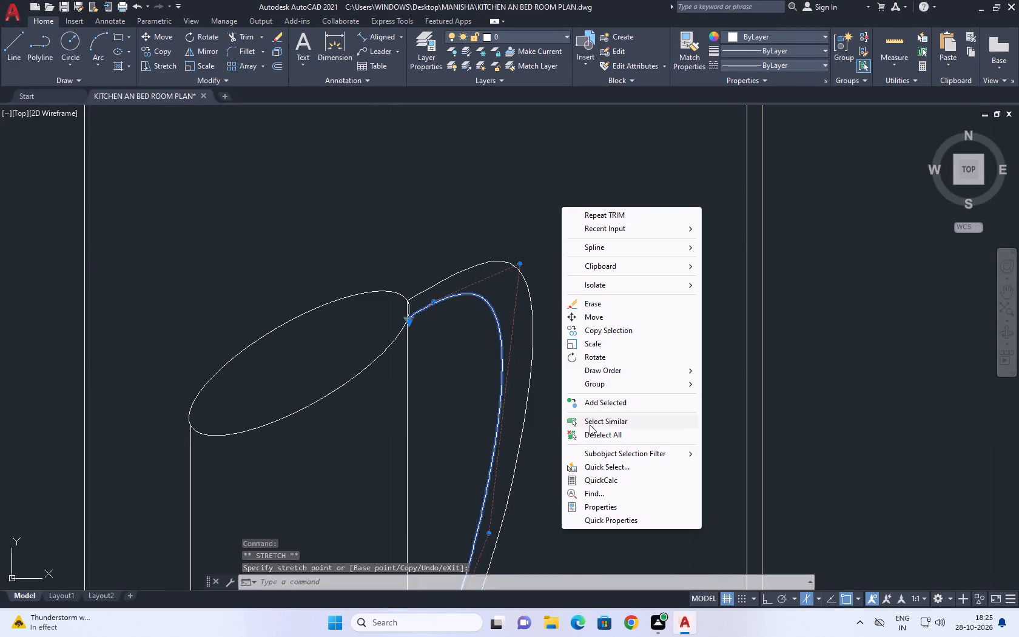
left_click(593, 434)
Draw a tall isometric door handle outline about 2.7 units wide on the wardrobe door beside the shelf column, using the left isoplane.
scroll(560, 374, "down", 5)
middle_click_drag(549, 426, 401, 411)
scroll(400, 410, "down", 2)
middle_click_drag(410, 412, 449, 440)
type("L")
key("space")
middle_click_drag(486, 458, 491, 426)
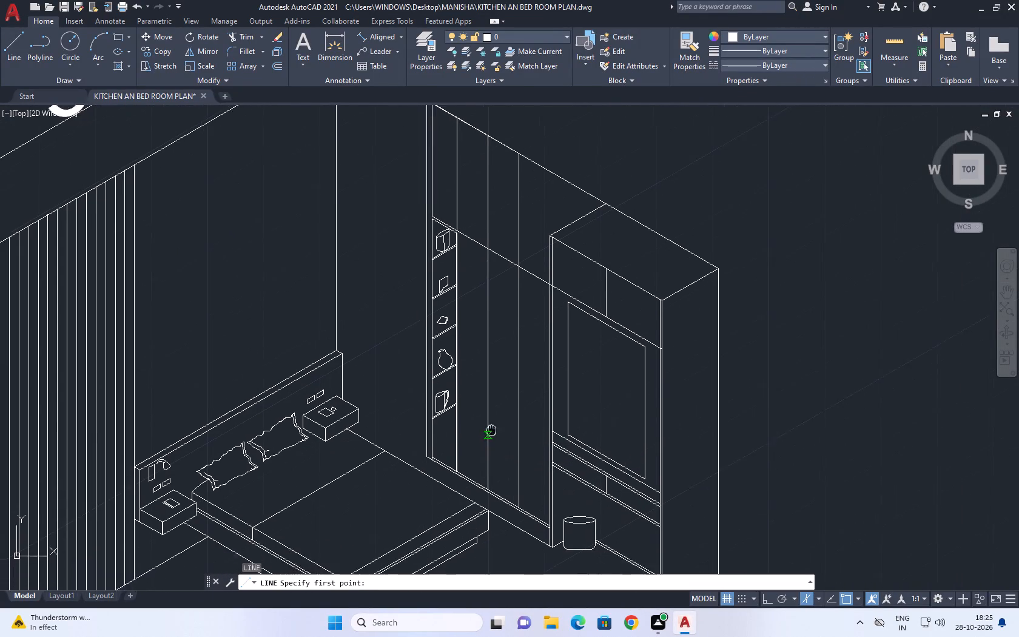
middle_click_drag(491, 426, 494, 405)
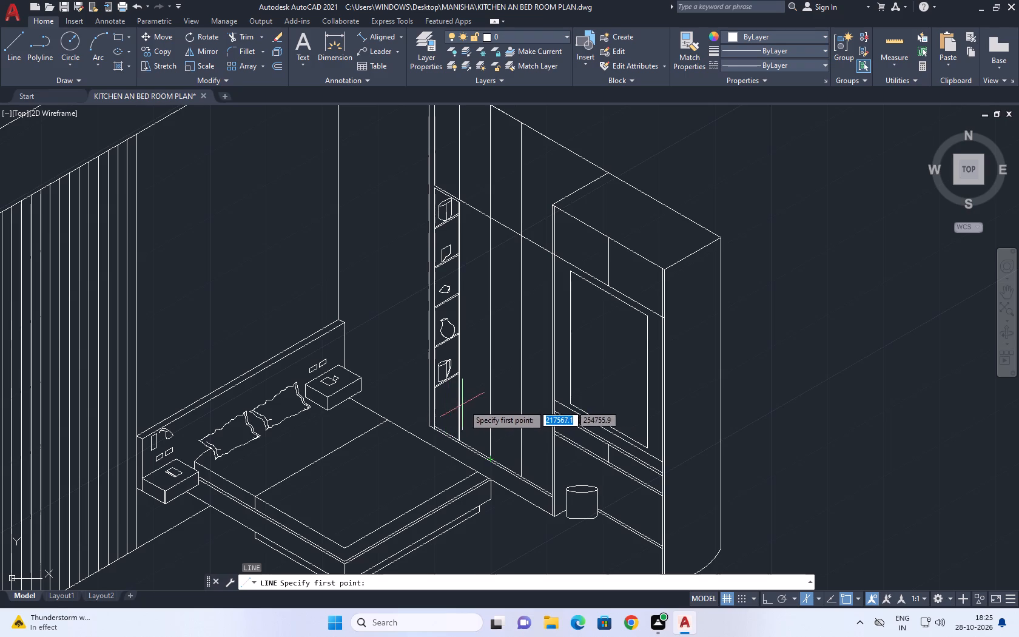
scroll(494, 399, "up", 1)
middle_click_drag(494, 397, 512, 425)
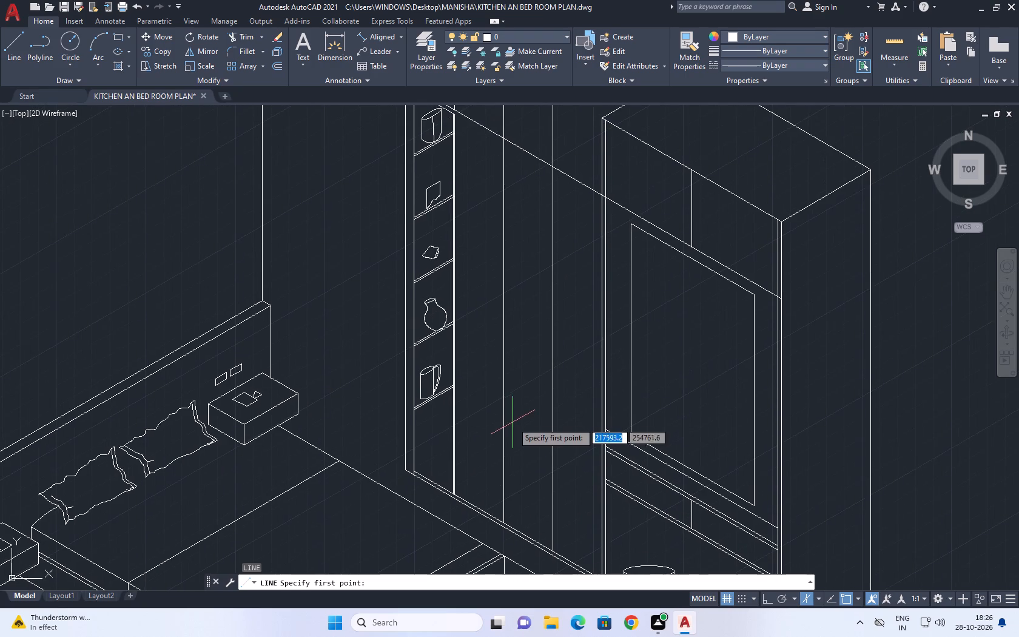
scroll(506, 415, "up", 3)
left_click_drag(458, 447, 458, 437)
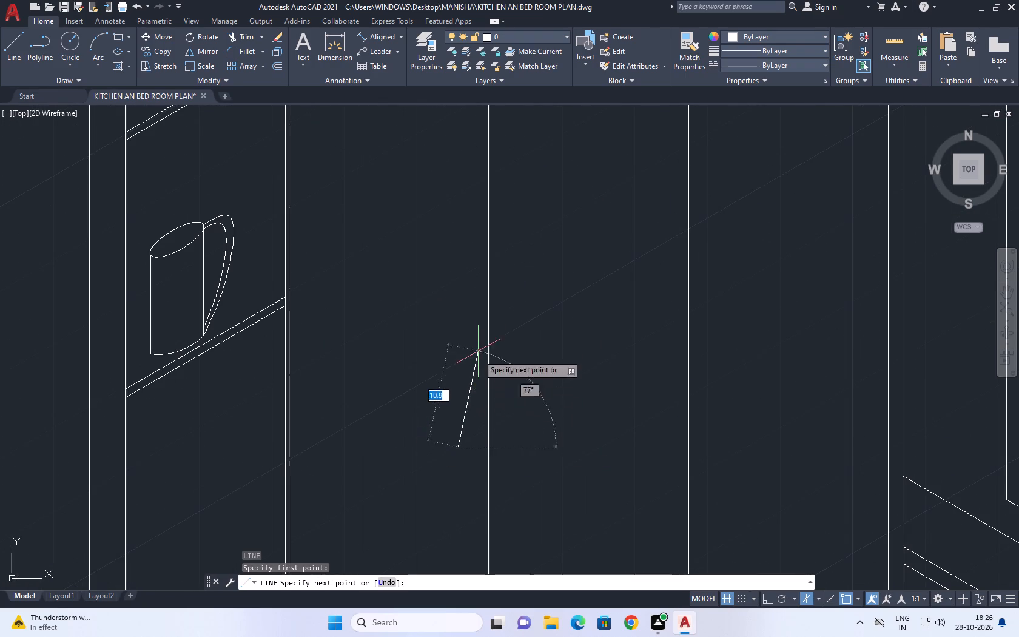
middle_click_drag(456, 255, 465, 273)
key("F8")
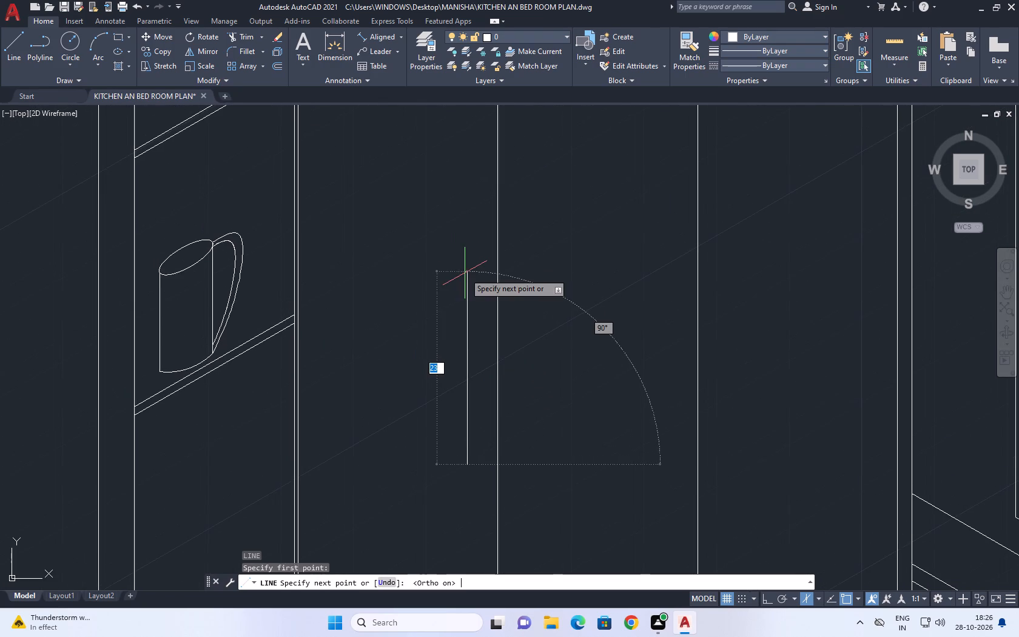
left_click(465, 351)
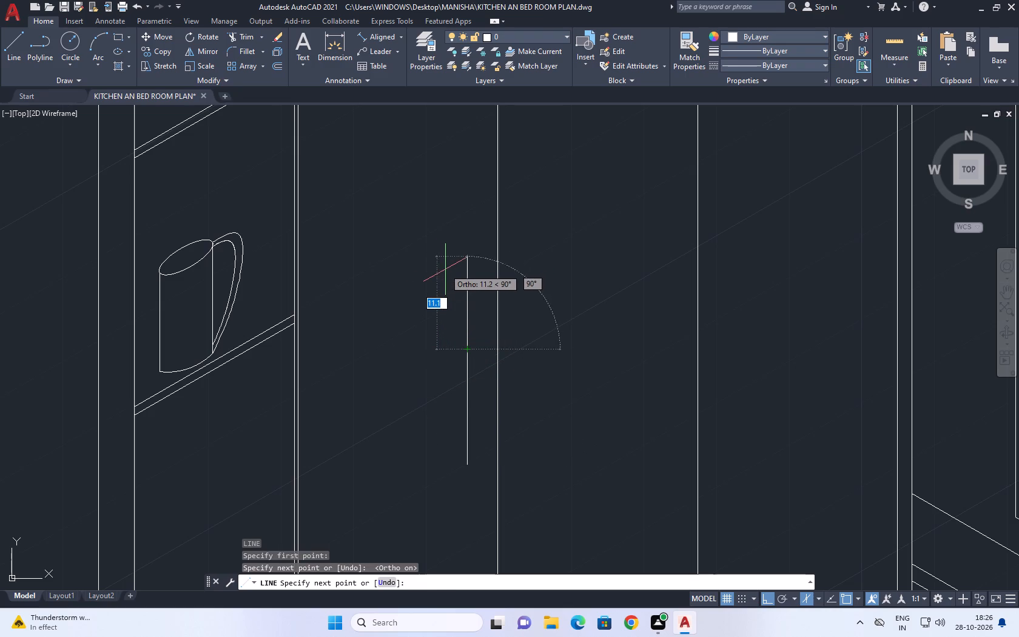
key("F4")
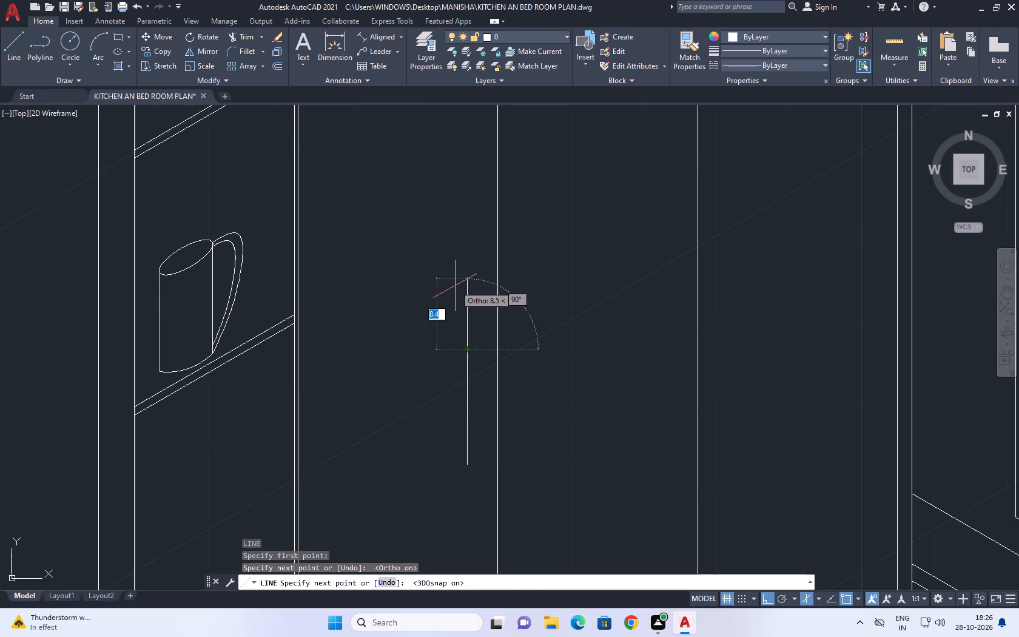
key("F4")
key("F5")
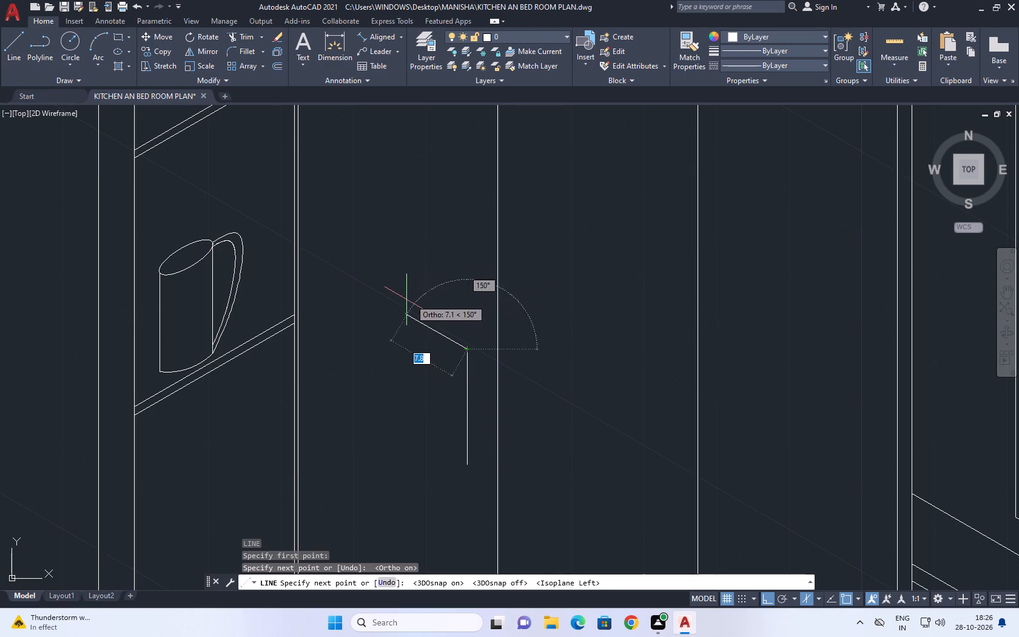
left_click(449, 349)
middle_click_drag(426, 450, 497, 340)
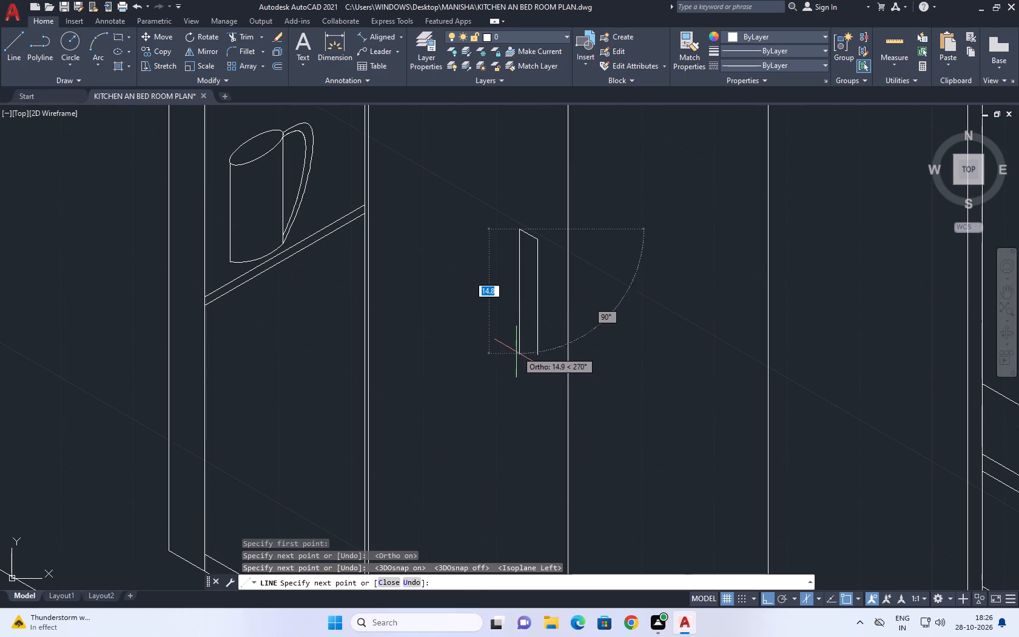
left_click(519, 346)
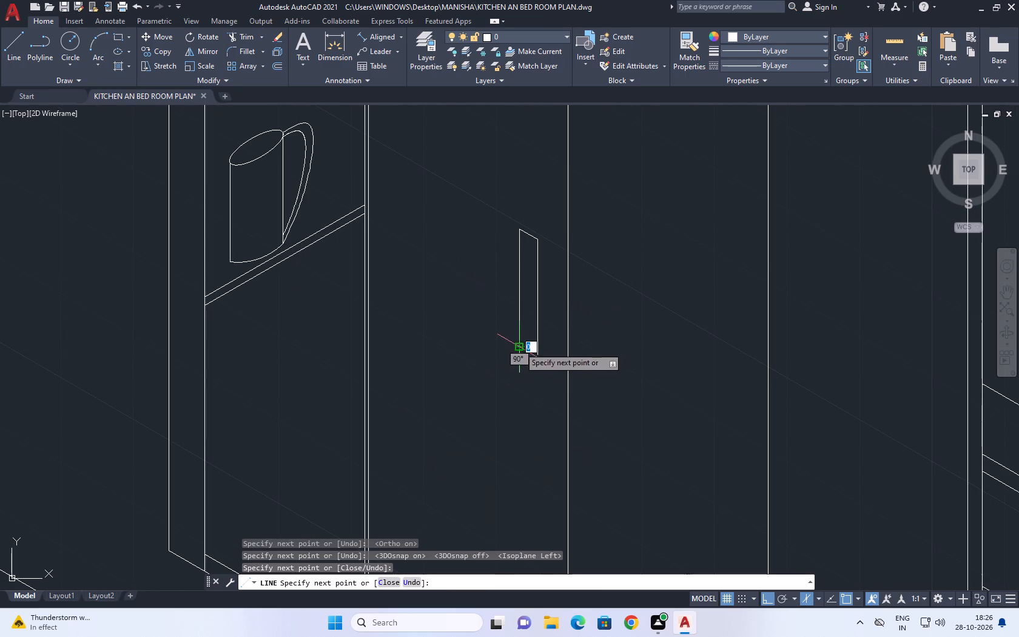
left_click(536, 354)
key("Escape")
Copy the door handle outline along the isometric axis to three more spots, giving one handle beside each side of both door joints.
scroll(592, 333, "down", 2)
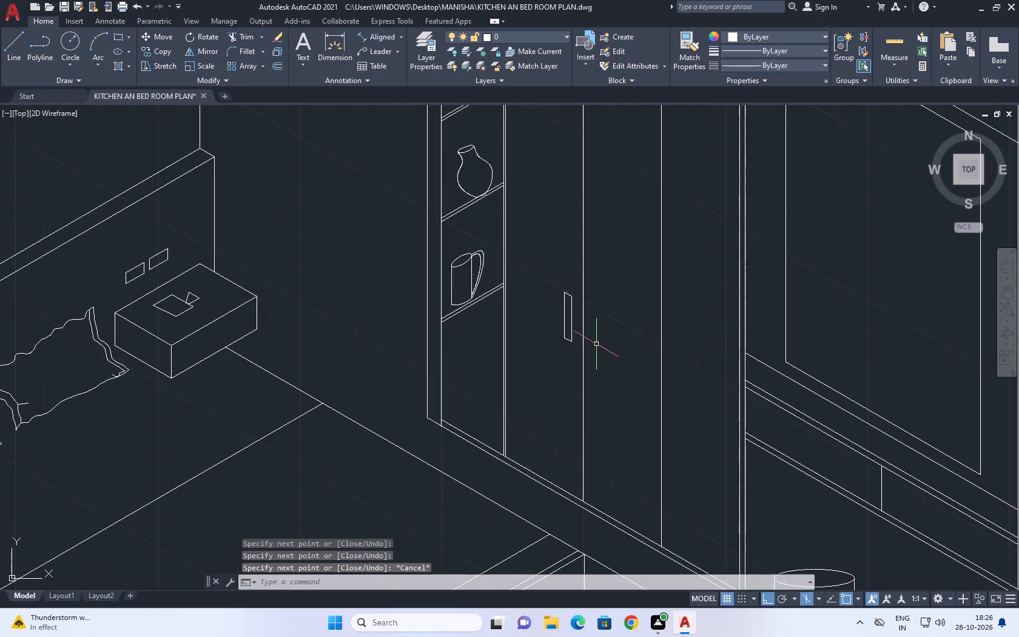
scroll(555, 306, "up", 1)
left_click(570, 258)
left_click(585, 390)
scroll(577, 333, "up", 2)
left_click_drag(571, 432, 556, 388)
left_click(528, 178)
key("c")
key("o")
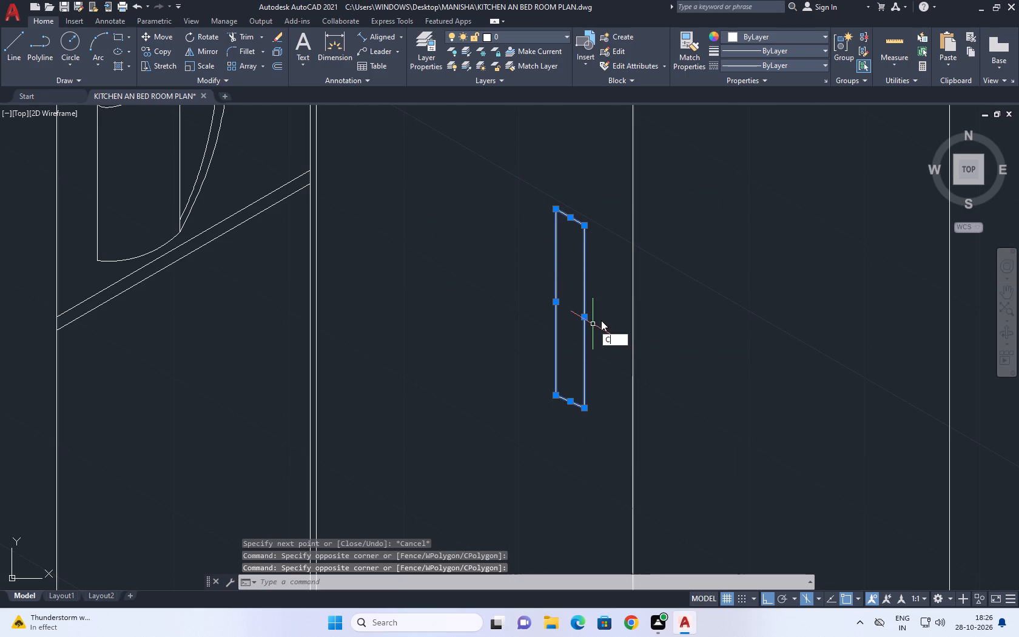
key("space")
left_click(615, 326)
left_click(745, 354)
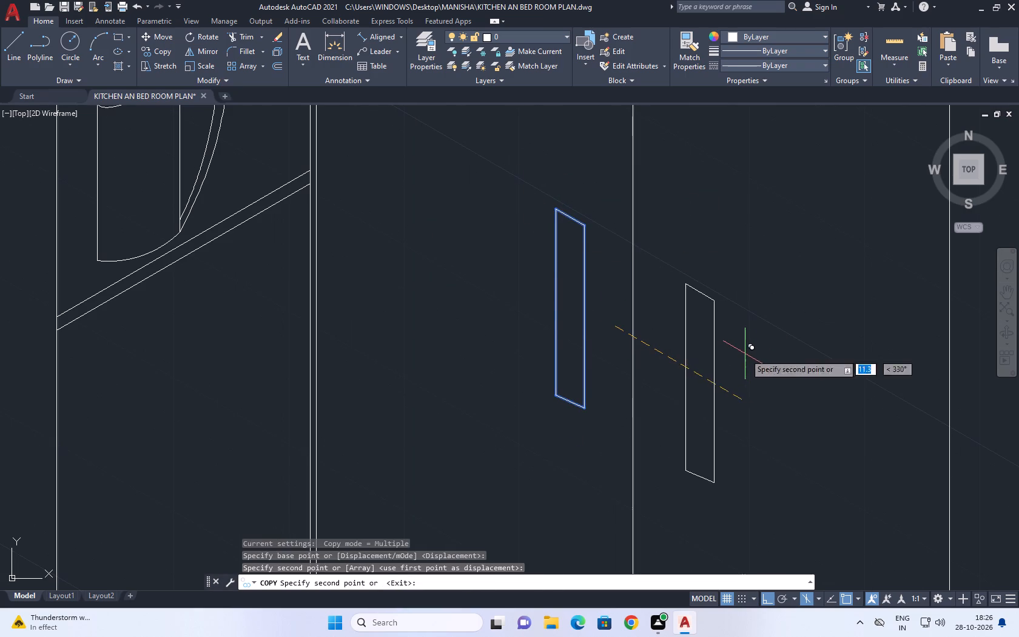
scroll(581, 229, "down", 3)
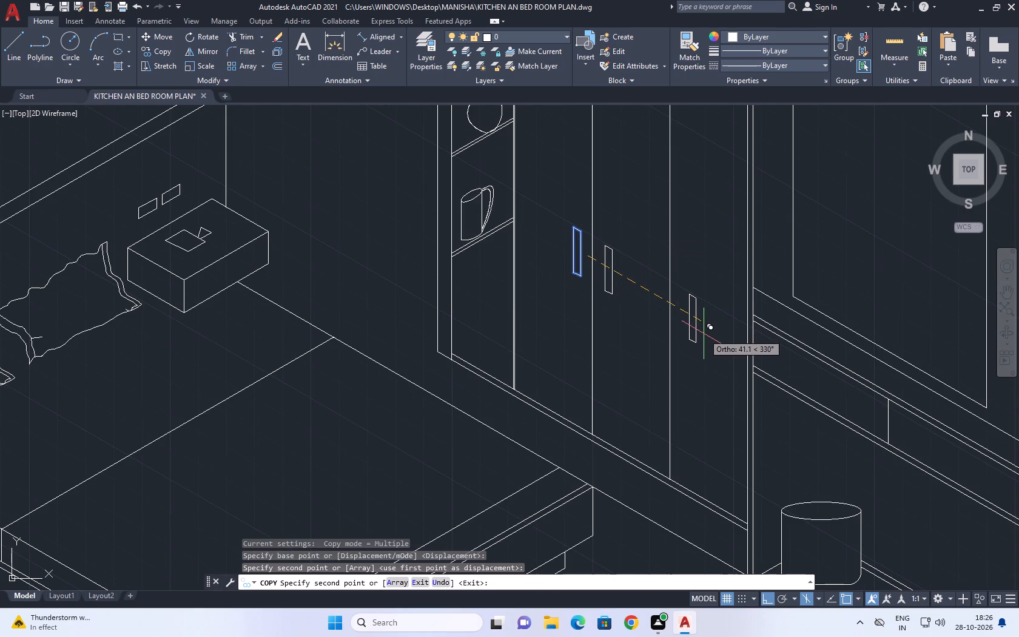
scroll(692, 328, "up", 1)
left_click(688, 328)
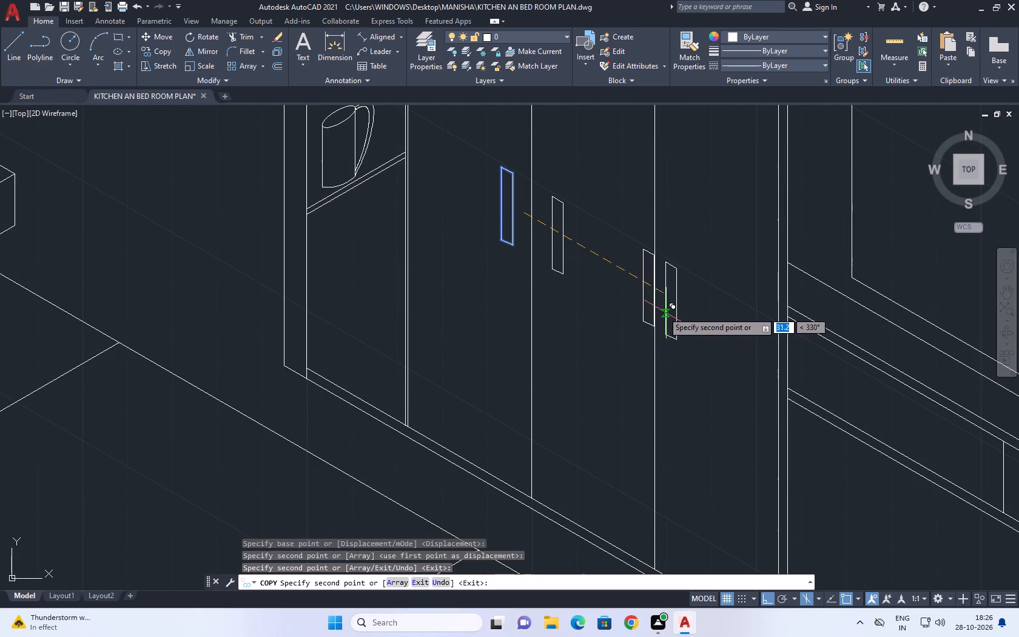
left_click(657, 309)
key("Escape")
Move the third door handle, just before the second door joint, straight up a short distance.
scroll(613, 300, "up", 1)
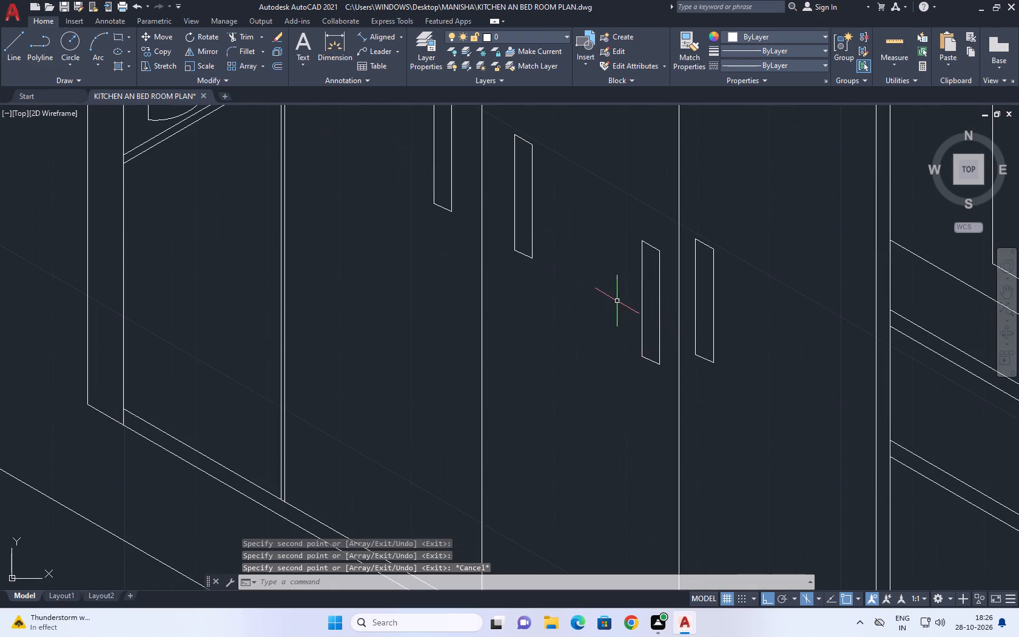
left_click(665, 382)
left_click(628, 228)
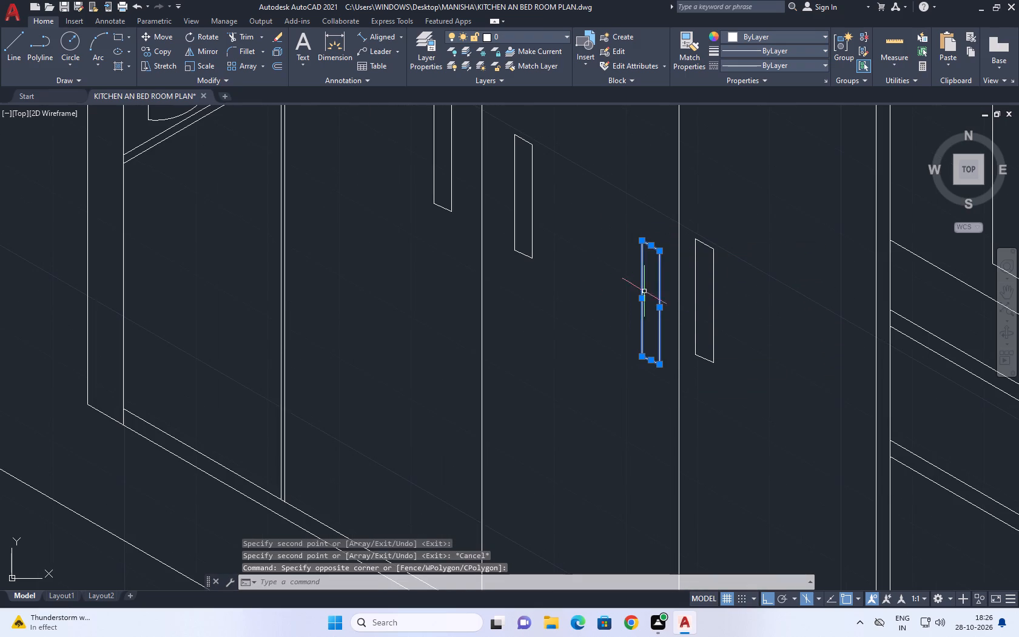
type("M")
key("space")
scroll(665, 362, "up", 2)
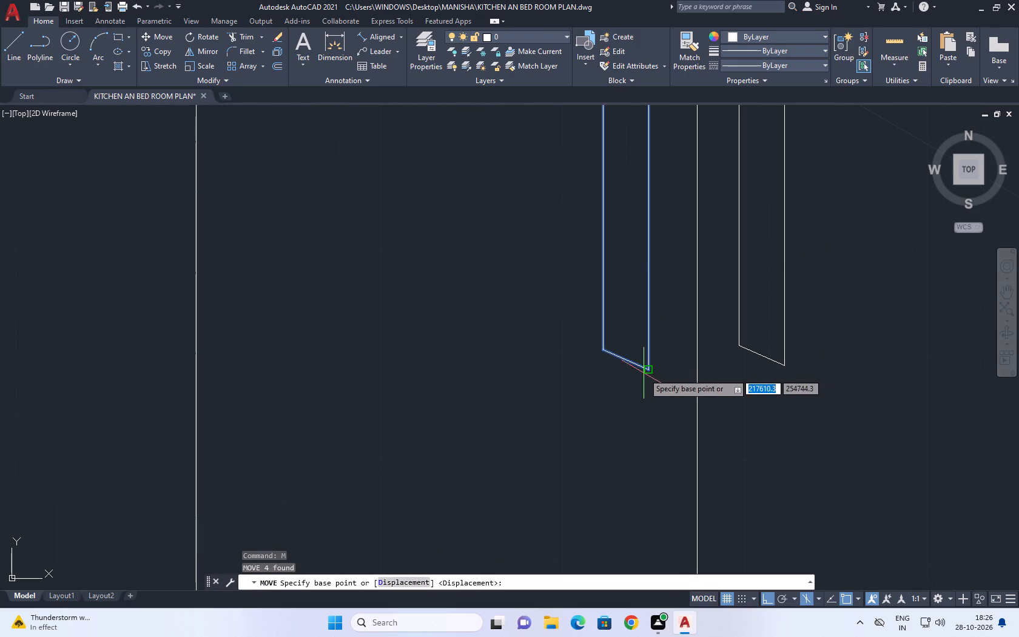
left_click(648, 372)
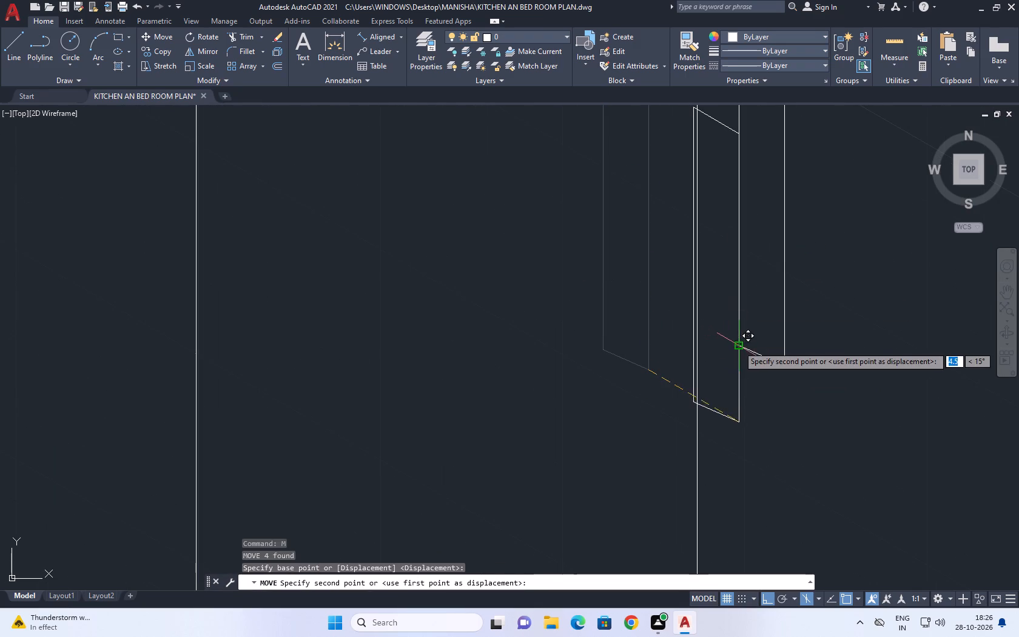
left_click(646, 306)
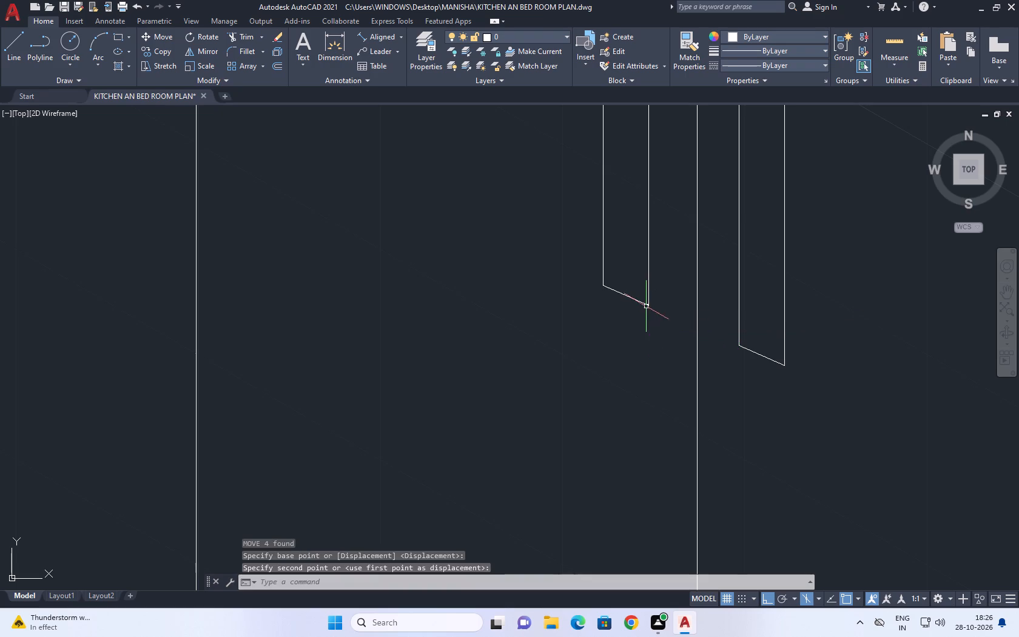
Draw an isometric guide line above the handles from the shelf column's edge beside the vase, across all doors and past the wardrobe's far side.
scroll(716, 325, "down", 3)
scroll(707, 317, "up", 2)
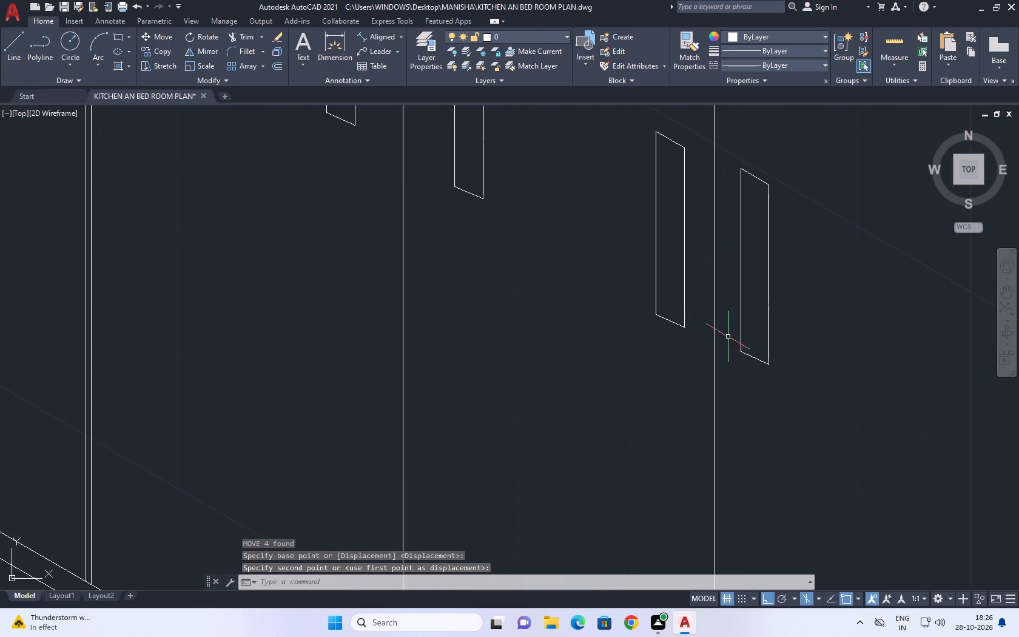
left_click(2, 41)
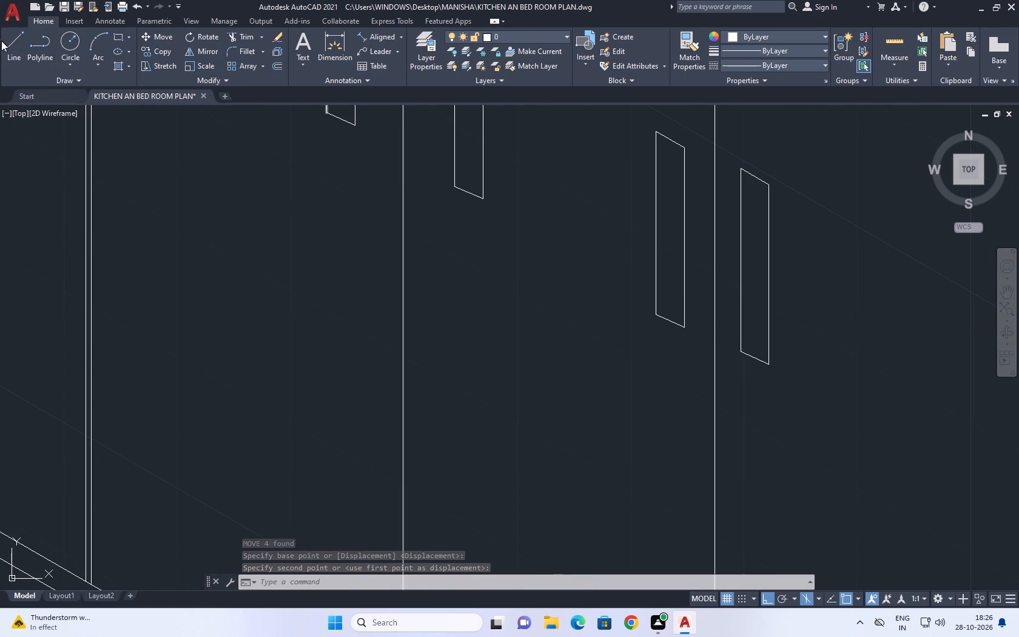
left_click(8, 48)
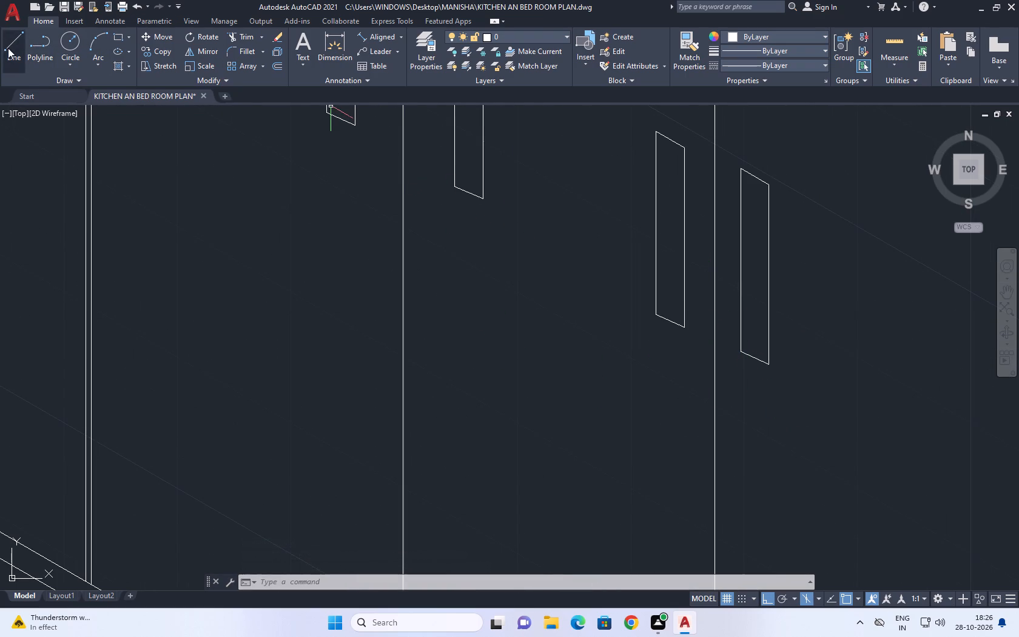
scroll(550, 386, "down", 4)
middle_click_drag(601, 408, 648, 441)
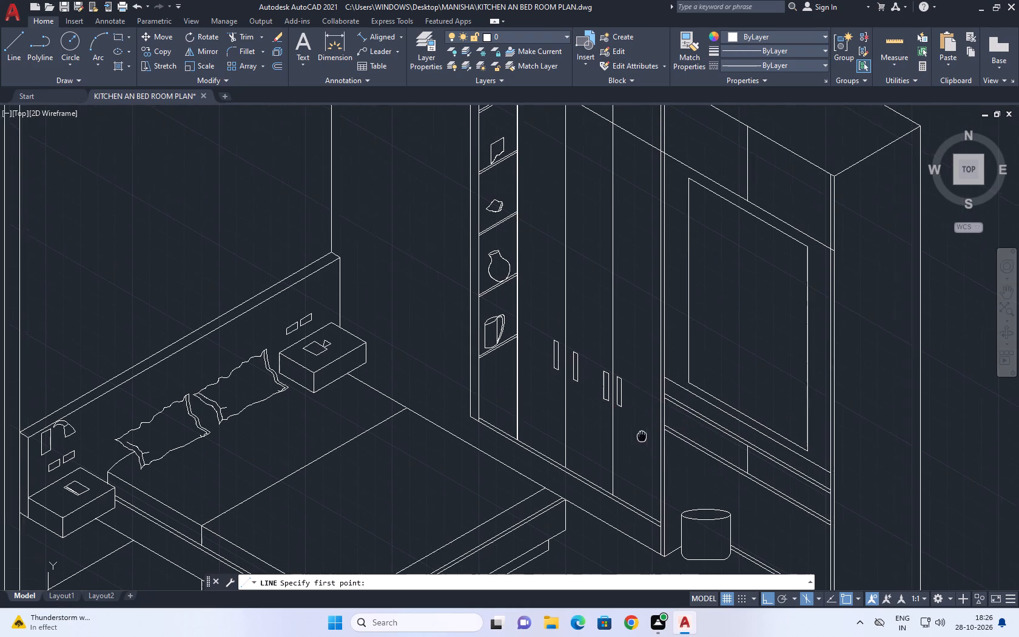
middle_click_drag(648, 441, 650, 442)
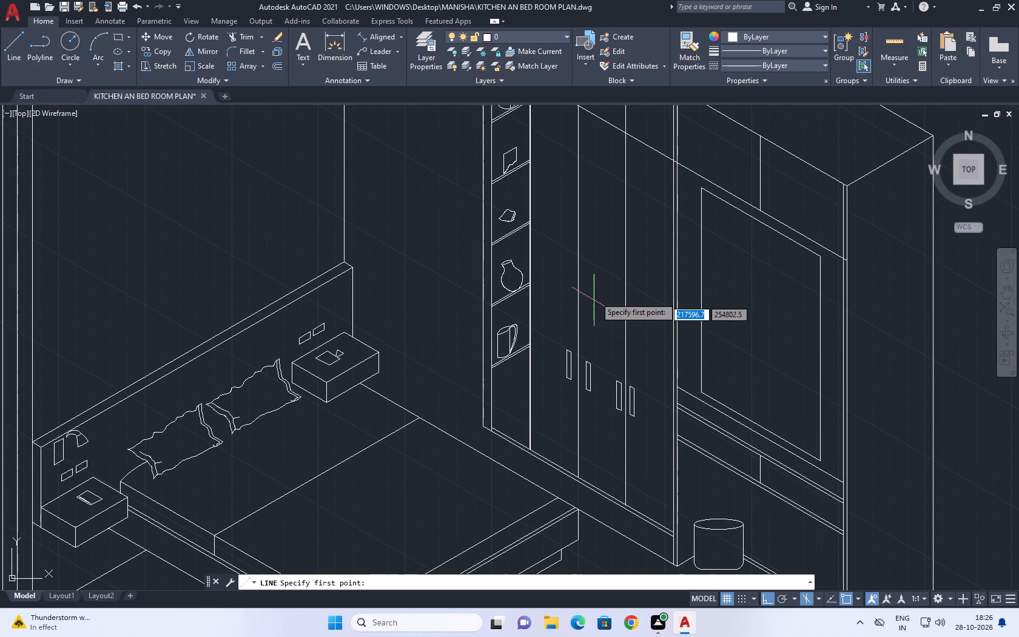
scroll(596, 261, "down", 1)
middle_click_drag(596, 250, 636, 348)
middle_click(636, 349)
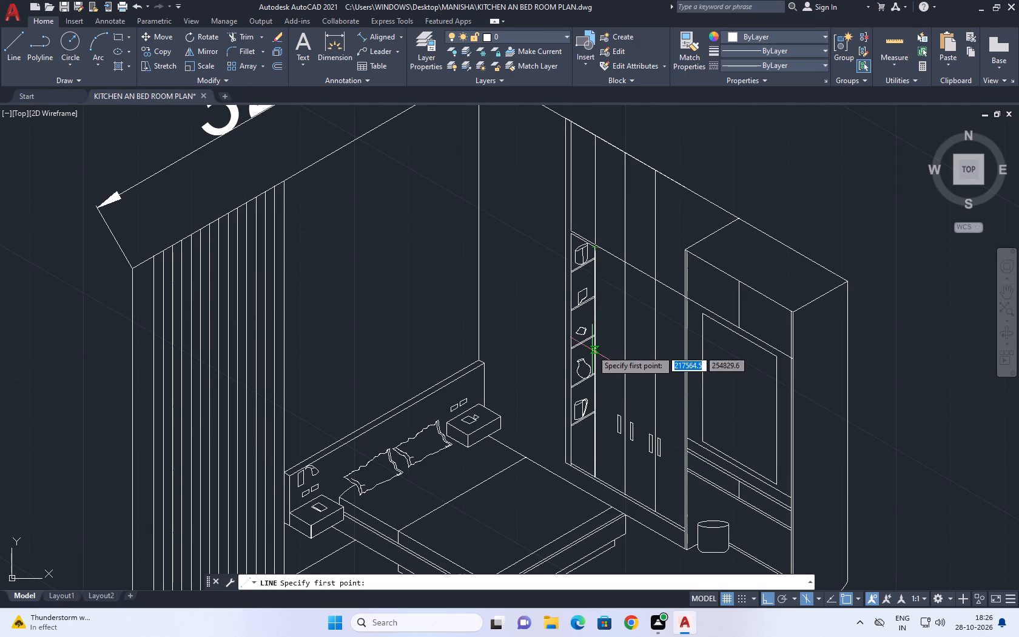
scroll(594, 285, "up", 2)
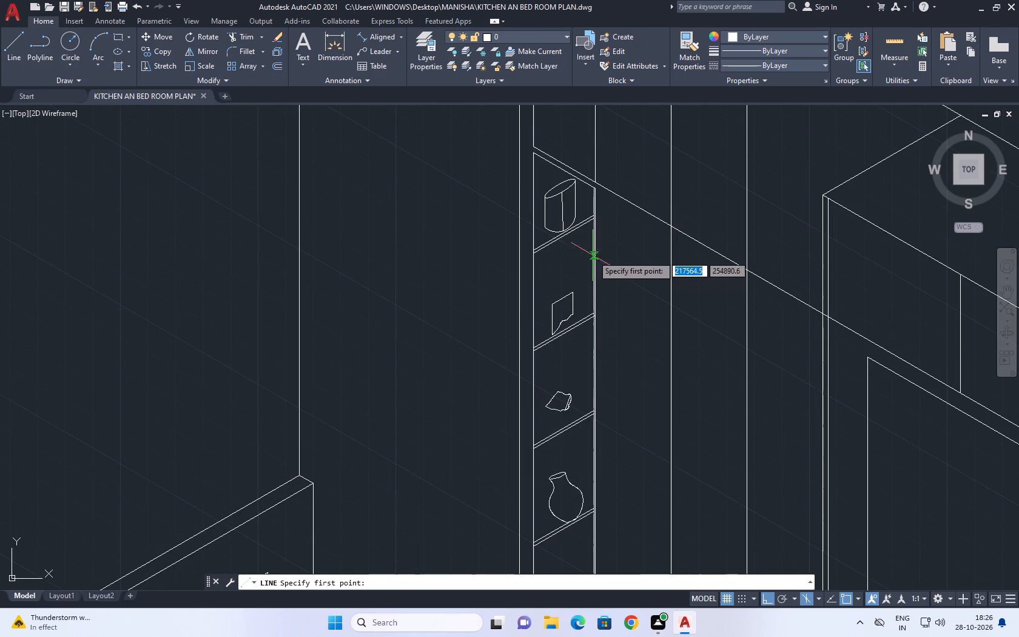
middle_click_drag(608, 426, 574, 349)
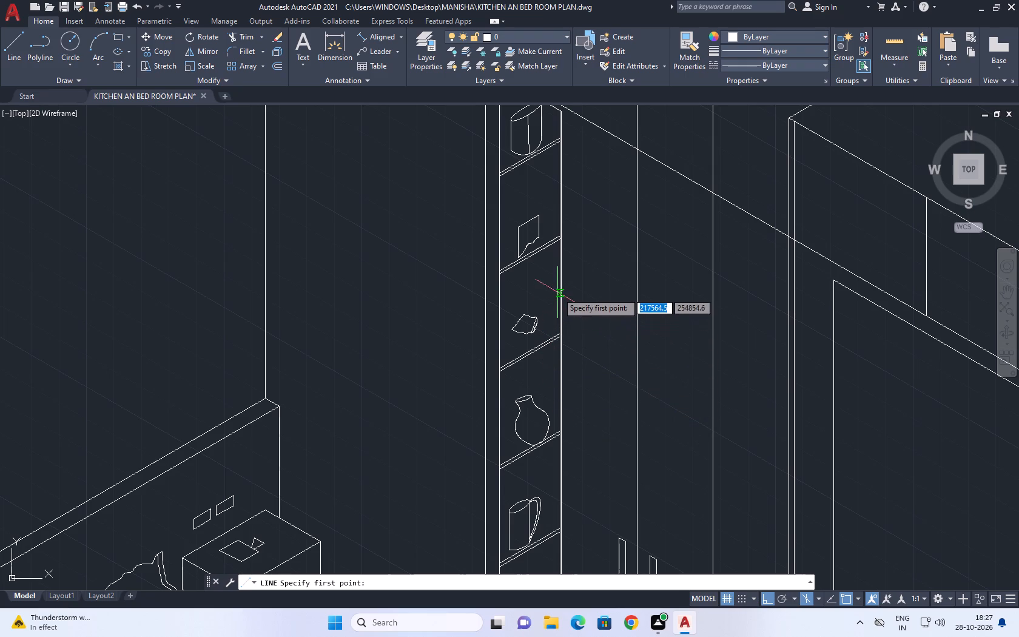
scroll(558, 271, "up", 2)
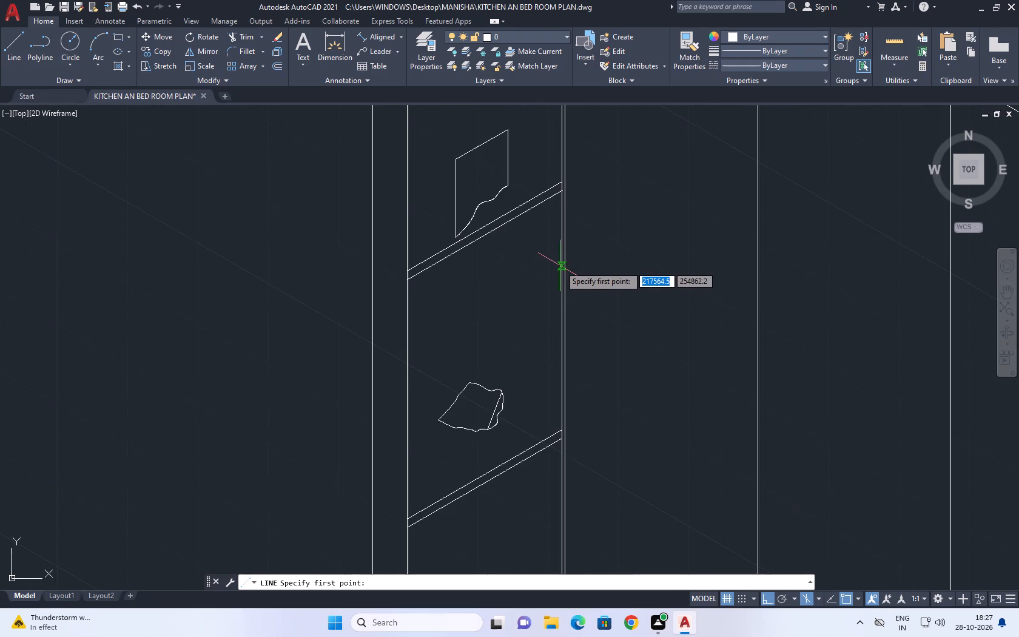
scroll(565, 265, "down", 2)
scroll(565, 265, "up", 1)
scroll(564, 311, "down", 2)
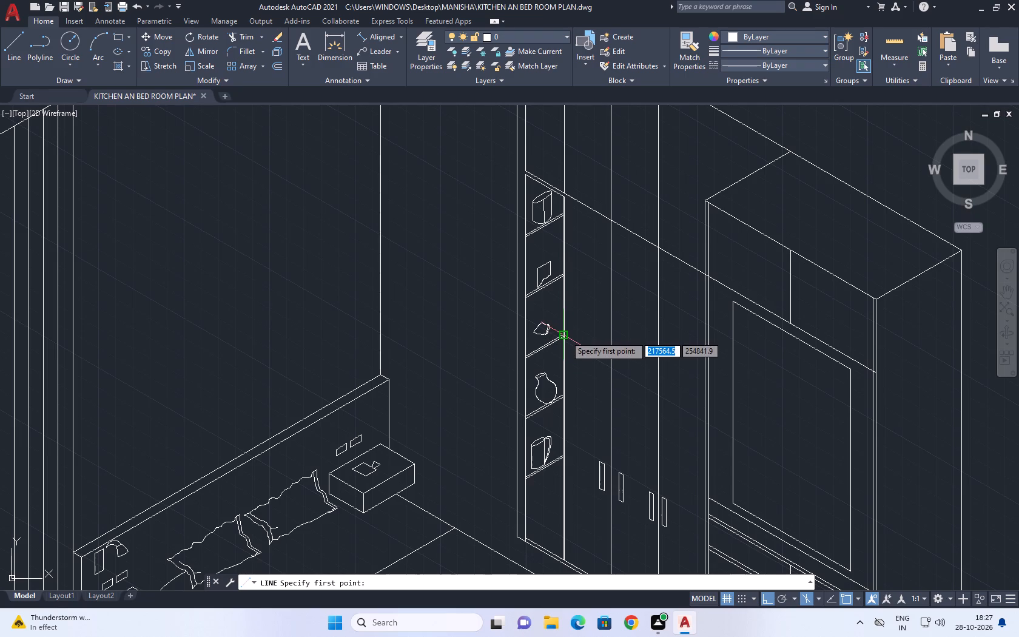
left_click(563, 378)
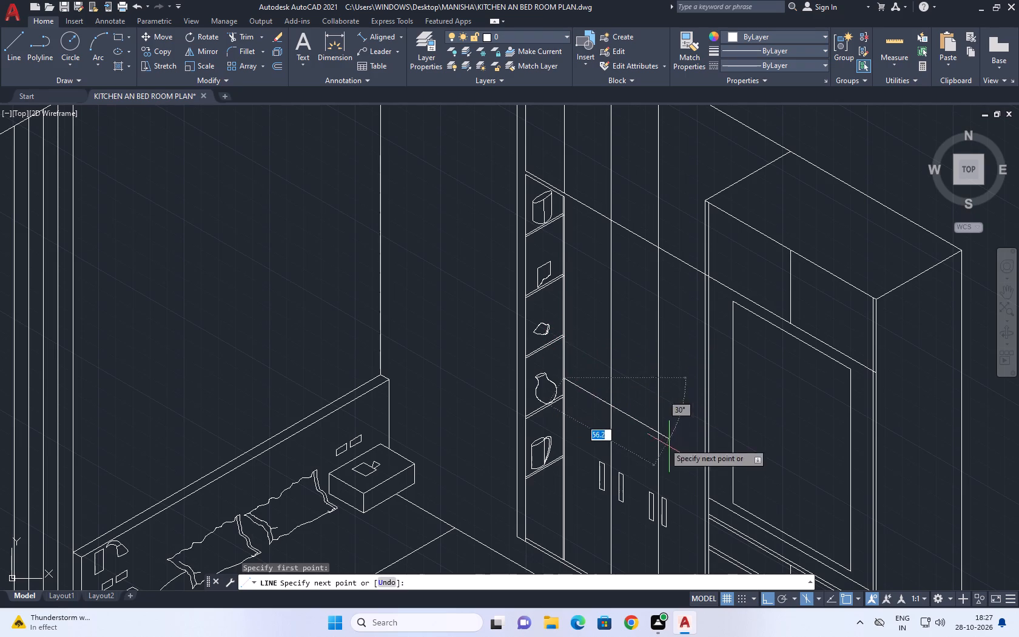
middle_click_drag(696, 458, 626, 360)
left_click(699, 394)
key("space")
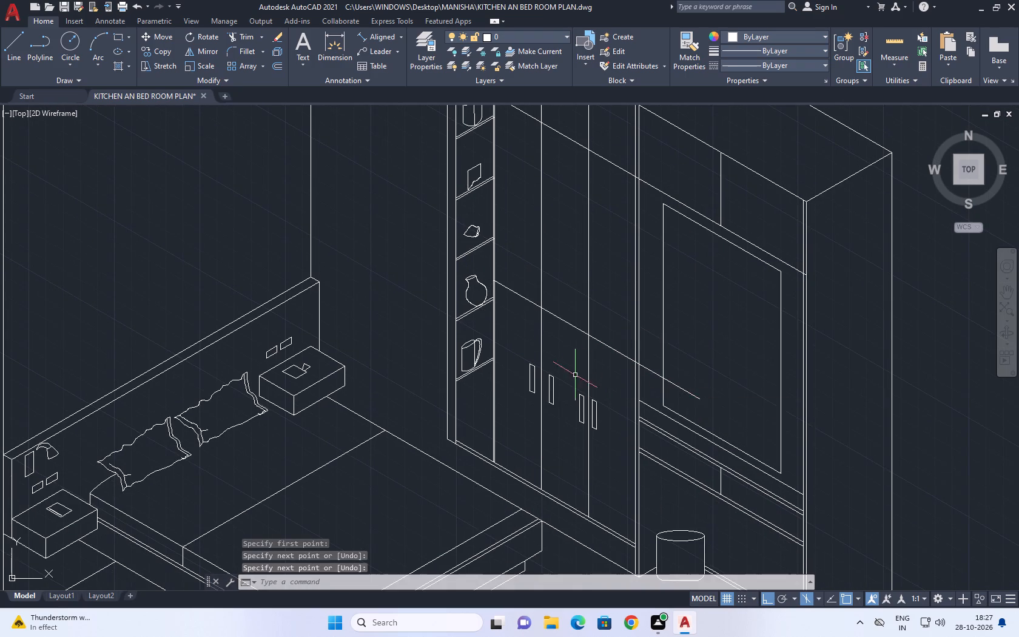
Move all four door handles straight up about 38 units so the guide line crosses them near mid-height.
scroll(557, 379, "up", 1)
middle_click_drag(557, 379, 551, 297)
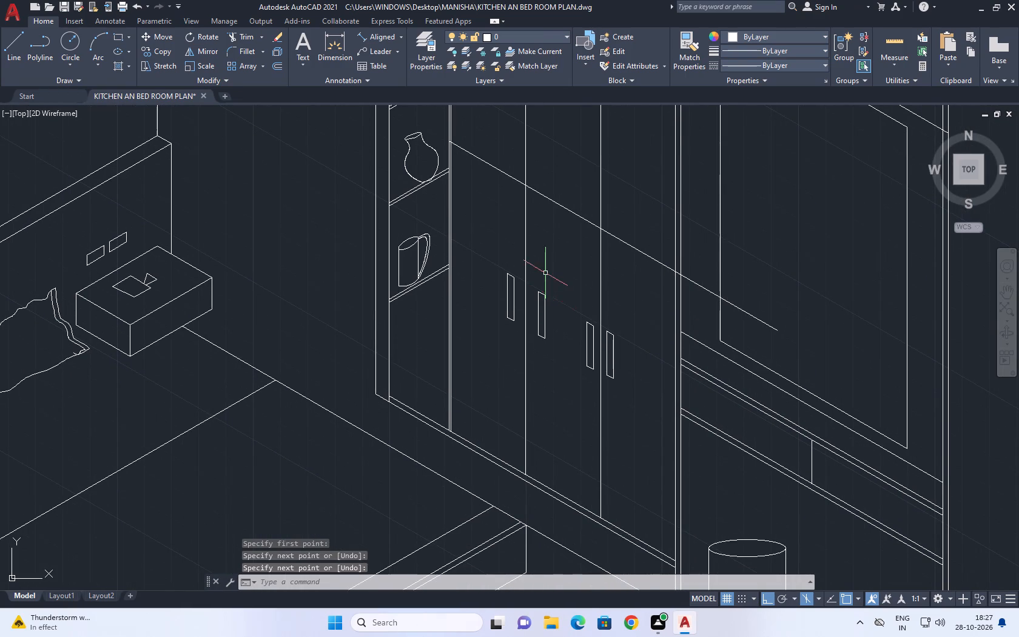
left_click_drag(496, 235, 496, 248)
left_click(651, 436)
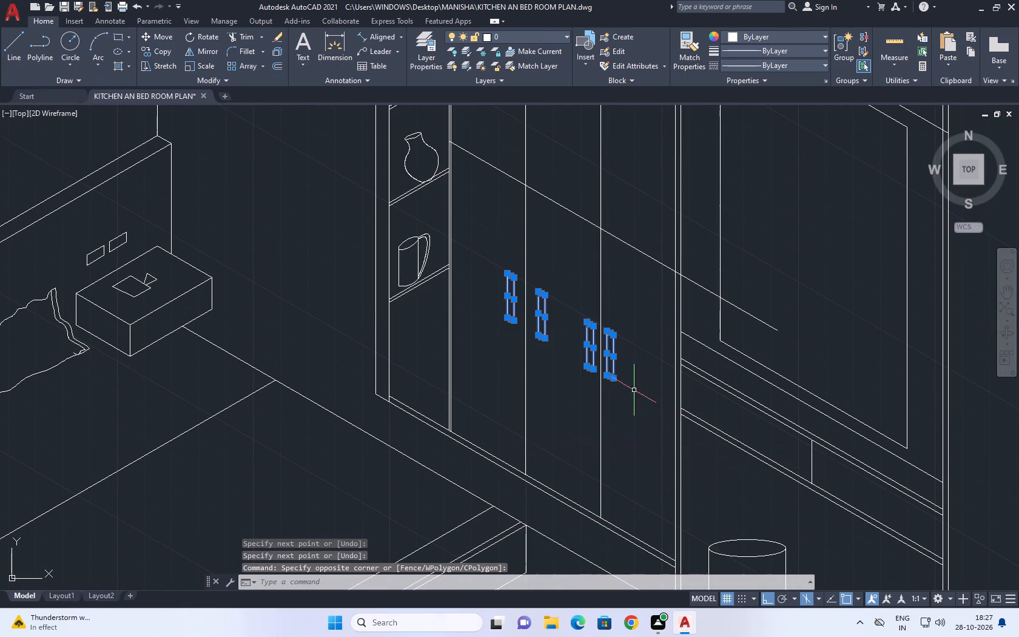
left_click(164, 35)
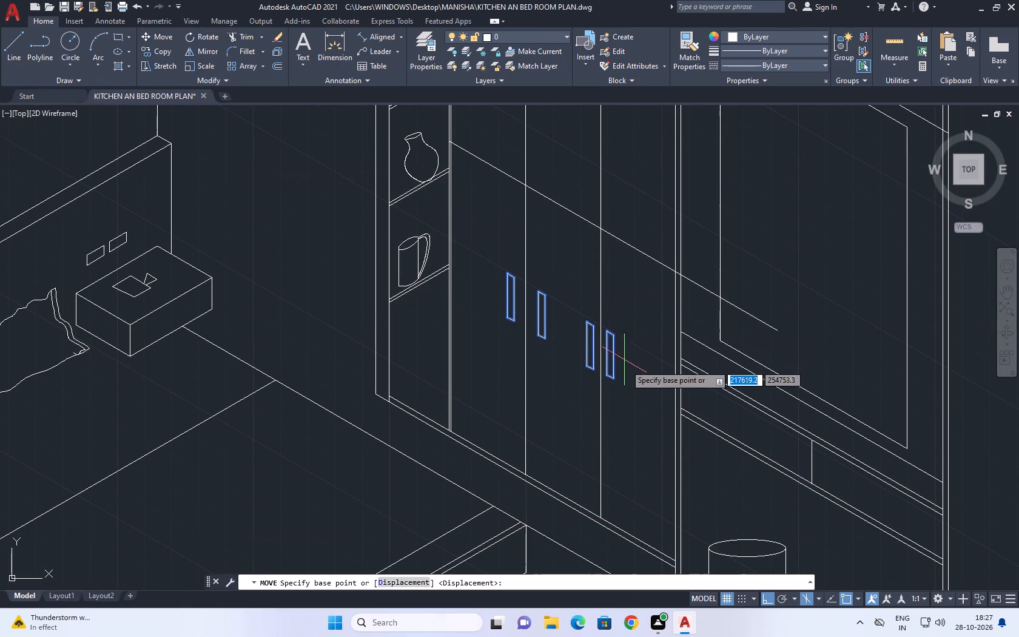
left_click(613, 359)
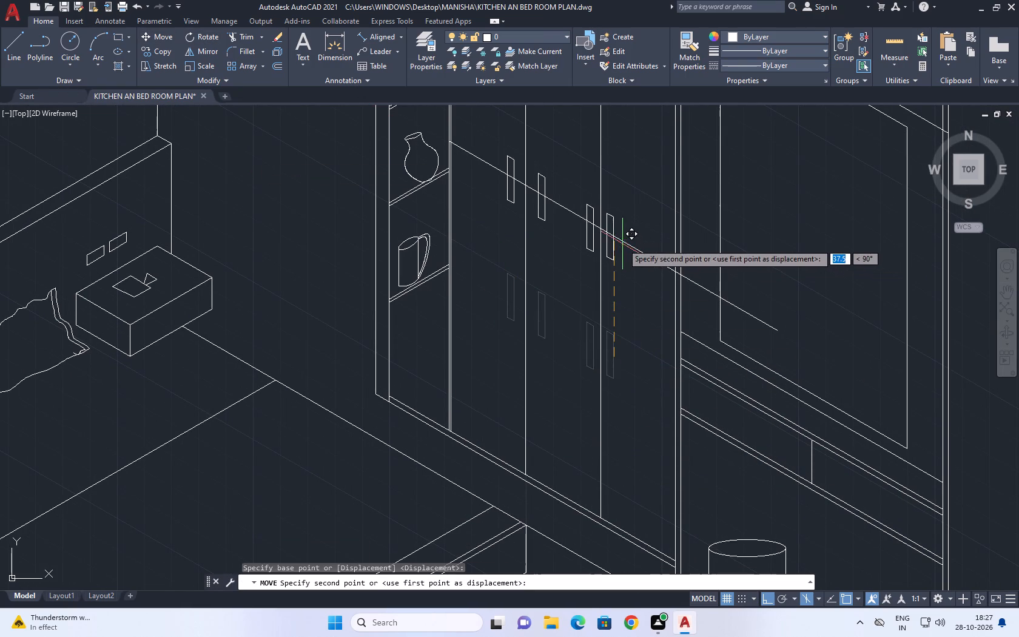
left_click(609, 235)
Move the first door handle along the isometric axis closer to the first door joint.
middle_click_drag(534, 217, 623, 366)
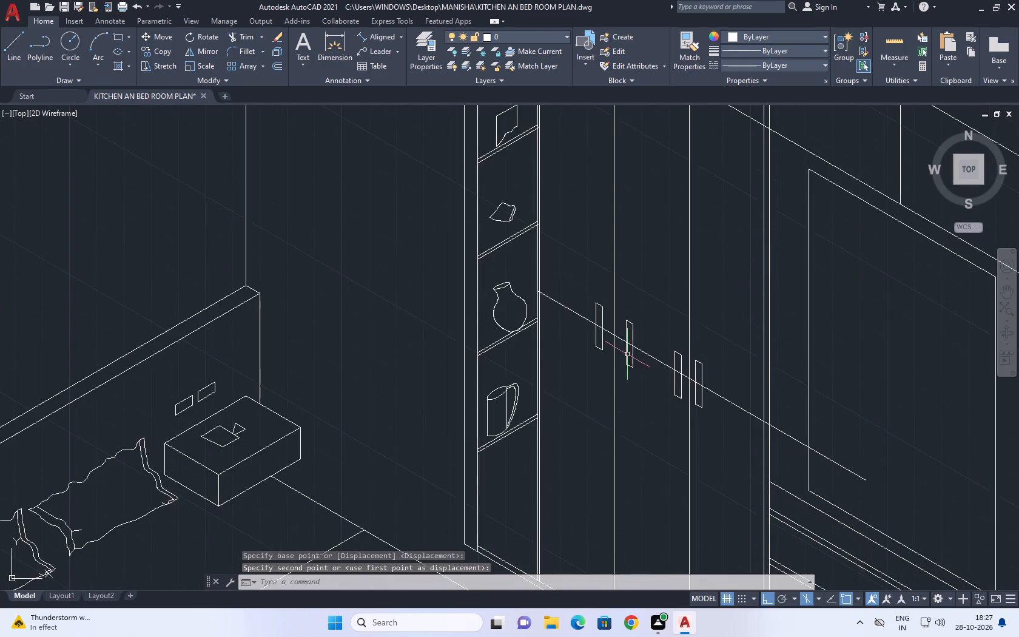
scroll(600, 325, "up", 2)
left_click(581, 229)
left_click_drag(619, 410, 617, 416)
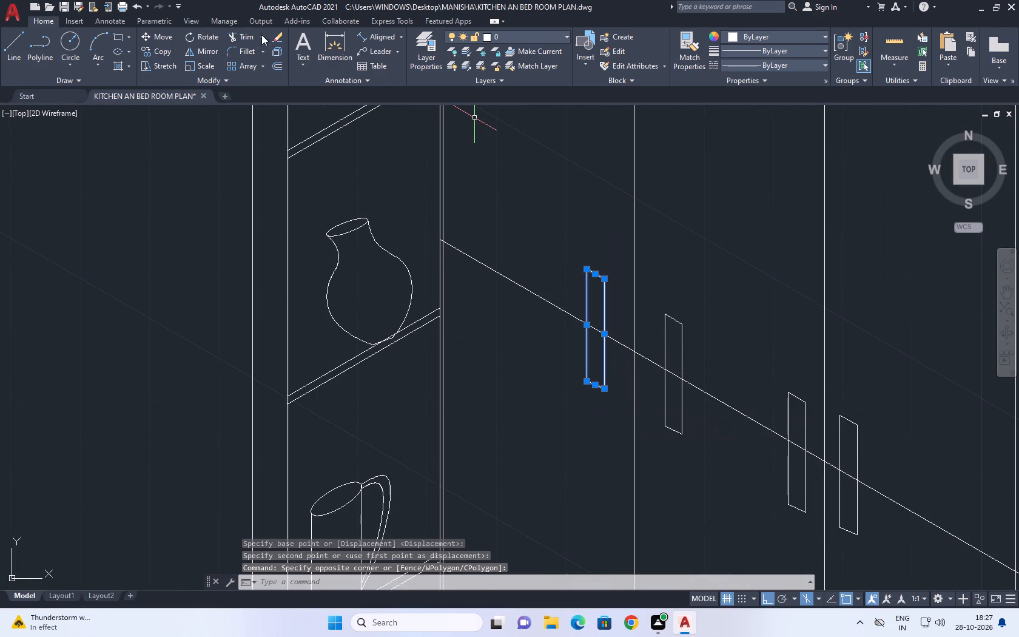
left_click(177, 39)
left_click(154, 35)
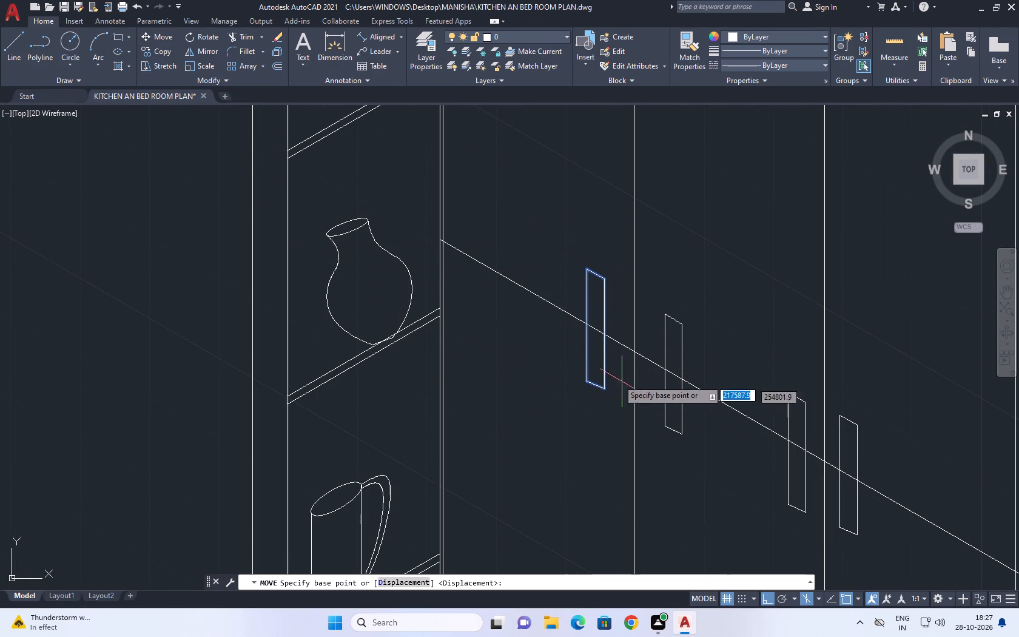
scroll(600, 371, "up", 3)
left_click(619, 323)
left_click(689, 340)
scroll(724, 332, "down", 3)
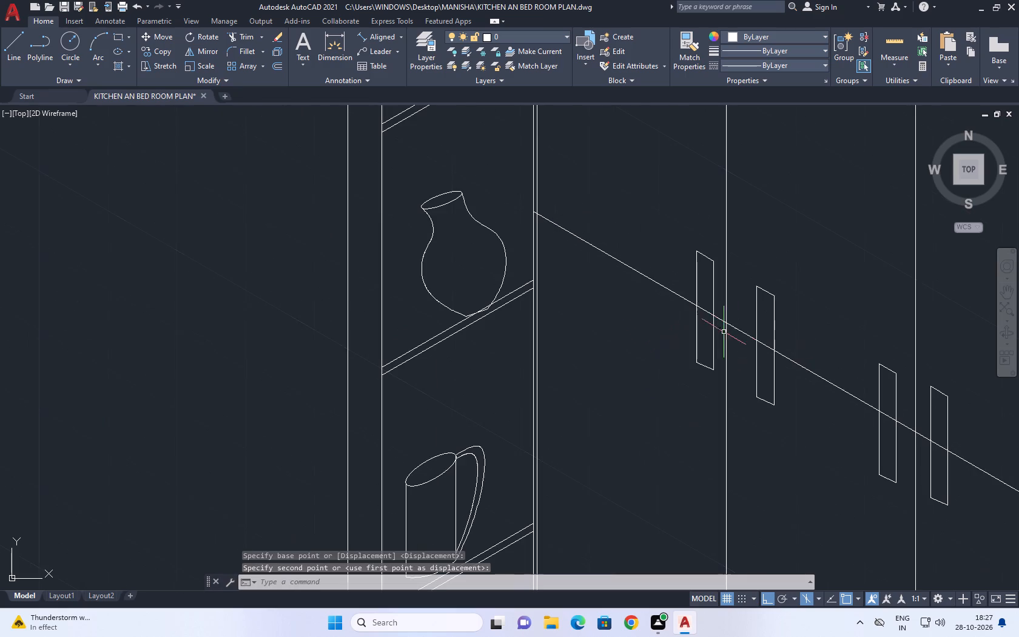
Move the second door handle back along the isometric axis closer to the first door joint.
left_click(752, 249)
left_click(799, 442)
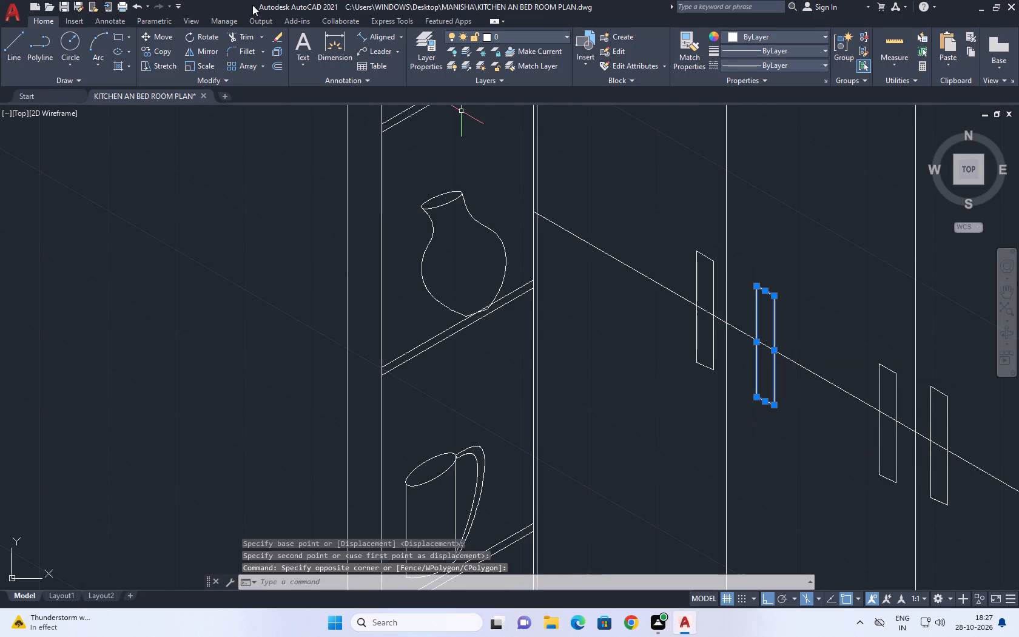
left_click(167, 39)
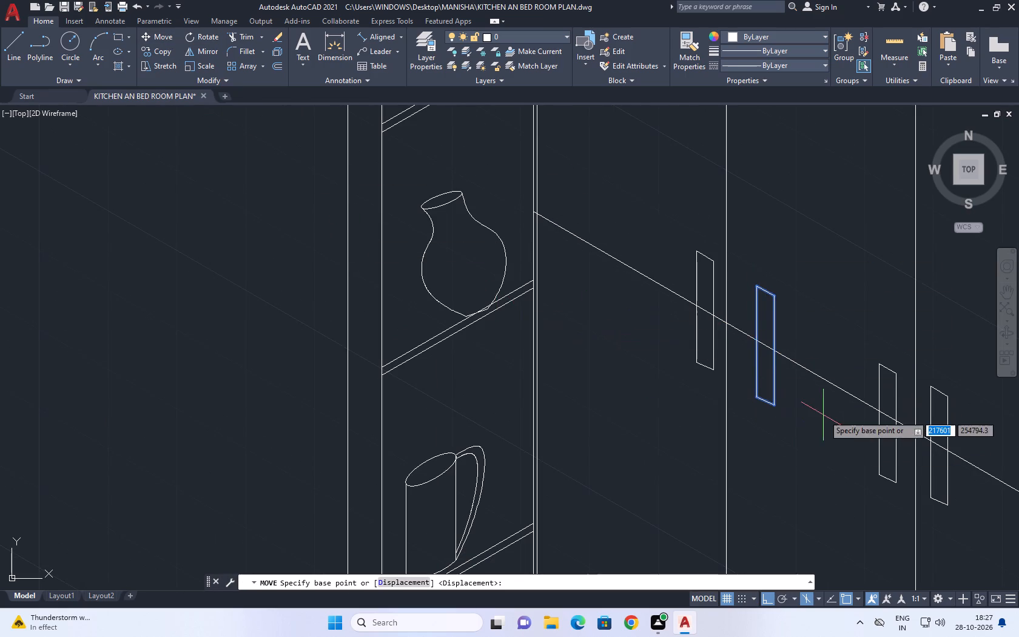
scroll(825, 416, "up", 2)
left_click(825, 414)
left_click(787, 391)
scroll(528, 268, "down", 2)
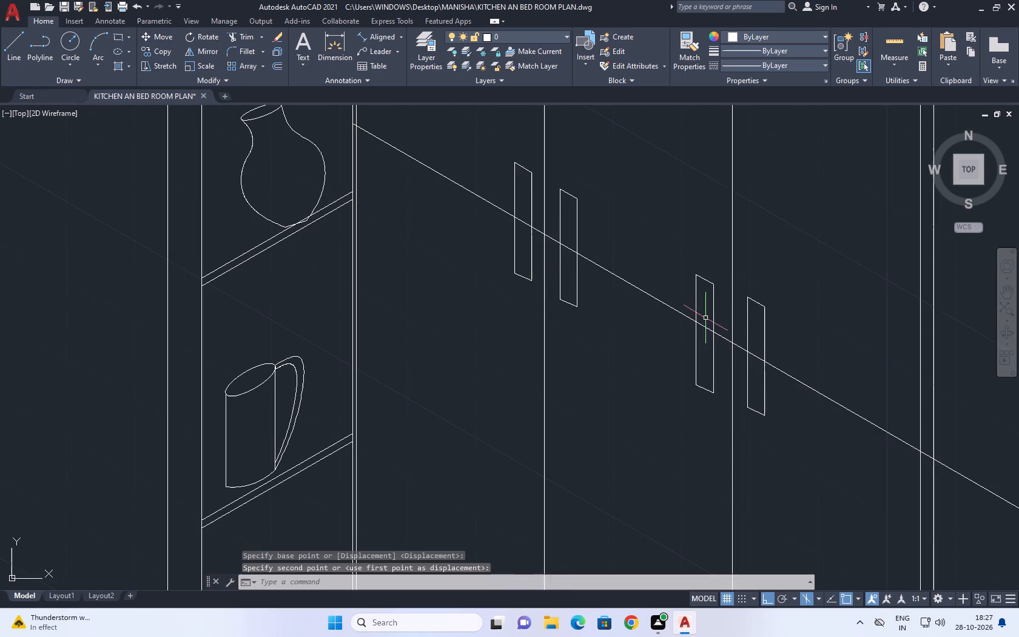
Move the third door handle straight up slightly so it lines up better with the guide line.
middle_click_drag(583, 253, 565, 244)
left_click(664, 231)
left_click(707, 393)
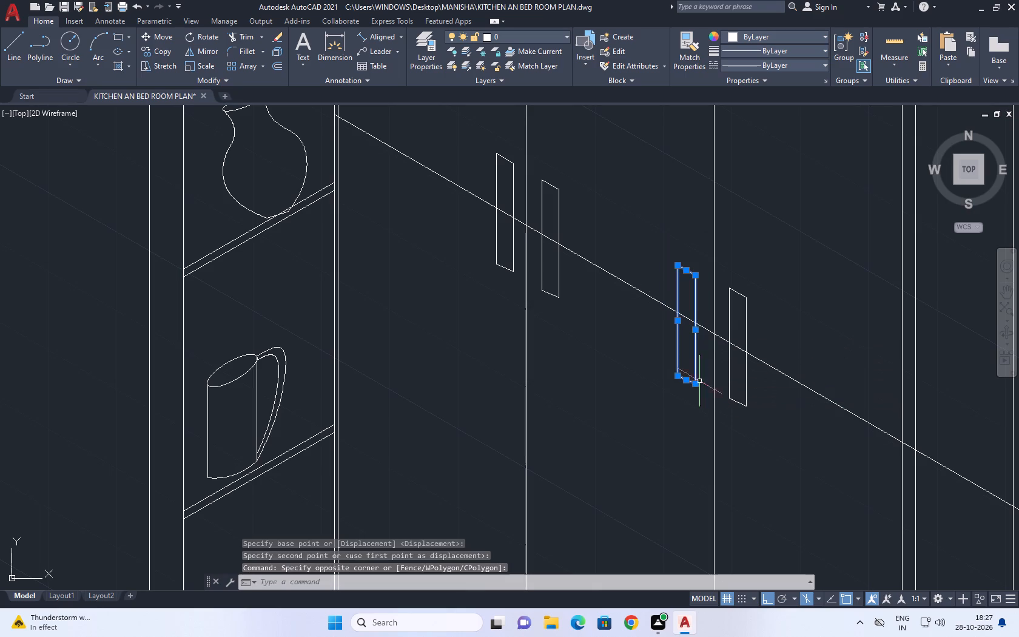
left_click(160, 38)
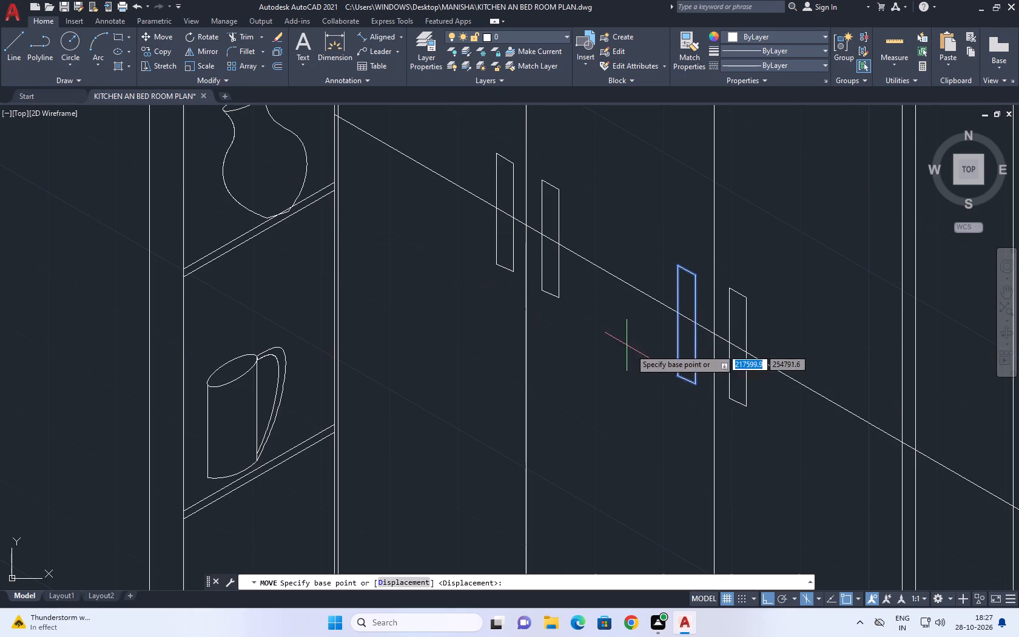
scroll(620, 369, "up", 1)
left_click(624, 359)
left_click(629, 348)
scroll(694, 326, "down", 1)
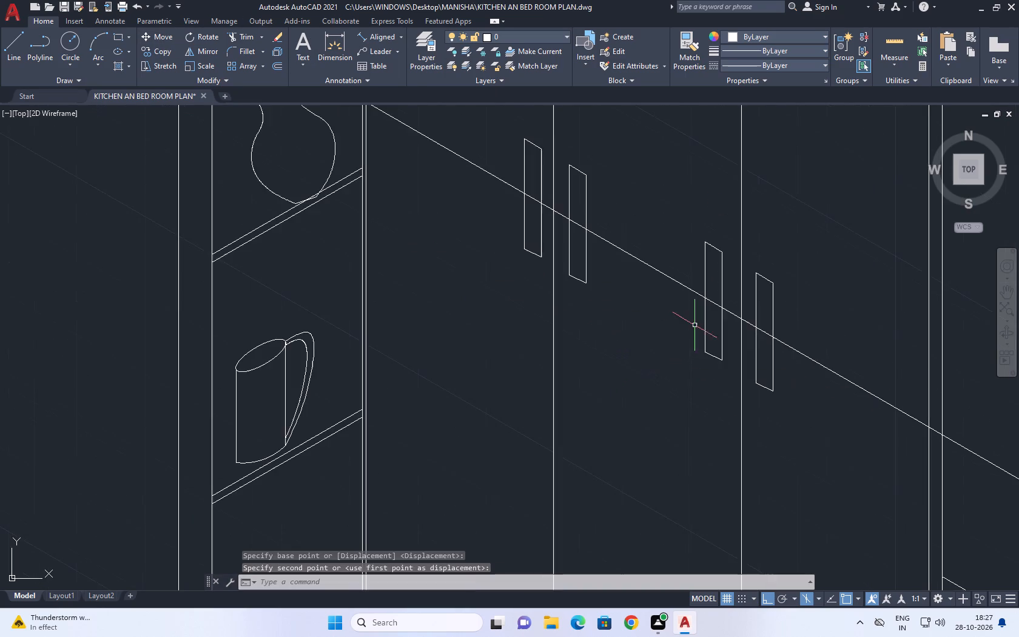
Move the third door handle along the isometric axis closer to the second door joint.
middle_click_drag(691, 307, 601, 280)
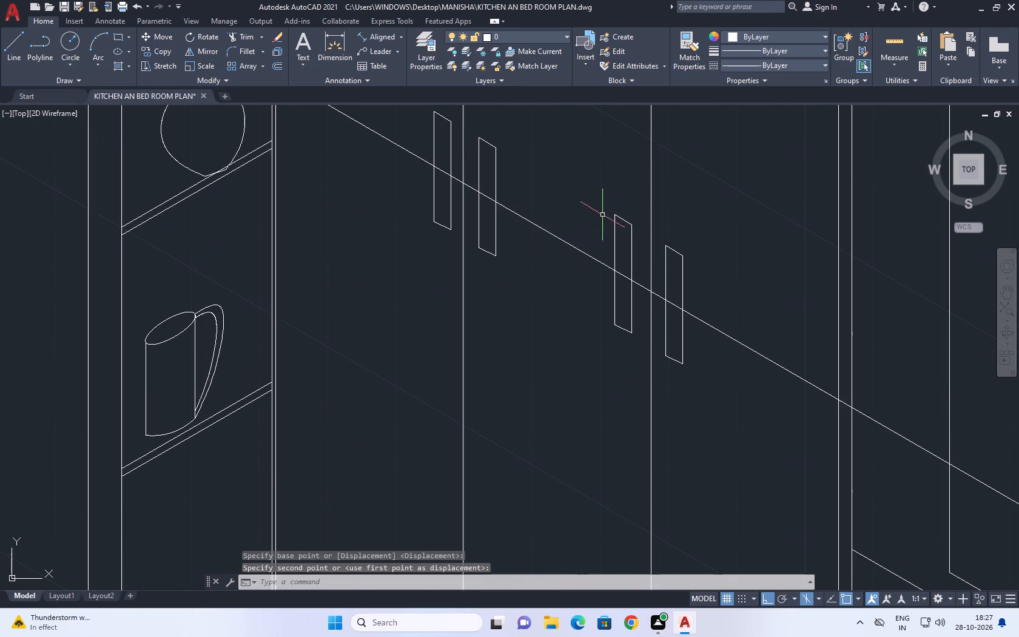
left_click(605, 204)
left_click(646, 345)
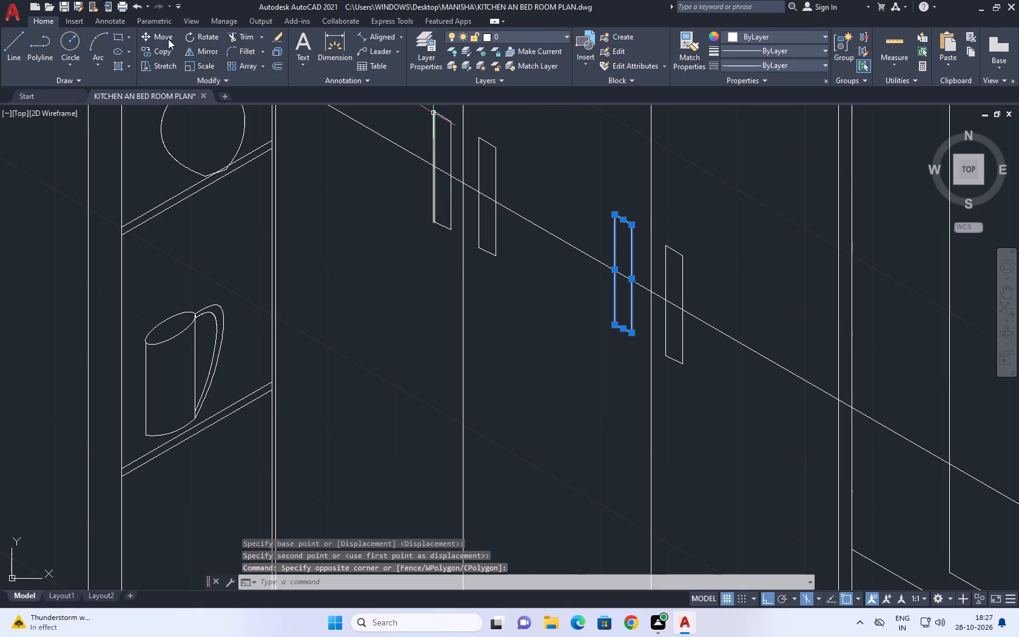
left_click(165, 37)
scroll(693, 306, "up", 1)
left_click(723, 301)
left_click(740, 308)
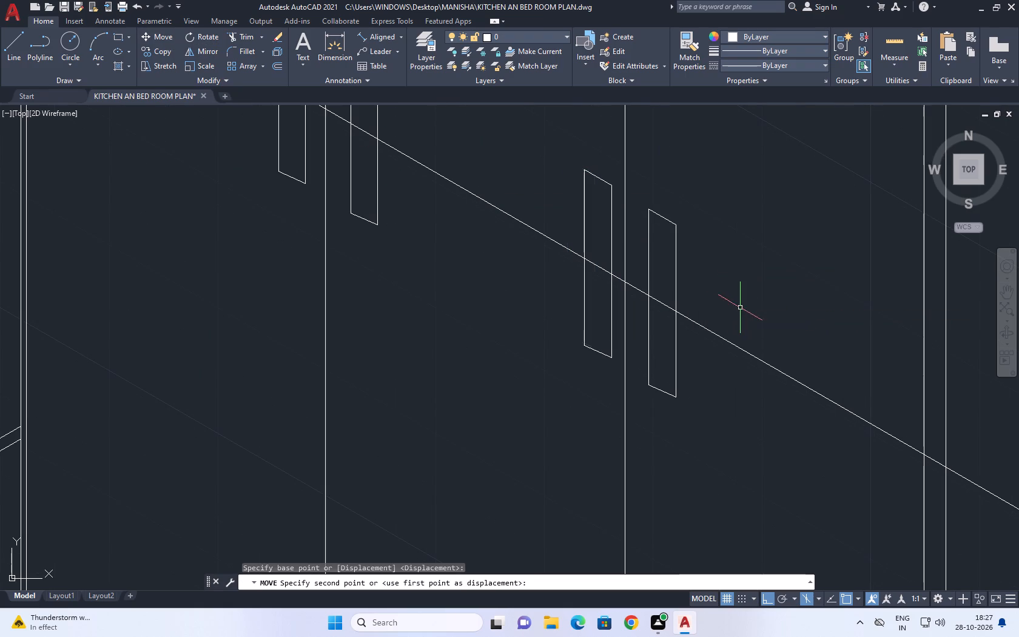
Move the fourth door handle back along the isometric axis about 0.8 units, closer to the second door joint.
left_click(639, 180)
left_click(693, 414)
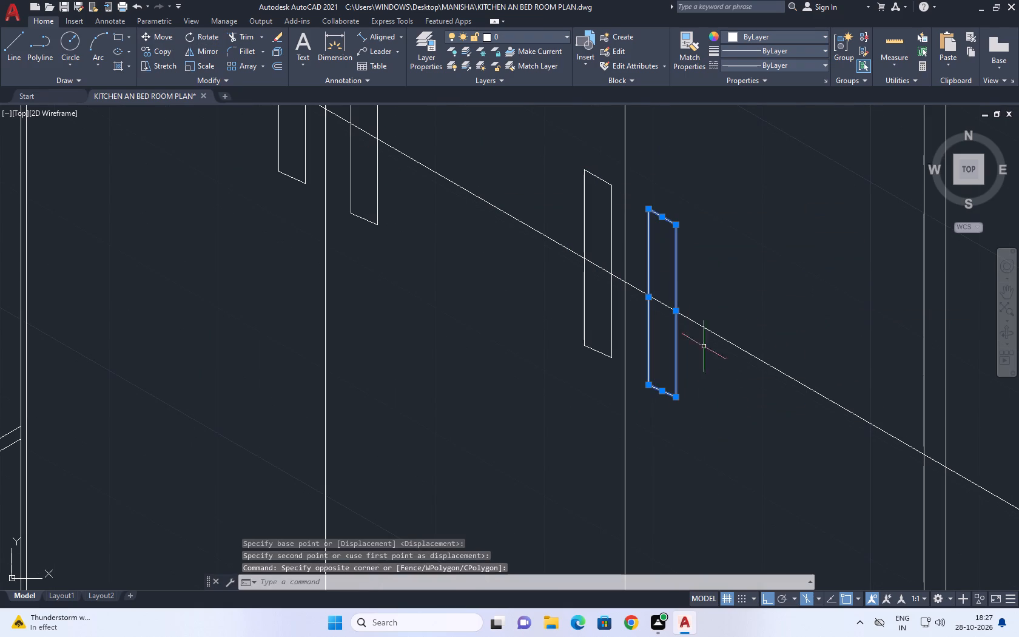
left_click(164, 36)
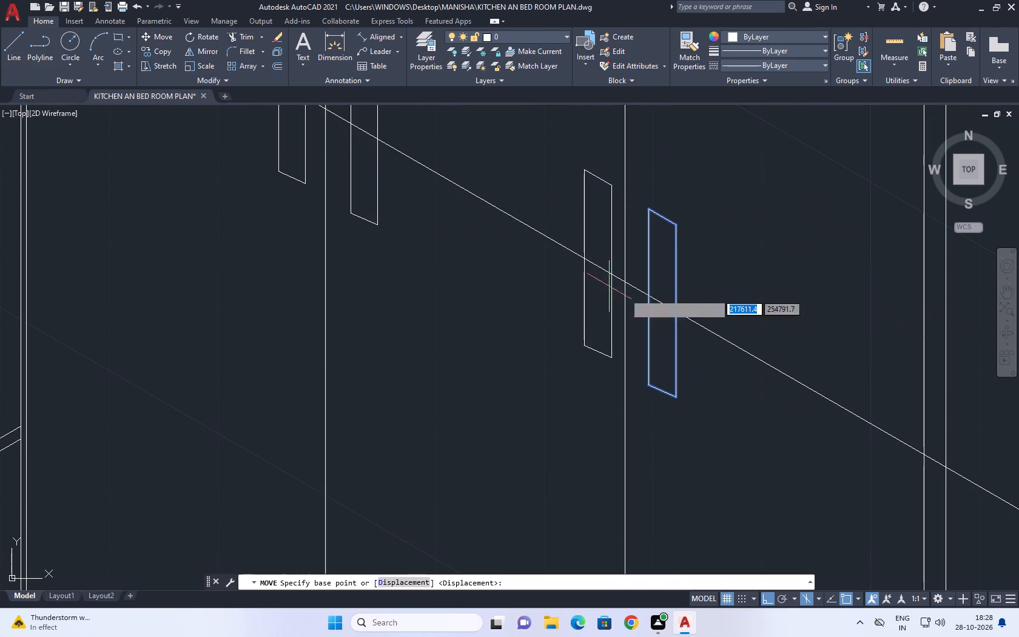
left_click(866, 368)
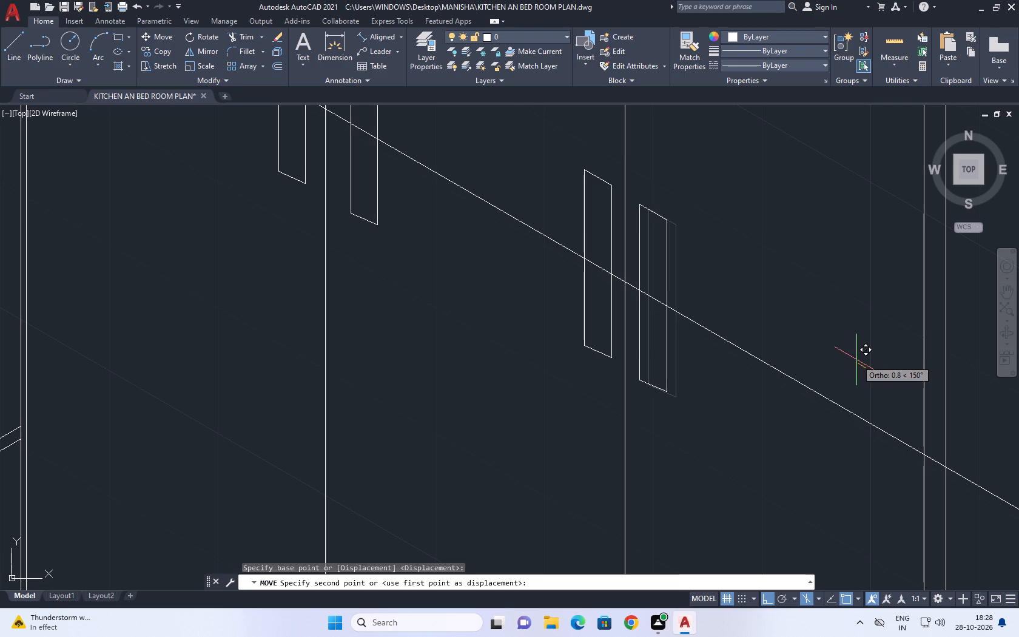
left_click(856, 360)
Erase the isometric guide line running across the door handles.
left_click_drag(818, 315, 801, 324)
left_click(755, 399)
right_click_drag(756, 274, 750, 252)
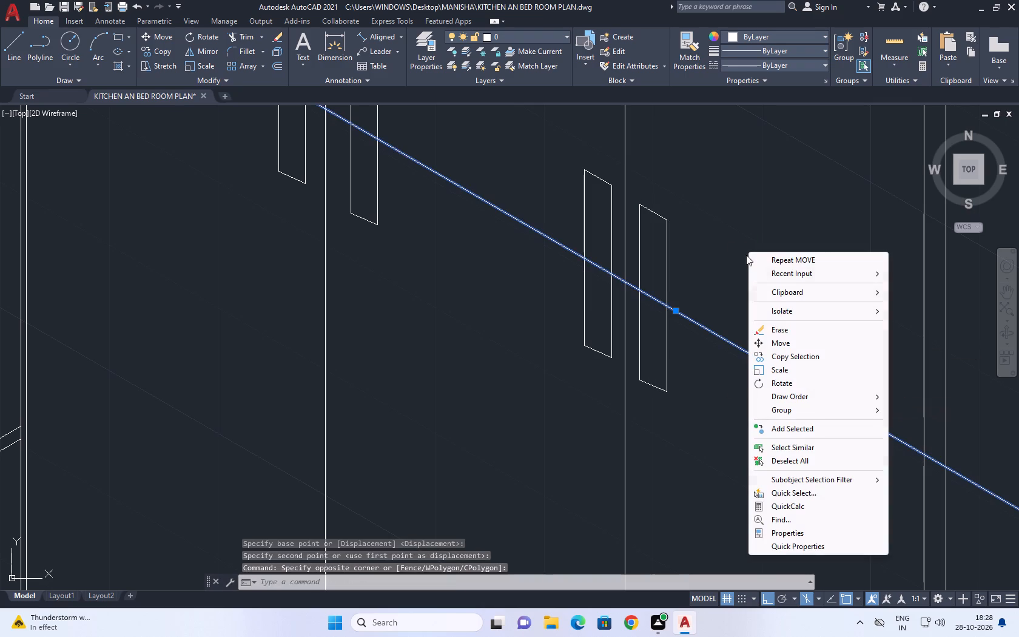
left_click(778, 331)
Trim the isometric line above the mirror where it crosses the side-panel thicknesses at both ends of the dressing unit.
scroll(781, 332, "down", 4)
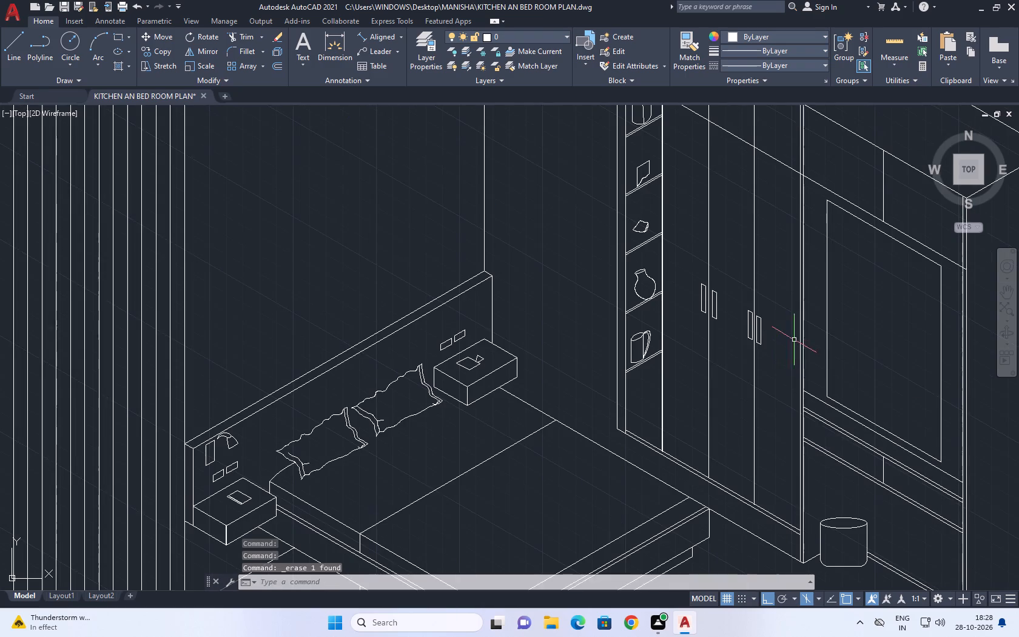
middle_click_drag(772, 338, 614, 317)
middle_click(614, 317)
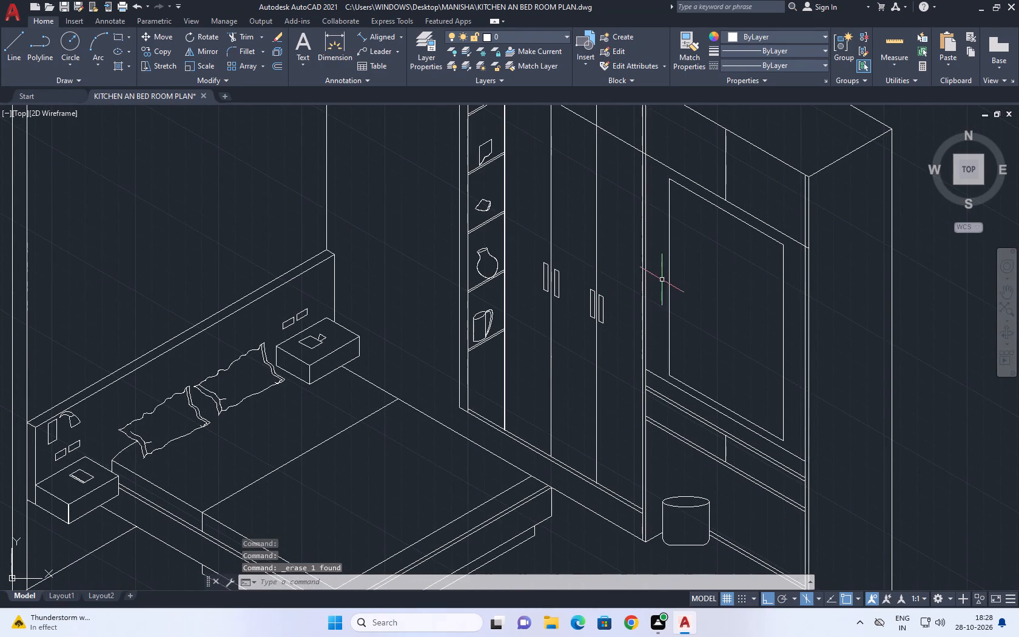
scroll(662, 281, "down", 2)
middle_click_drag(594, 352, 469, 327)
middle_click_drag(525, 217, 571, 274)
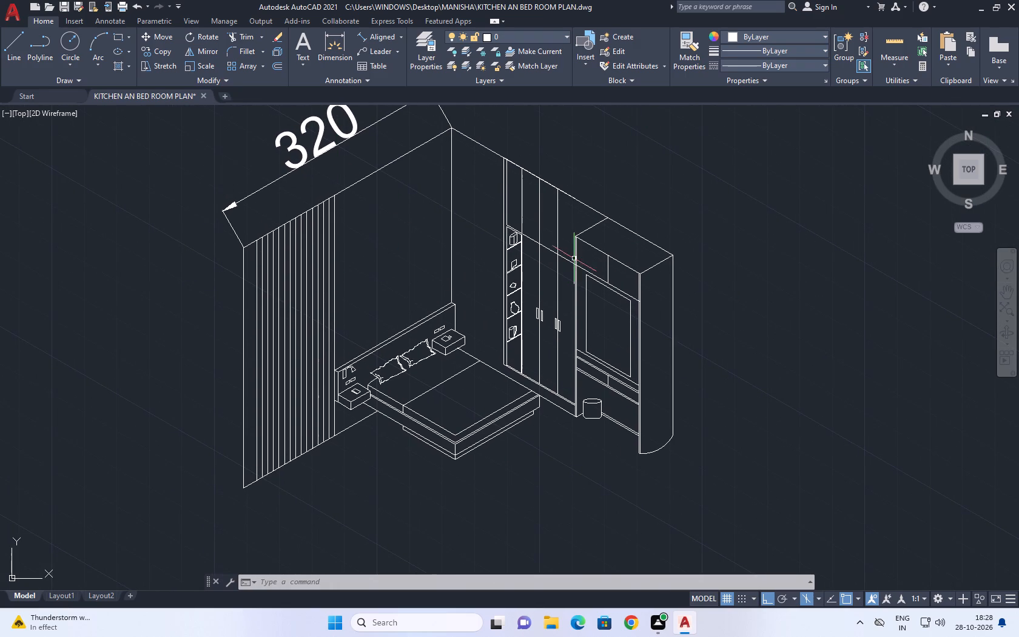
middle_click_drag(496, 265, 483, 266)
scroll(484, 266, "down", 1)
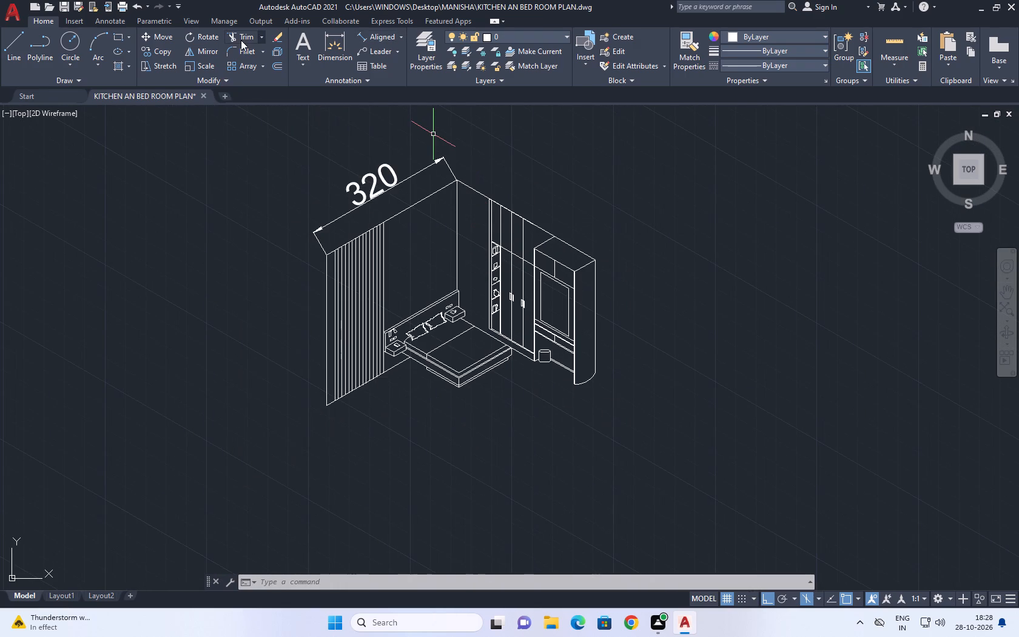
left_click(241, 38)
scroll(542, 281, "up", 3)
scroll(499, 228, "up", 2)
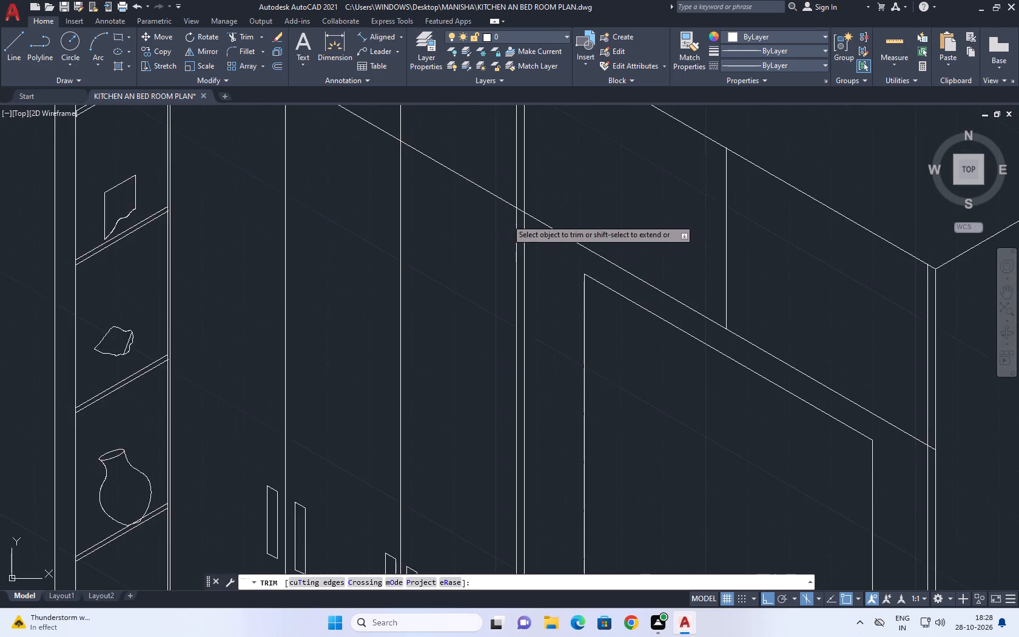
scroll(507, 218, "up", 1)
left_click(527, 205)
scroll(542, 232, "down", 4)
scroll(651, 291, "up", 3)
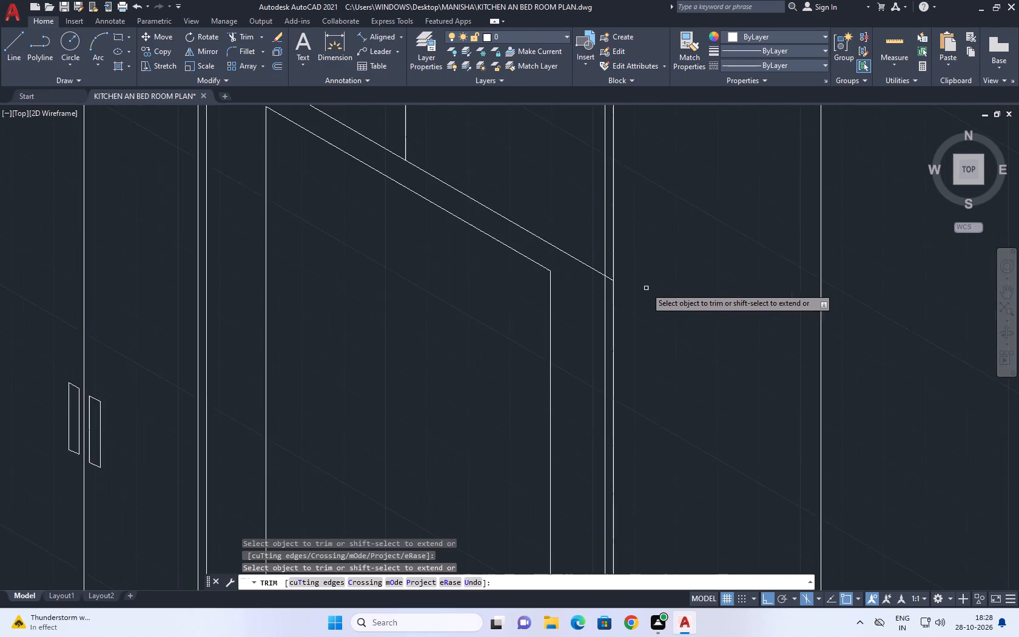
scroll(605, 278, "up", 2)
left_click(611, 275)
right_click(682, 254)
left_click(718, 269)
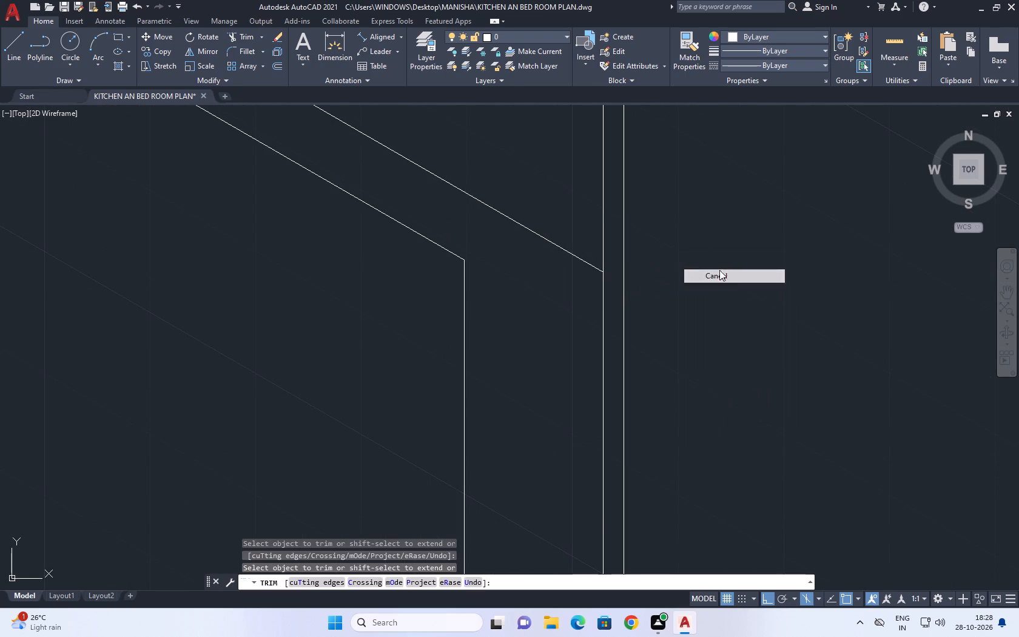
Erase the 320 dimension above the slatted wall.
scroll(710, 269, "down", 7)
middle_click_drag(607, 185, 658, 285)
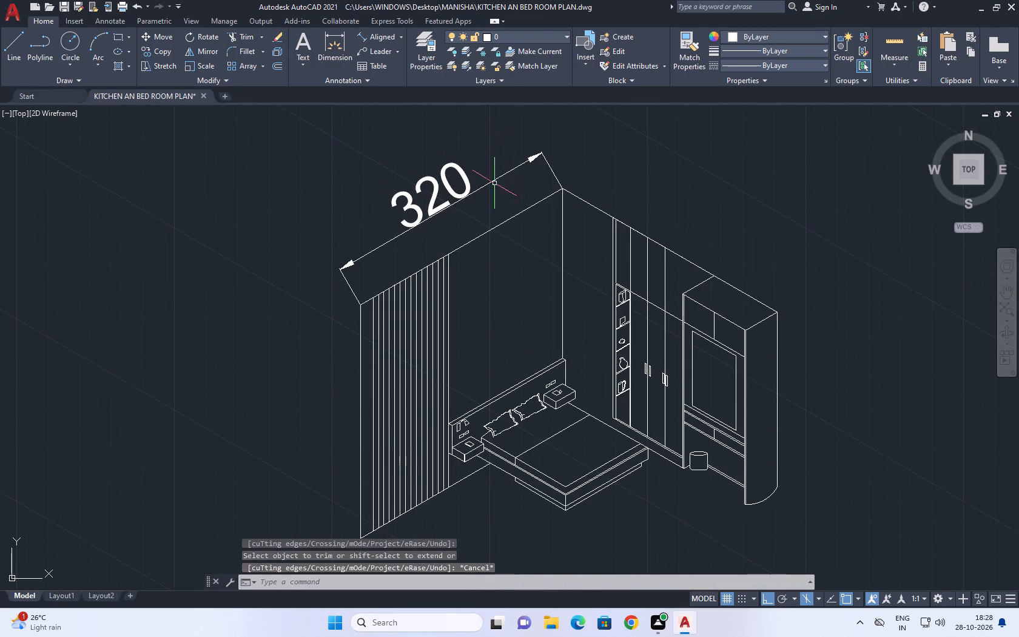
left_click(488, 189)
left_click(433, 204)
right_click(399, 150)
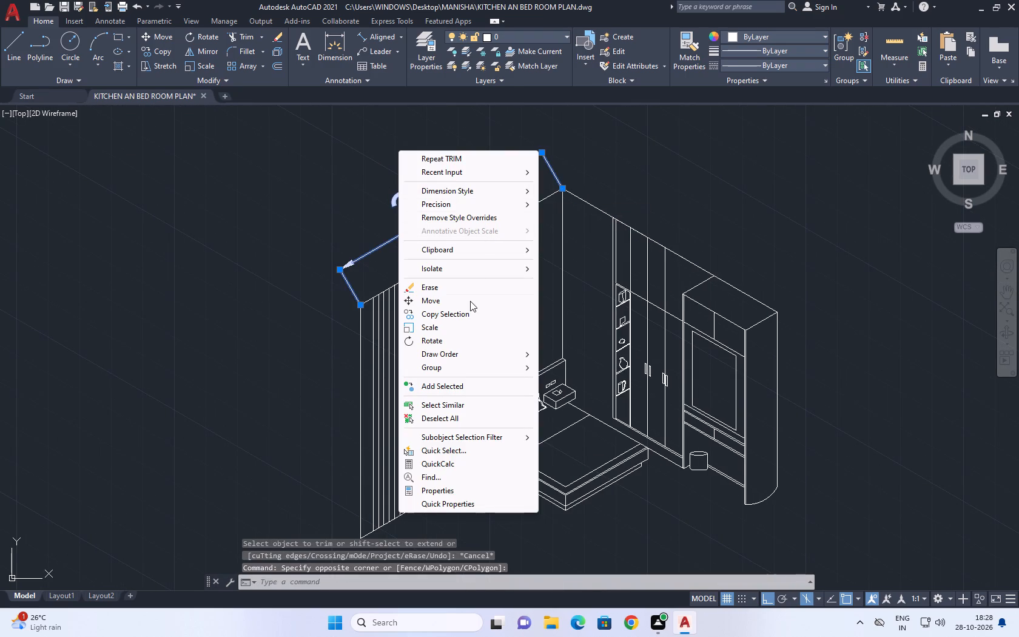
left_click(459, 285)
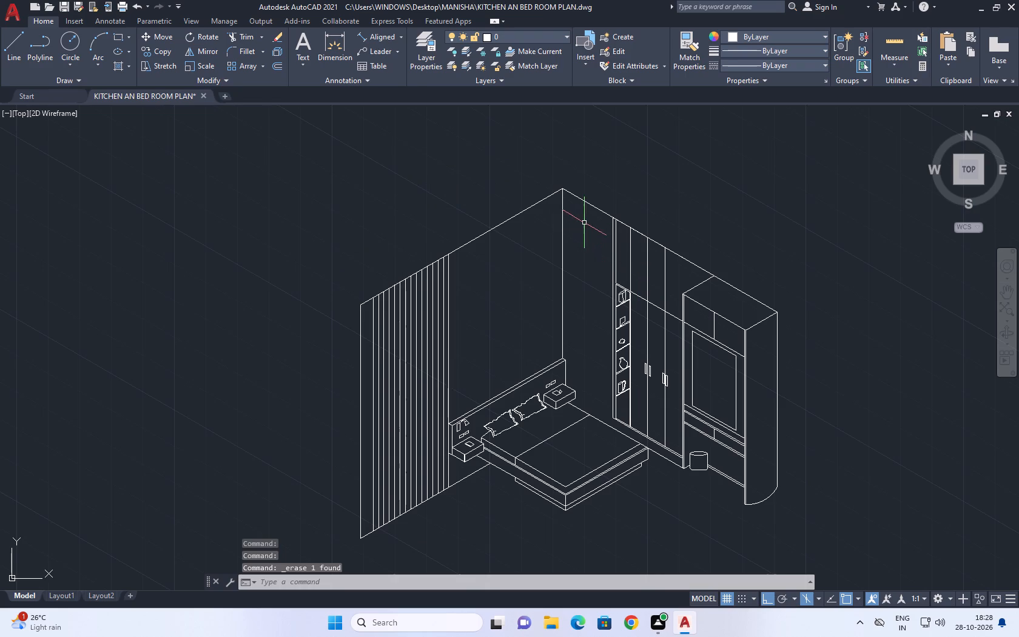
Examine the bed, the stool and the base of the dressing unit, and the bedroom drawing as a whole.
scroll(584, 224, "down", 3)
scroll(583, 292, "up", 4)
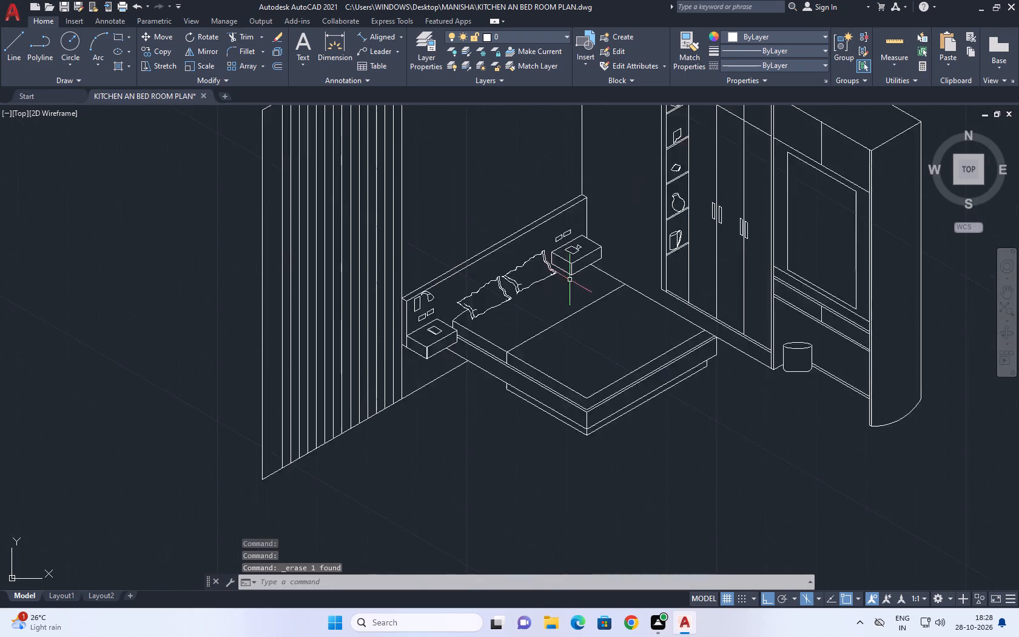
scroll(569, 278, "up", 1)
scroll(565, 252, "down", 2)
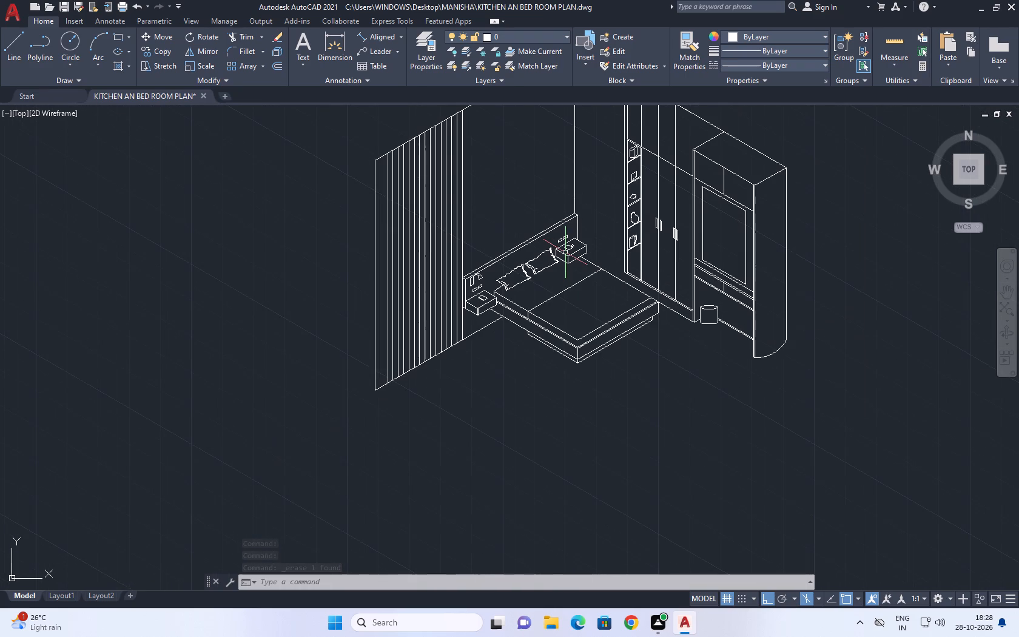
scroll(708, 340, "up", 3)
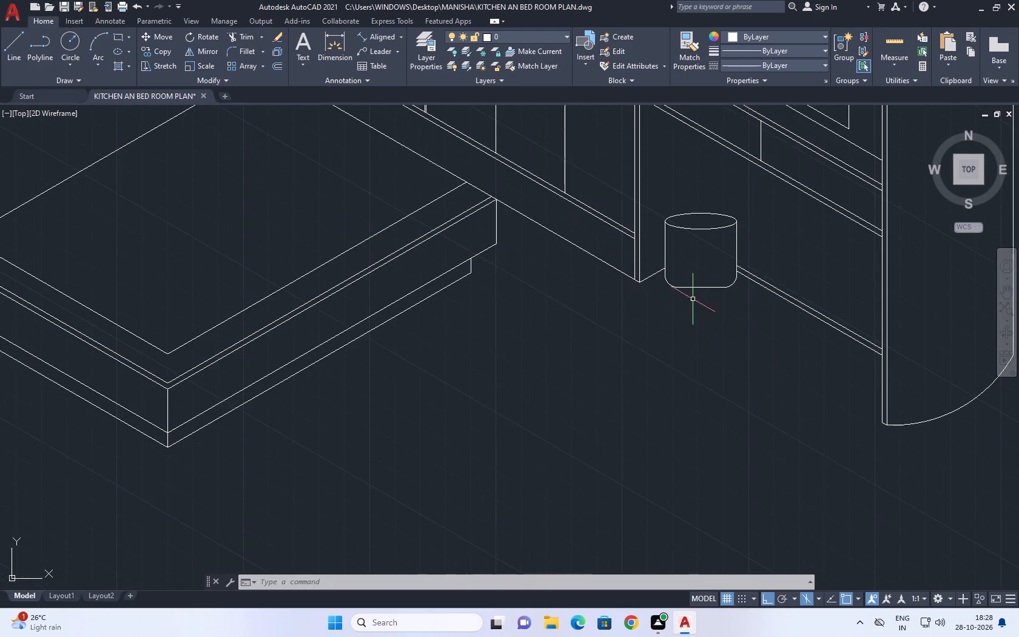
middle_click_drag(692, 296, 573, 278)
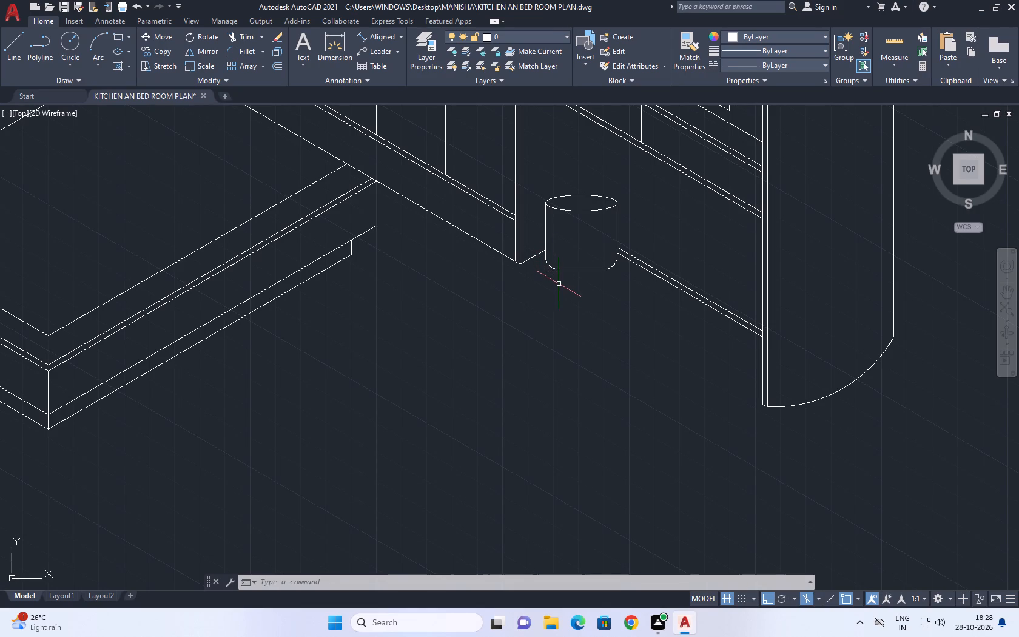
scroll(530, 263, "down", 3)
middle_click_drag(491, 255, 559, 359)
scroll(505, 303, "down", 1)
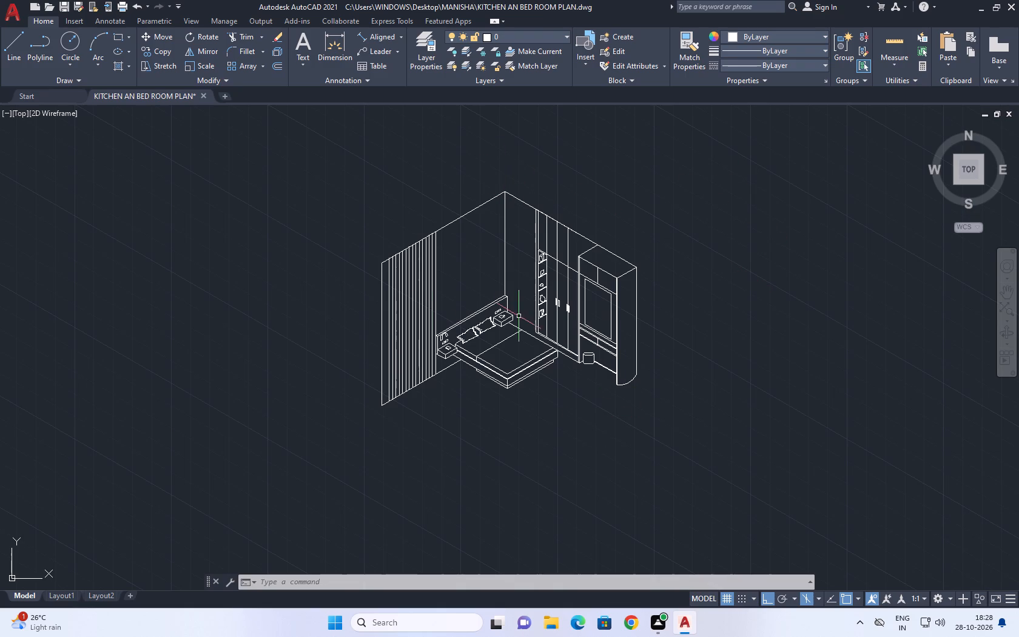
Draw an isometric line from the foot of the first inner slat line back past the slatted wall's outer vertical edge.
scroll(365, 371, "up", 2)
middle_click_drag(403, 380, 538, 426)
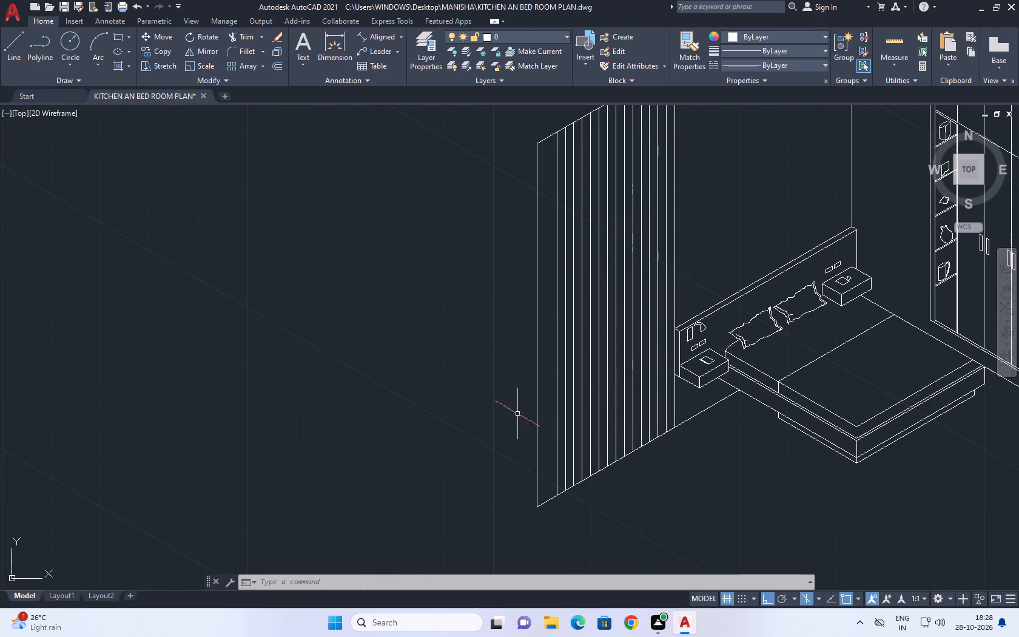
scroll(514, 487, "up", 1)
middle_click_drag(563, 500, 645, 542)
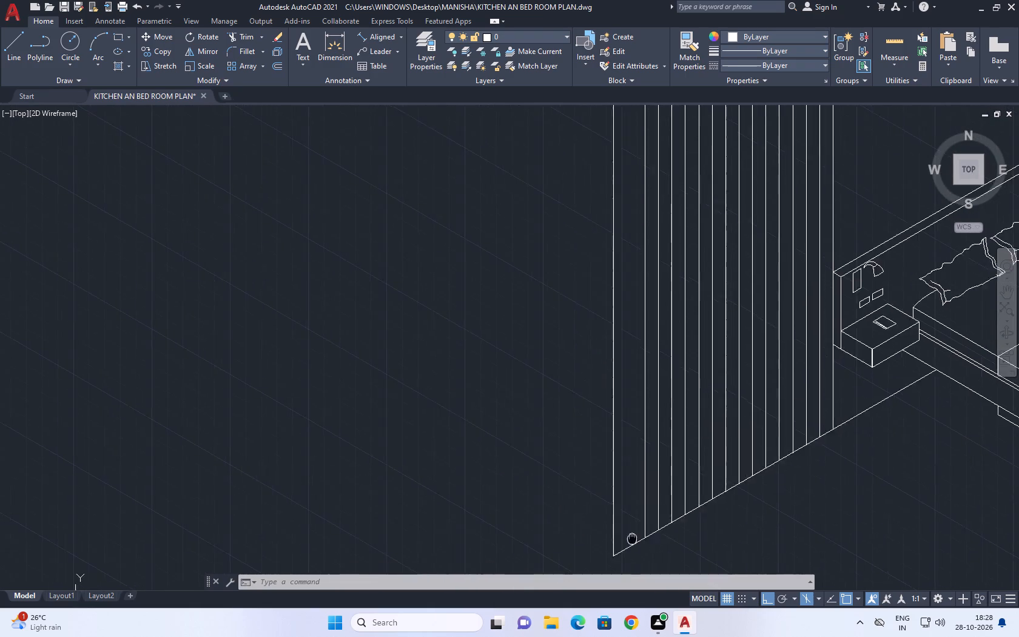
middle_click_drag(645, 542, 682, 536)
middle_click_drag(679, 533, 671, 527)
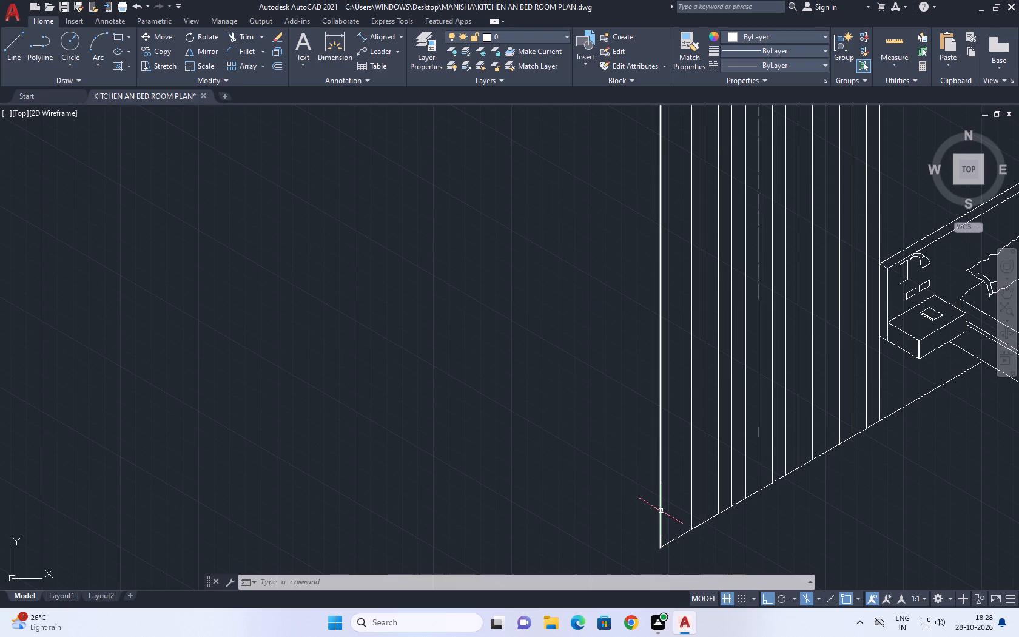
left_click(15, 38)
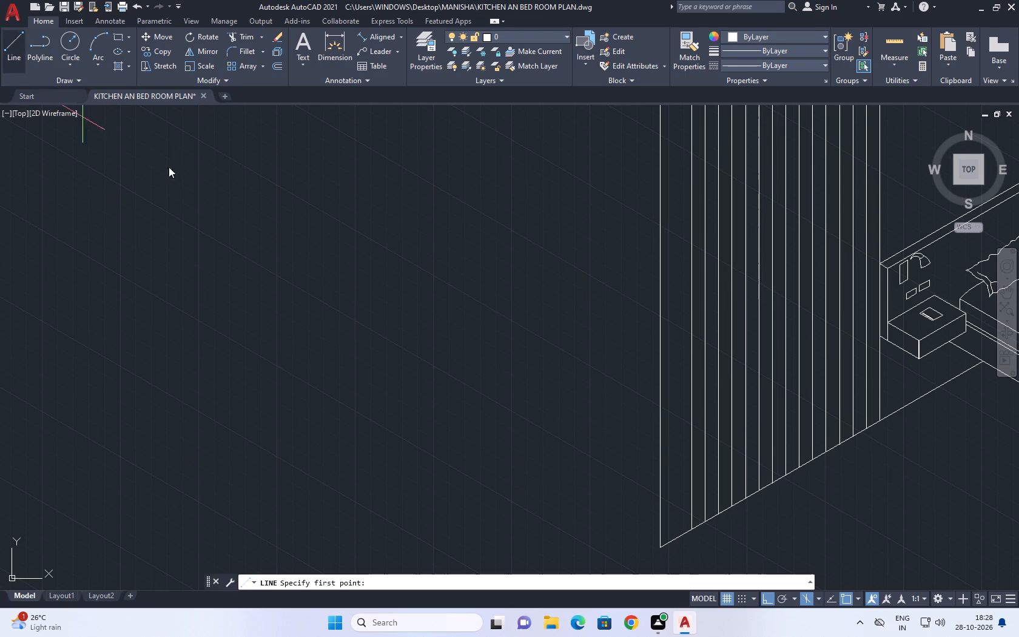
scroll(679, 531, "up", 2)
left_click(706, 527)
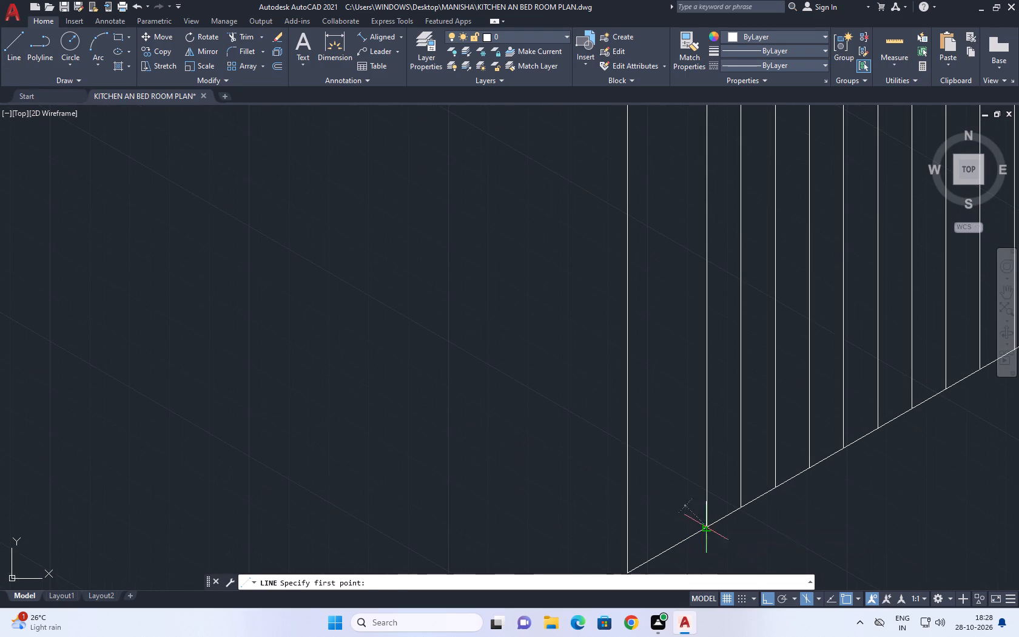
left_click(559, 463)
right_click(595, 394)
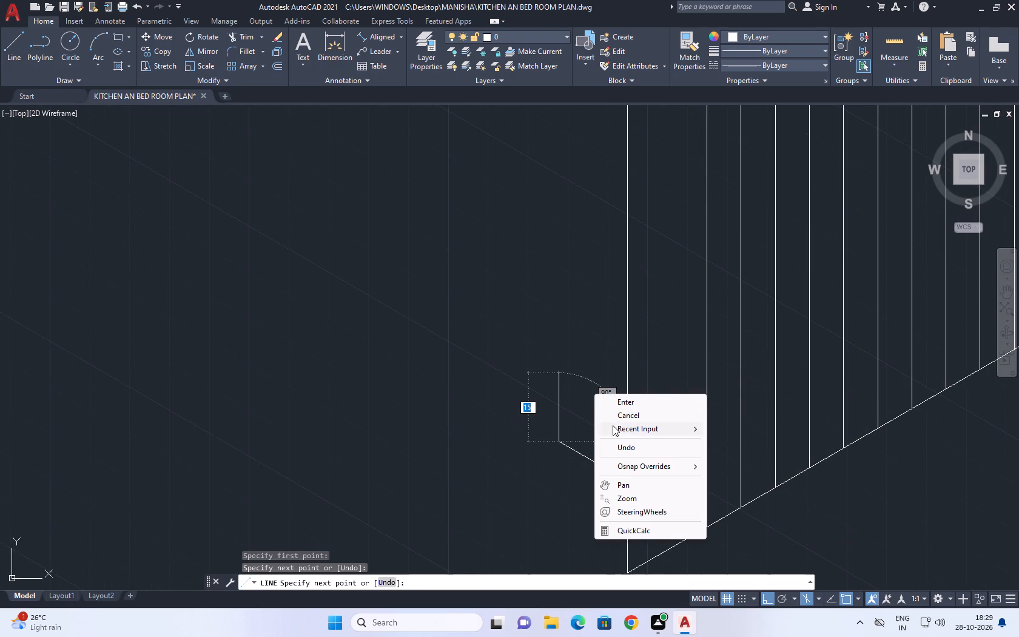
left_click(637, 414)
Trim the slatted wall's bottom corner beyond the new isometric line, and the line's overshoot past the wall's outer edge.
scroll(775, 419, "down", 4)
middle_click_drag(778, 439, 761, 442)
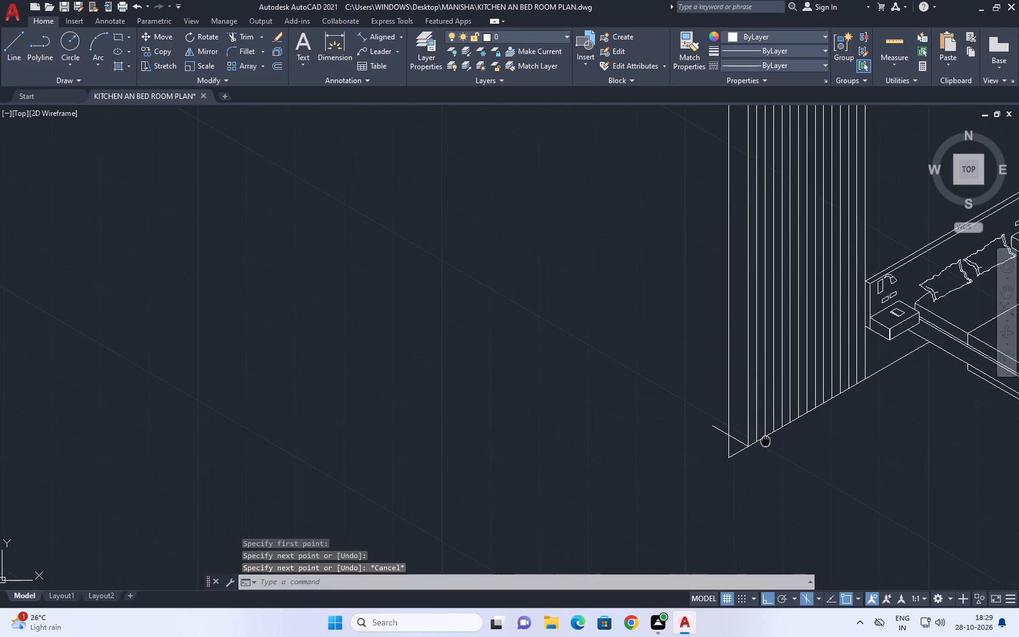
left_click(247, 41)
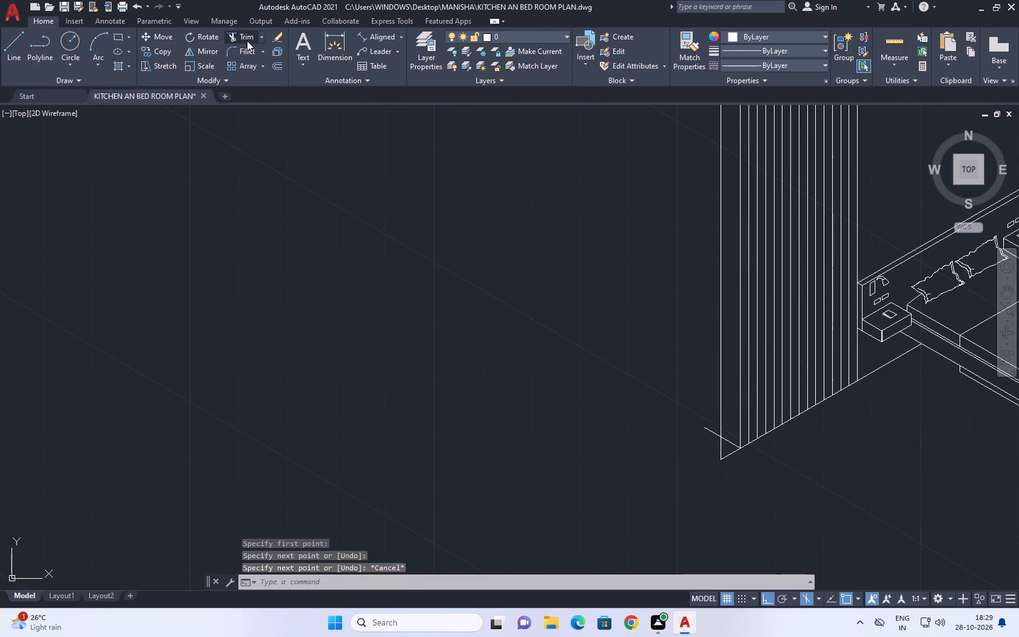
left_click(750, 461)
left_click(715, 447)
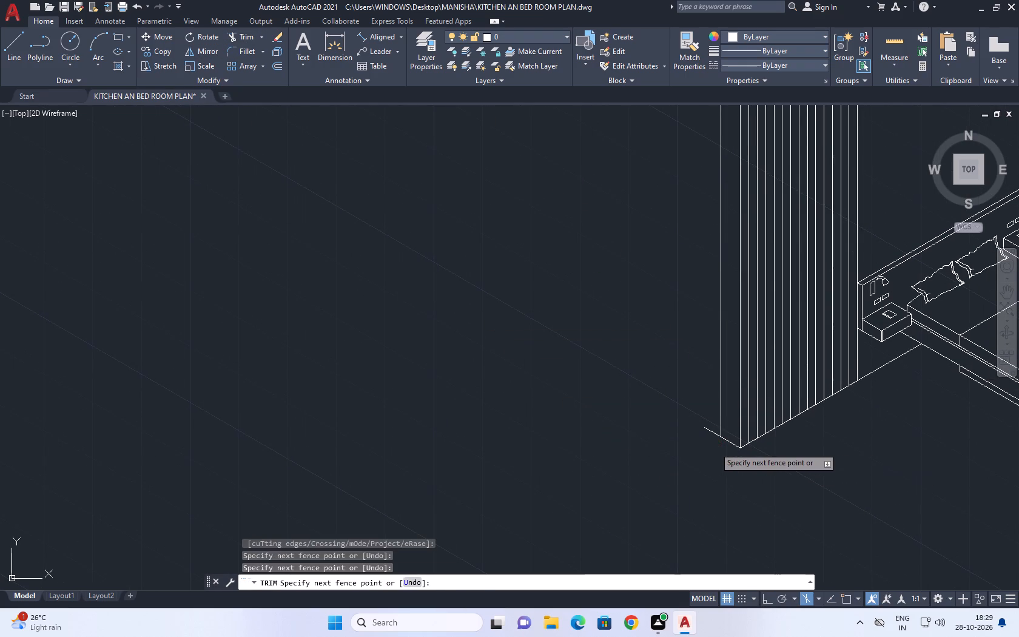
left_click(713, 432)
scroll(714, 469, "down", 3)
scroll(720, 382, "up", 2)
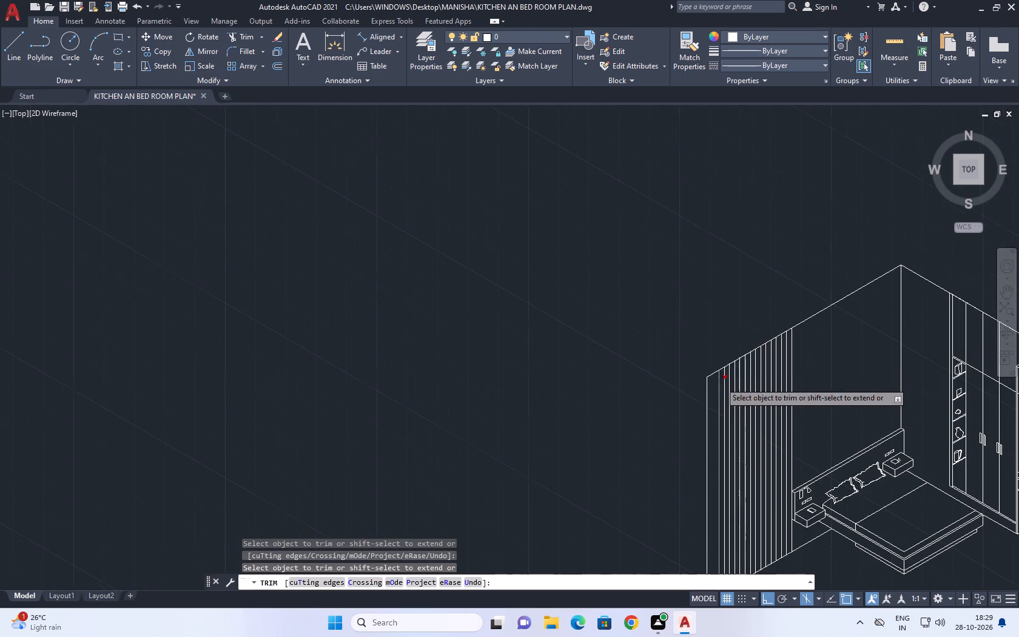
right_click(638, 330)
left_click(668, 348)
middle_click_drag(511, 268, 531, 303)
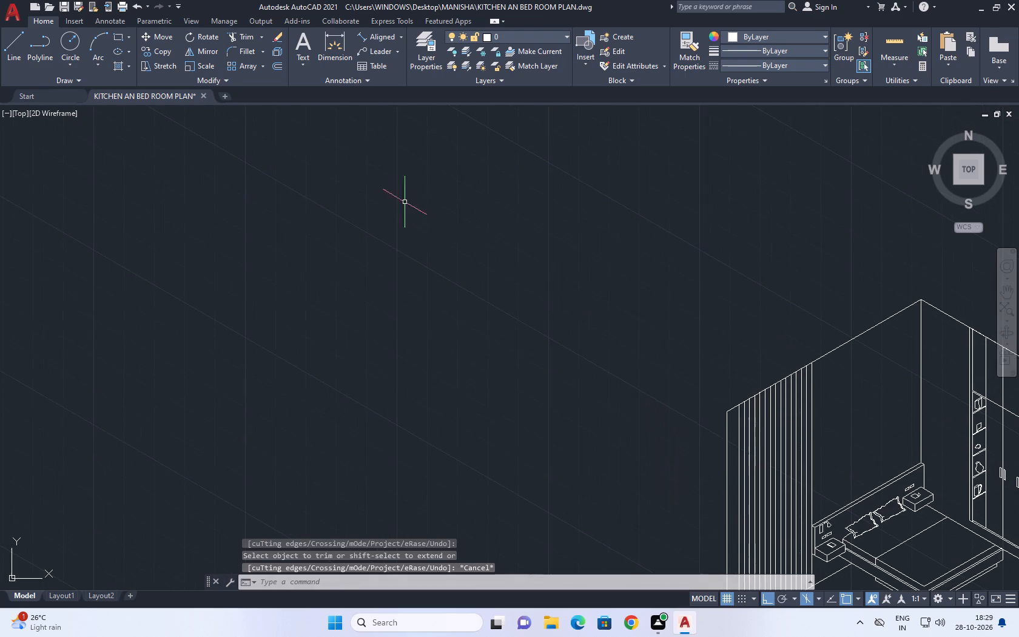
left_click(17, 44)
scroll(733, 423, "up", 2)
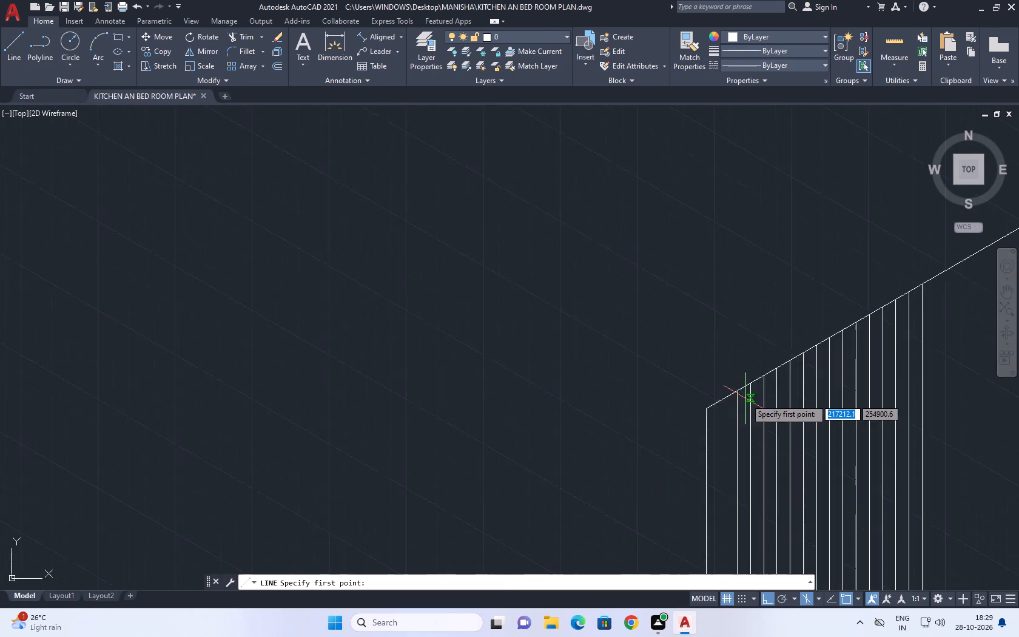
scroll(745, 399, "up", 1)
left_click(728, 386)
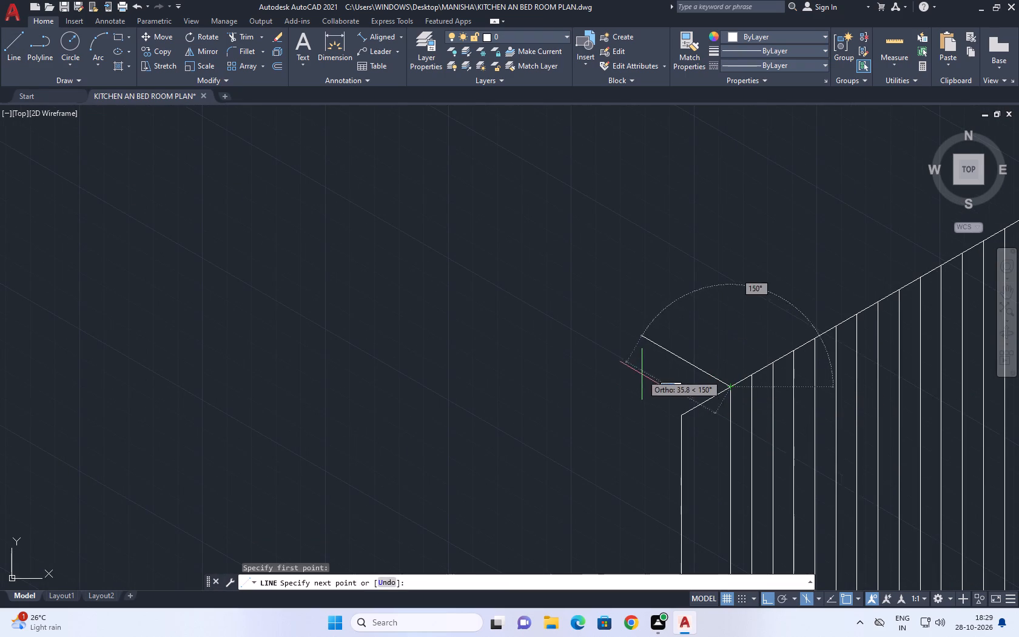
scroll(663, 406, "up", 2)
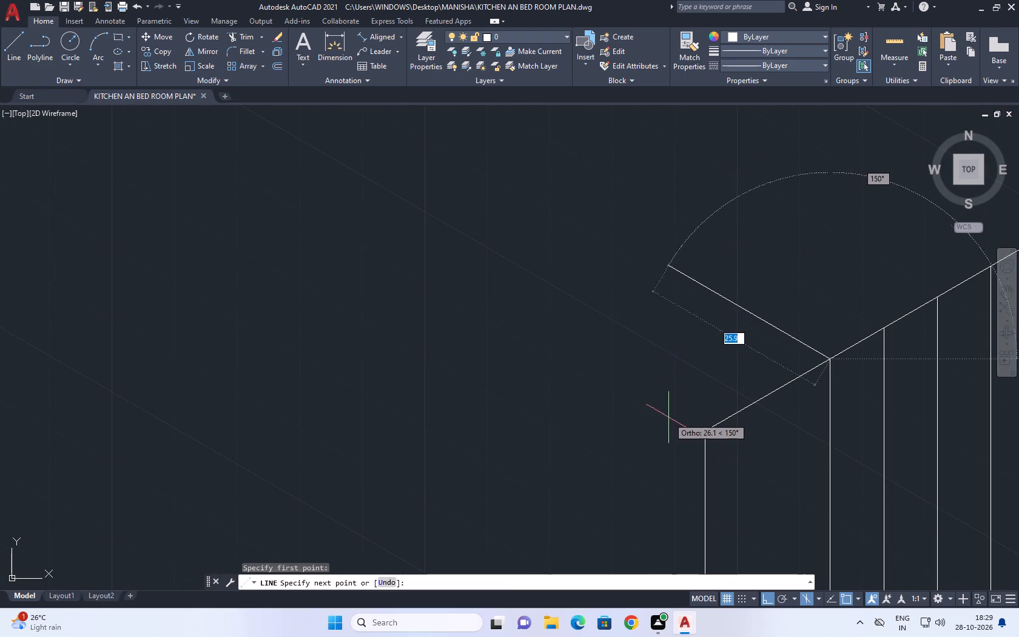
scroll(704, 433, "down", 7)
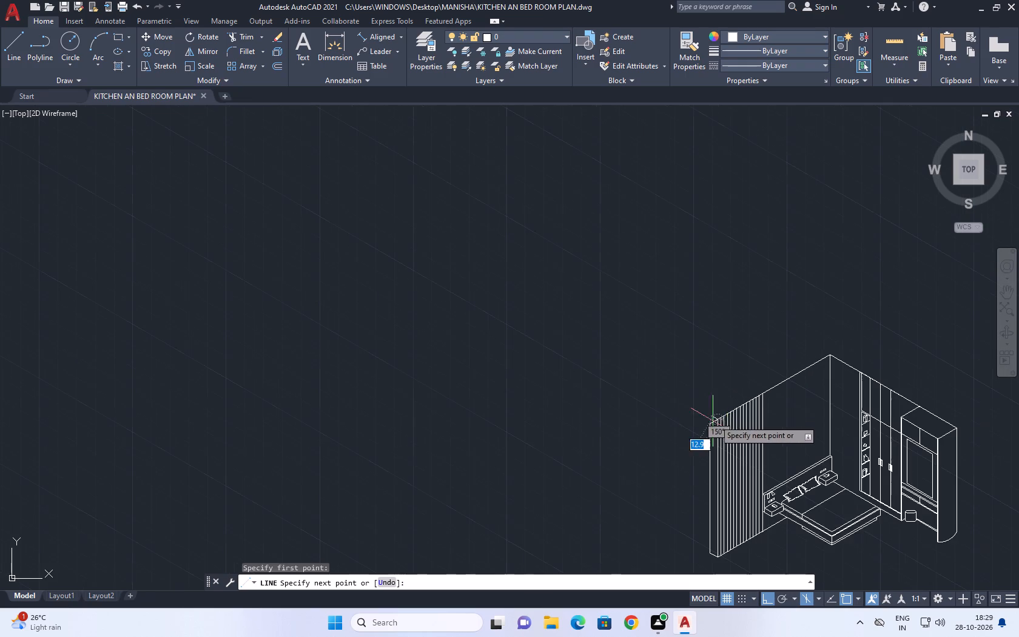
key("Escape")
Draw a vertical line from the back wall's top edge, just past the slatted section, down across the headboard to the lamp.
middle_click_drag(778, 459, 739, 375)
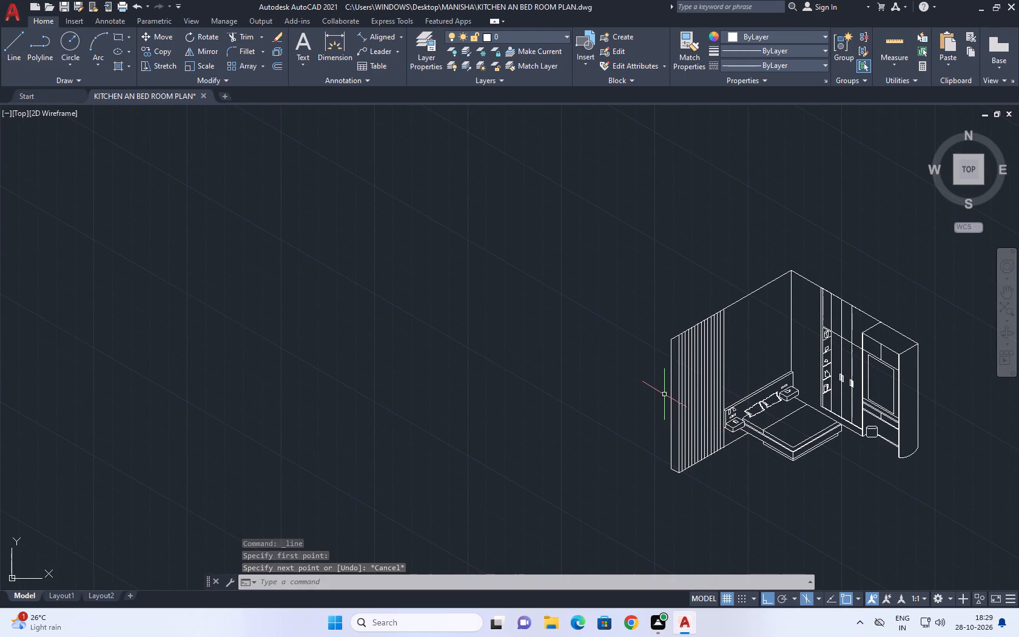
scroll(681, 360, "up", 2)
scroll(678, 330, "down", 2)
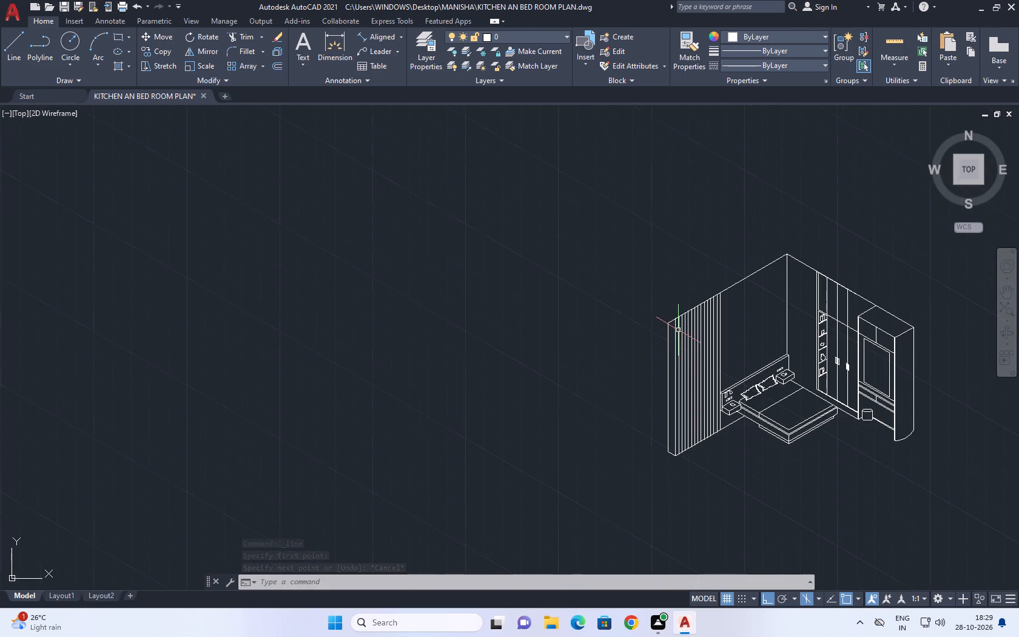
middle_click_drag(688, 368, 541, 370)
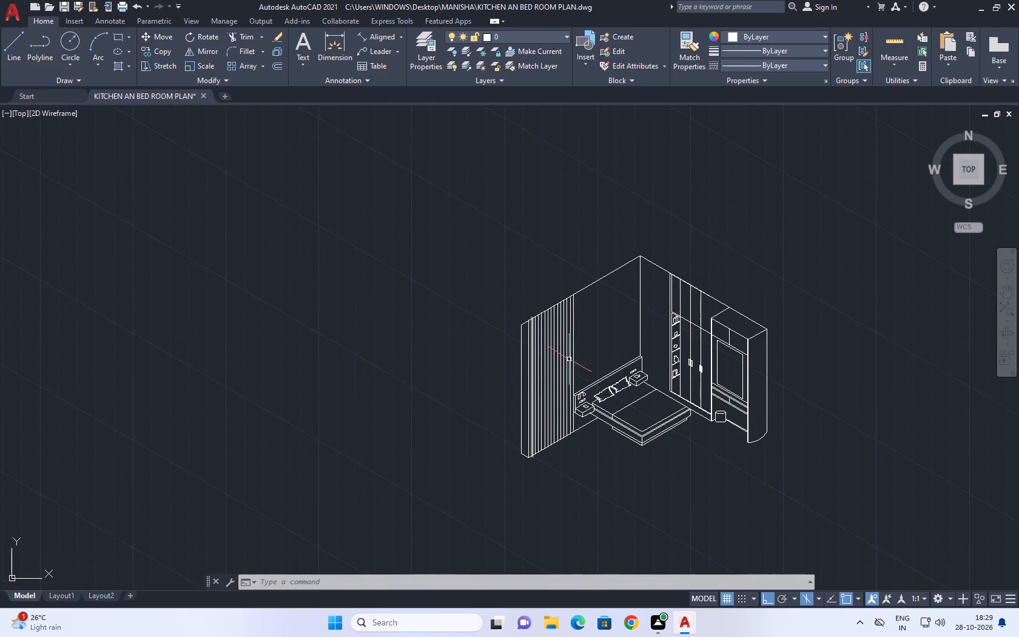
key("space")
middle_click_drag(623, 335, 567, 349)
middle_click(565, 348)
scroll(520, 313, "up", 1)
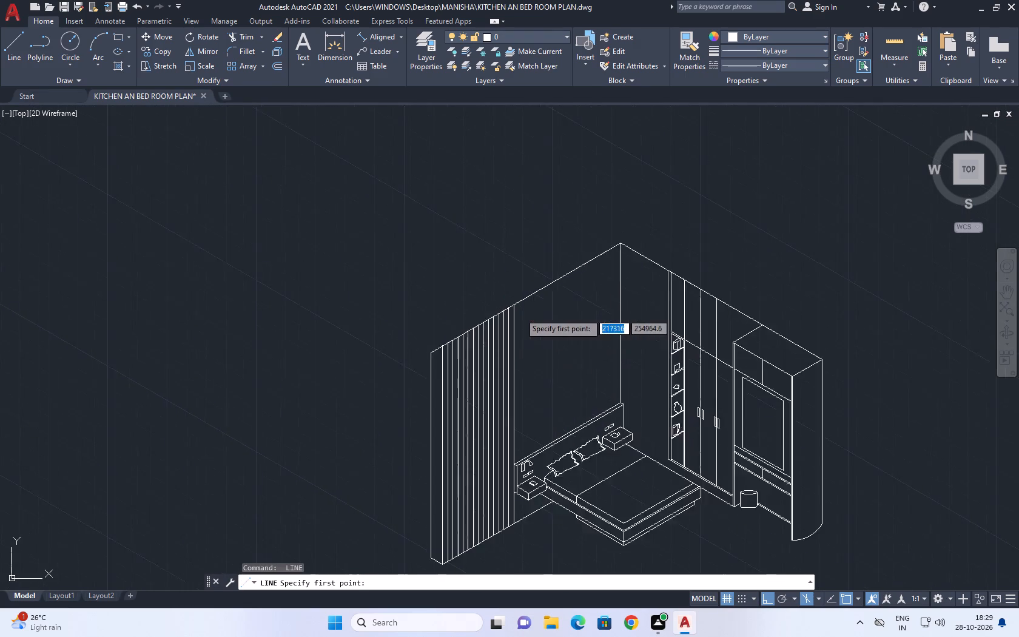
scroll(520, 313, "up", 2)
left_click(540, 265)
scroll(549, 359, "down", 1)
middle_click_drag(562, 446, 559, 371)
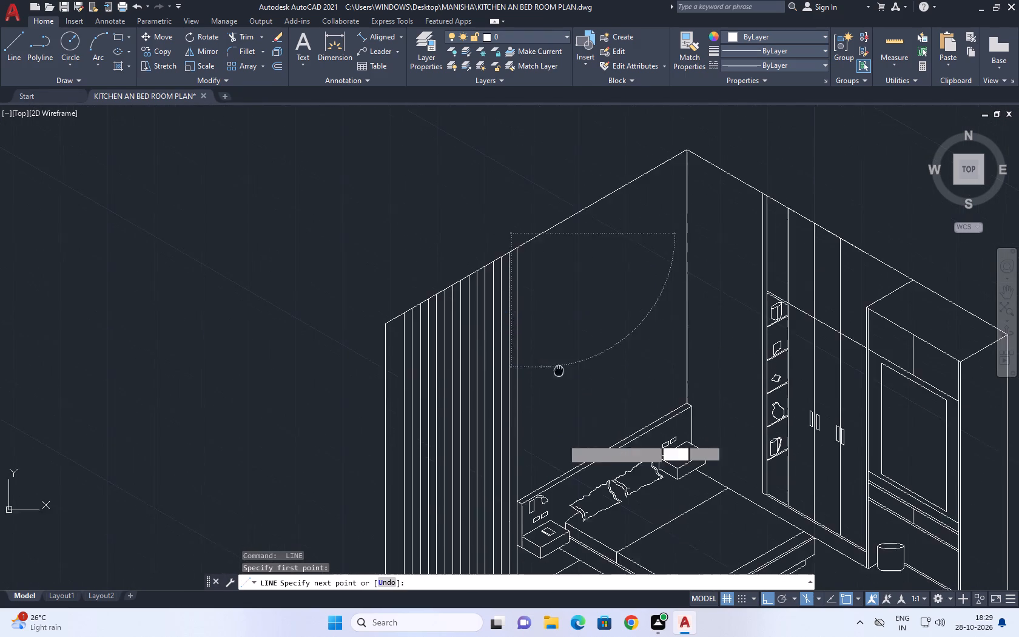
scroll(544, 458, "up", 1)
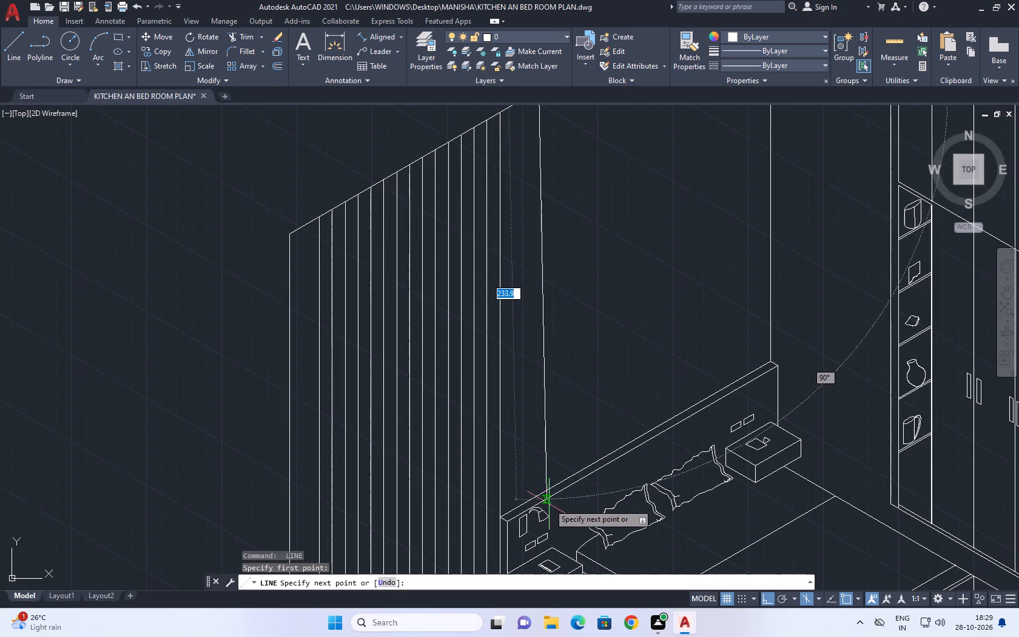
left_click(542, 513)
key("ctrl+z")
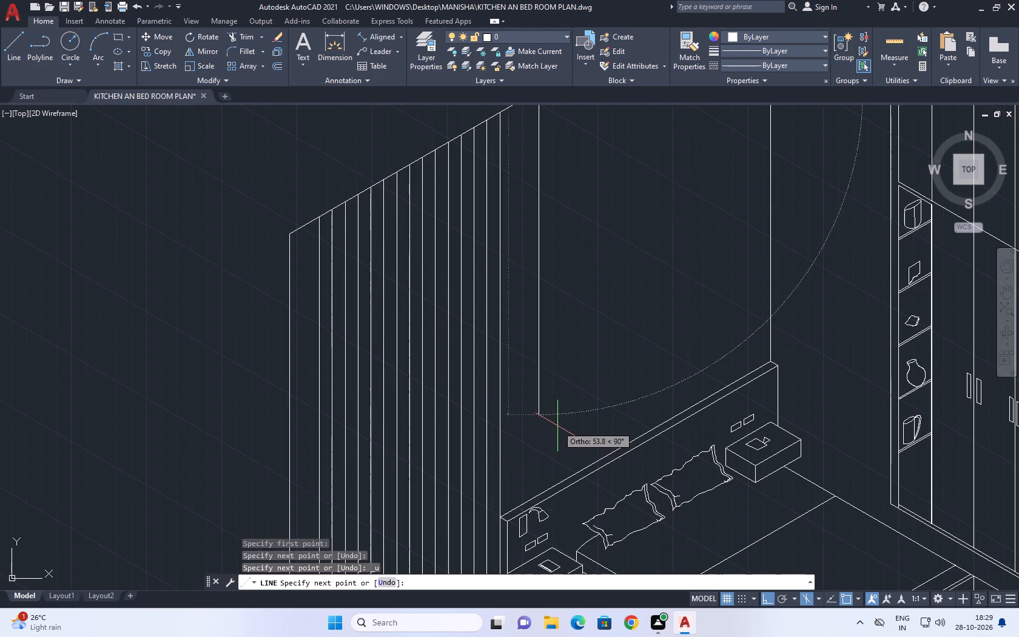
scroll(539, 506, "up", 1)
middle_click_drag(539, 513, 538, 428)
left_click(532, 457)
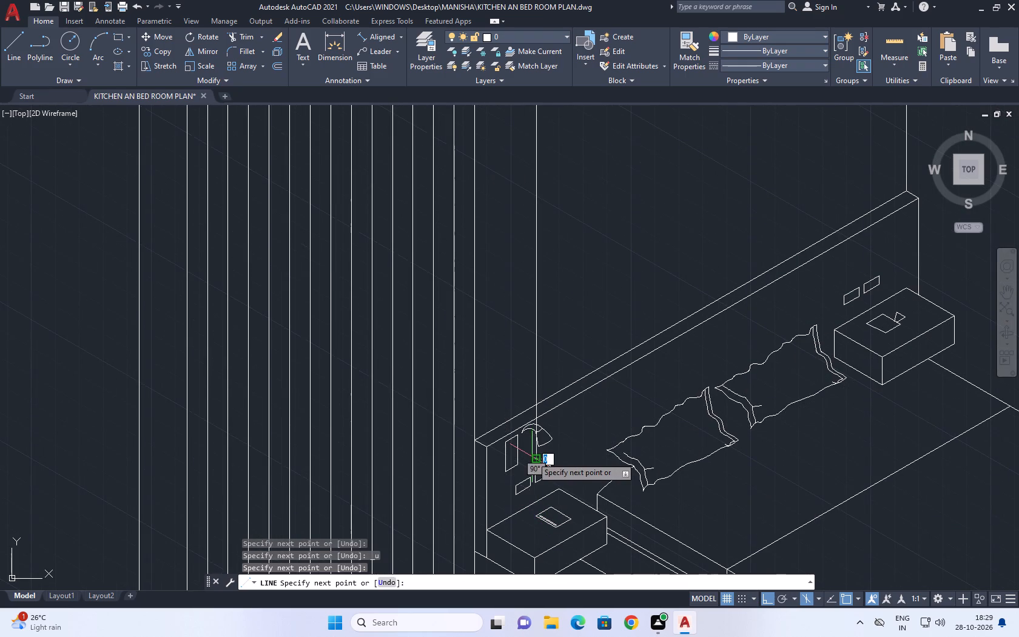
key("space")
Draw a second vertical line about 256 units long from the wall's top edge, near mid-wall, down past the headboard's top.
scroll(548, 424, "down", 4)
middle_click_drag(570, 318, 543, 320)
key("space")
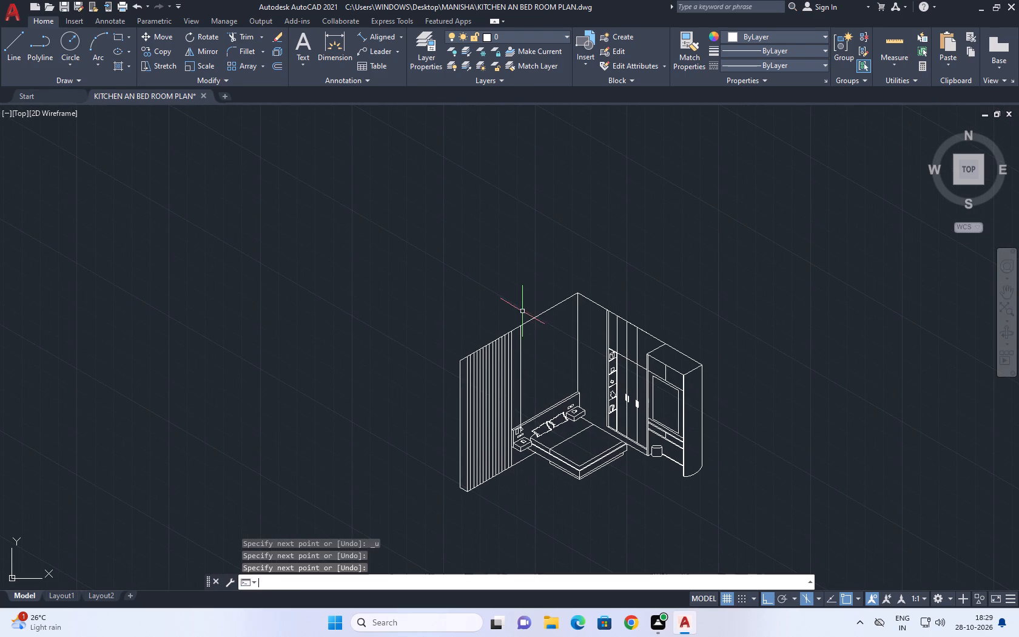
scroll(520, 314, "up", 1)
left_click(551, 314)
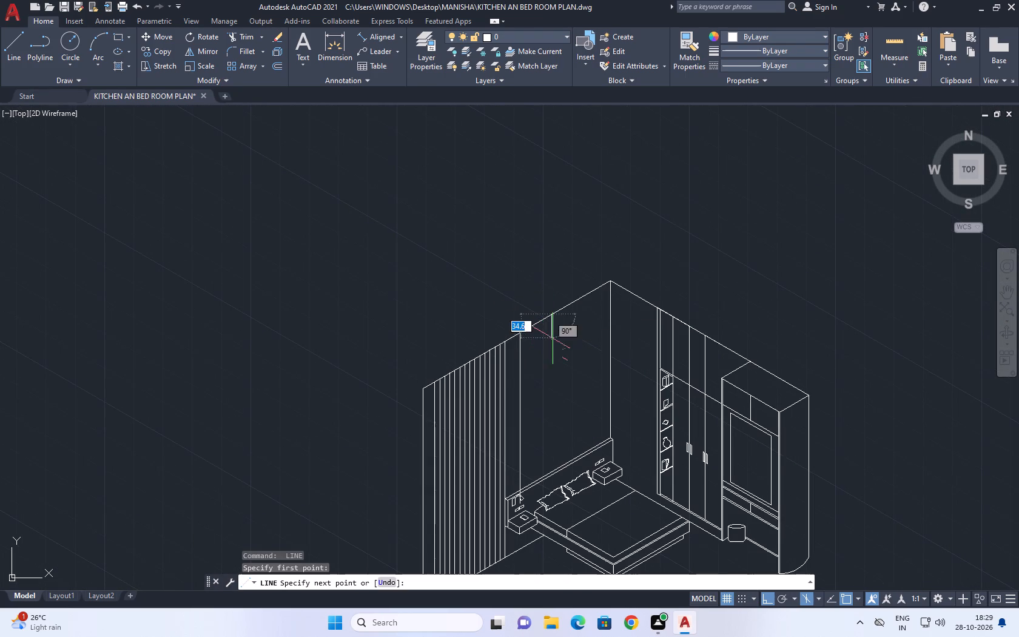
scroll(559, 499, "up", 2)
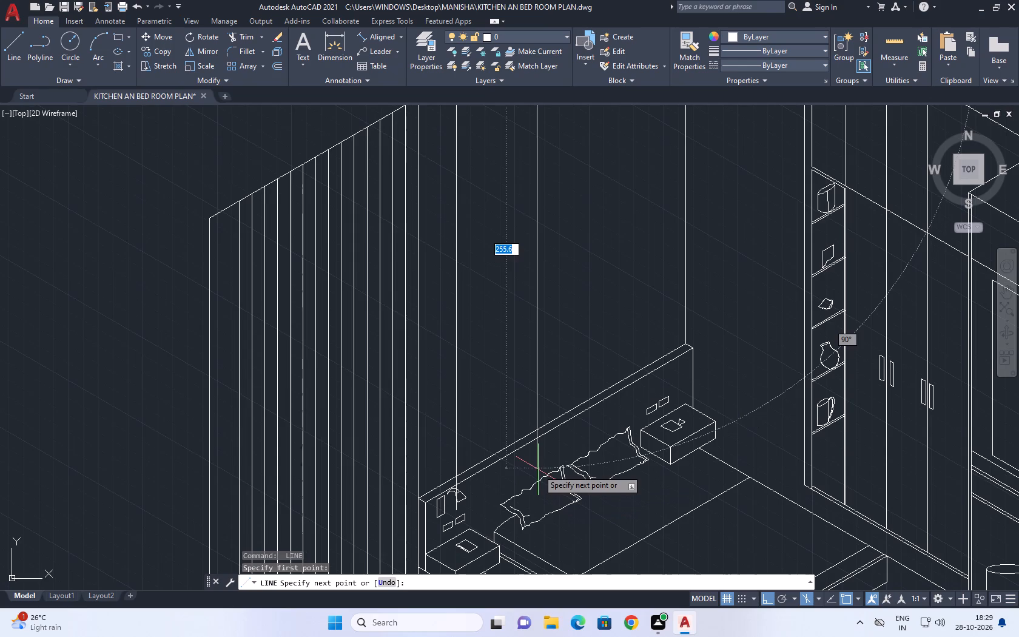
left_click(538, 470)
key("space")
Draw a third vertical line about 258 units long from the wall's top edge, between the second line and the room corner, past the headboard's top.
middle_click_drag(613, 439, 590, 475)
key("space")
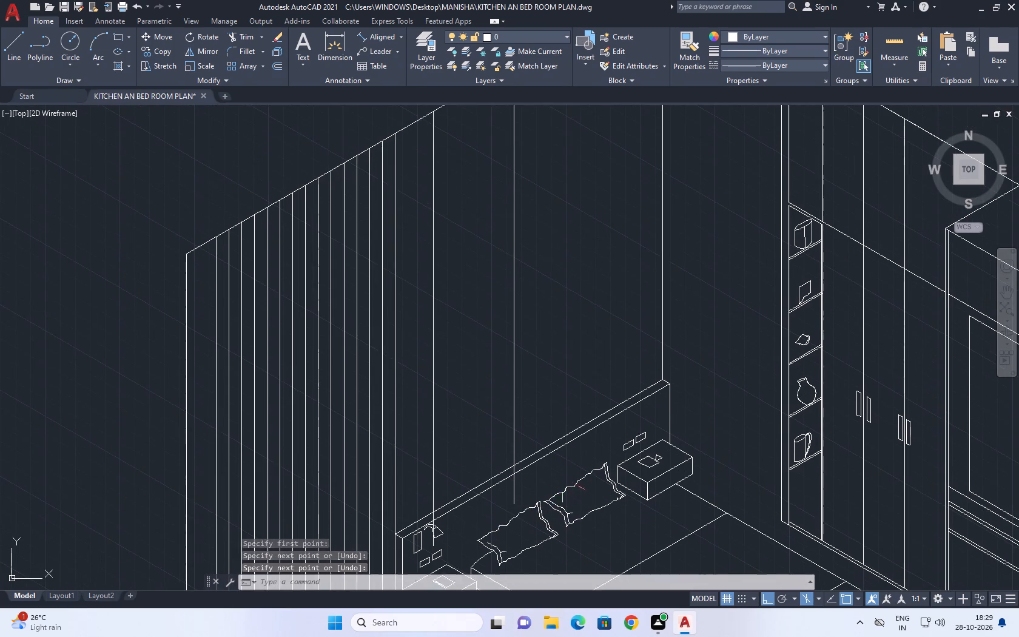
scroll(556, 347, "down", 2)
left_click(568, 222)
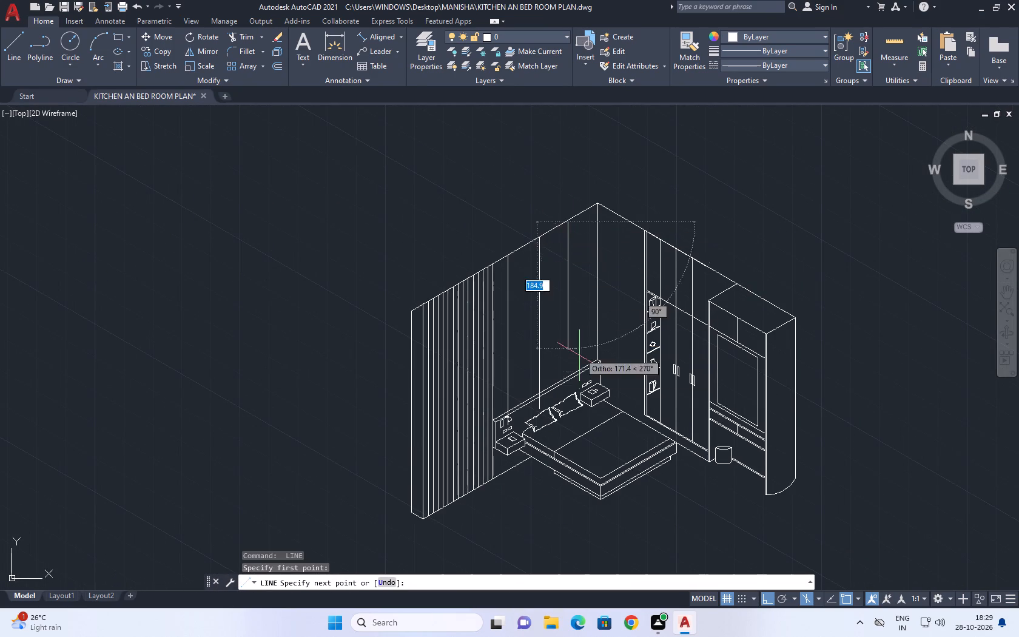
scroll(568, 400, "up", 3)
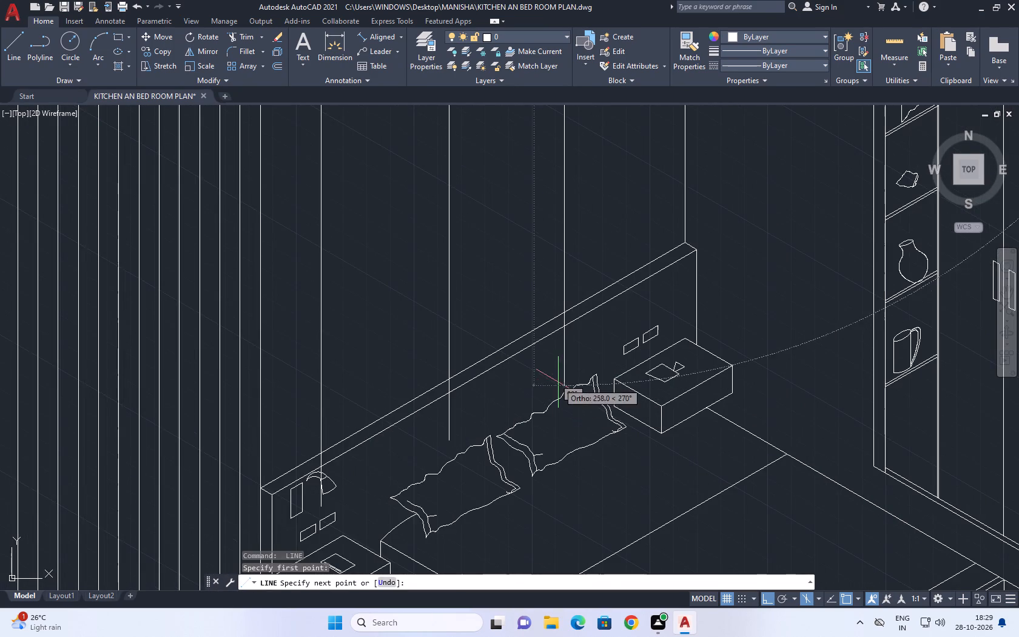
left_click(562, 379)
key("space")
Trim the three vertical wall lines below the headboard's front top edge, including the pieces crossing the lamp.
key("t")
key("r")
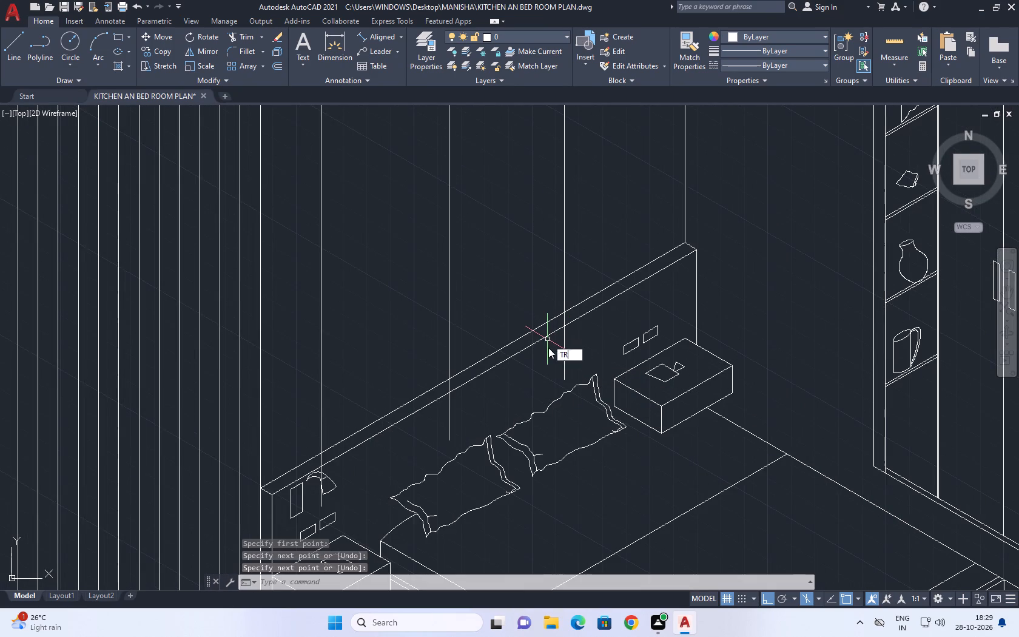
key("space")
left_click(570, 337)
left_click(443, 423)
middle_click_drag(442, 425, 563, 299)
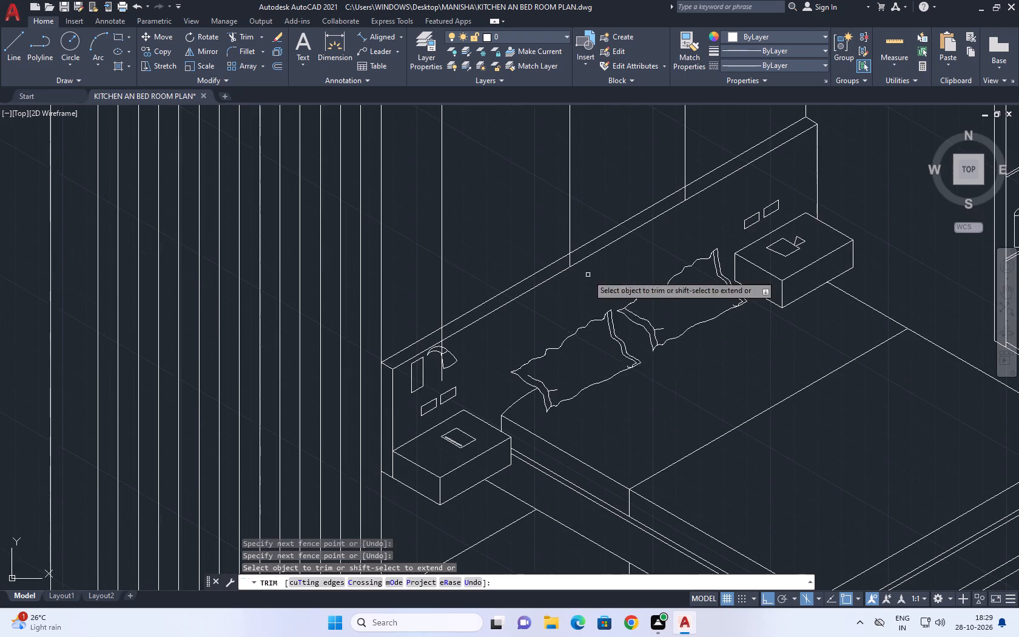
left_click(442, 371)
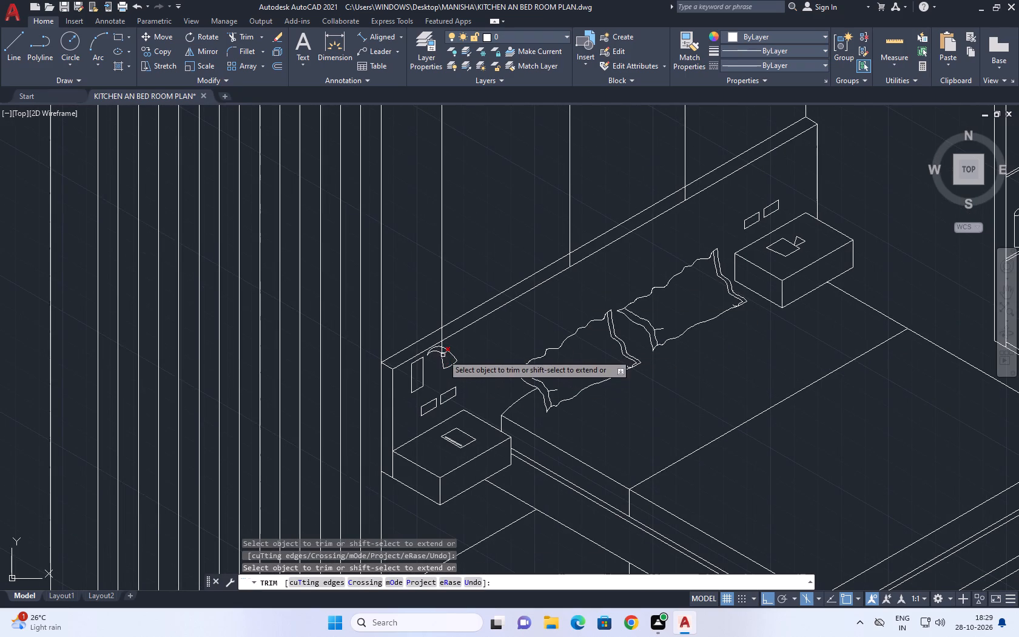
left_click(442, 354)
left_click(442, 348)
Trim the three wall lines' remaining pieces between the headboard's front and back top edges.
middle_click_drag(421, 442, 434, 440)
scroll(437, 442, "down", 1)
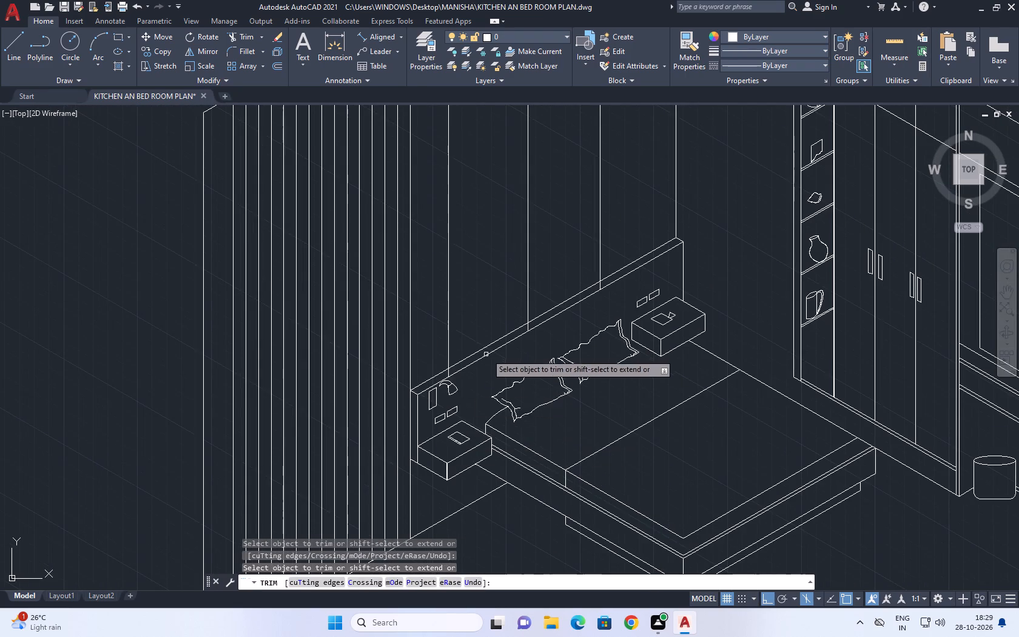
middle_click_drag(489, 351, 333, 444)
scroll(318, 441, "up", 2)
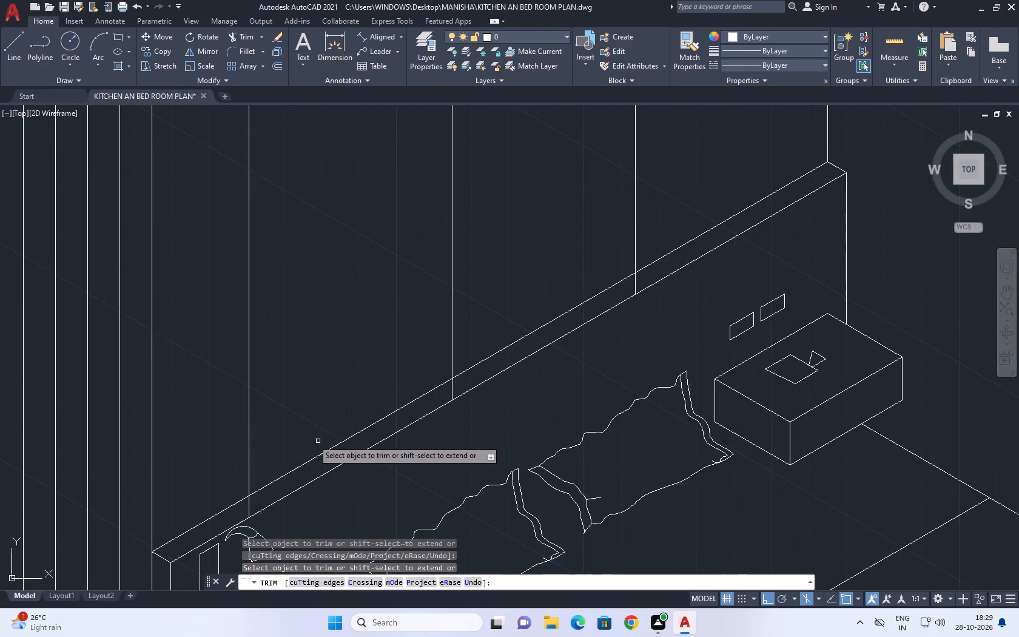
left_click(242, 506)
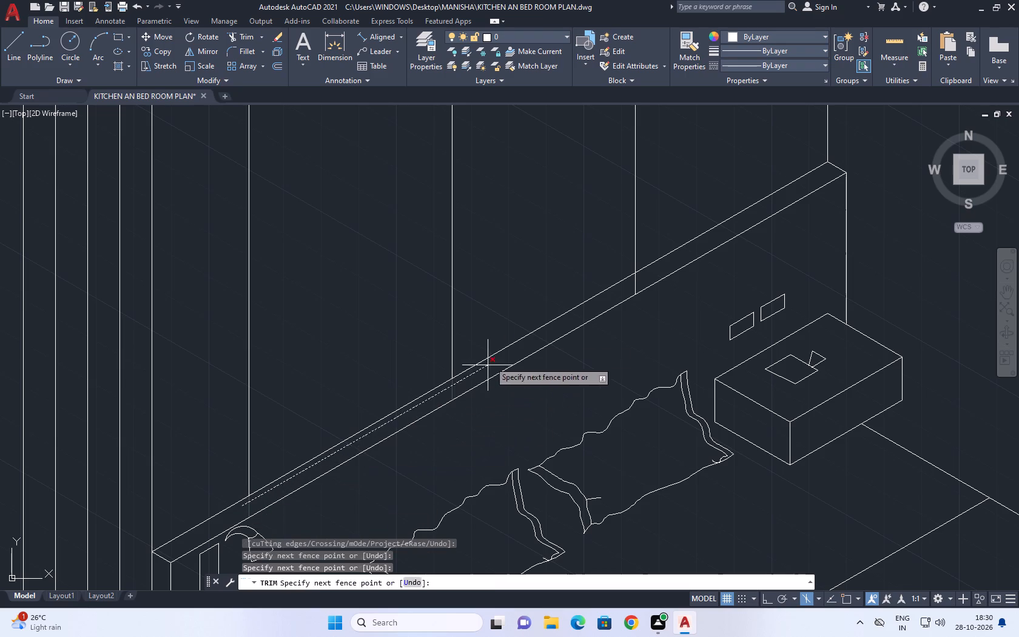
left_click(667, 263)
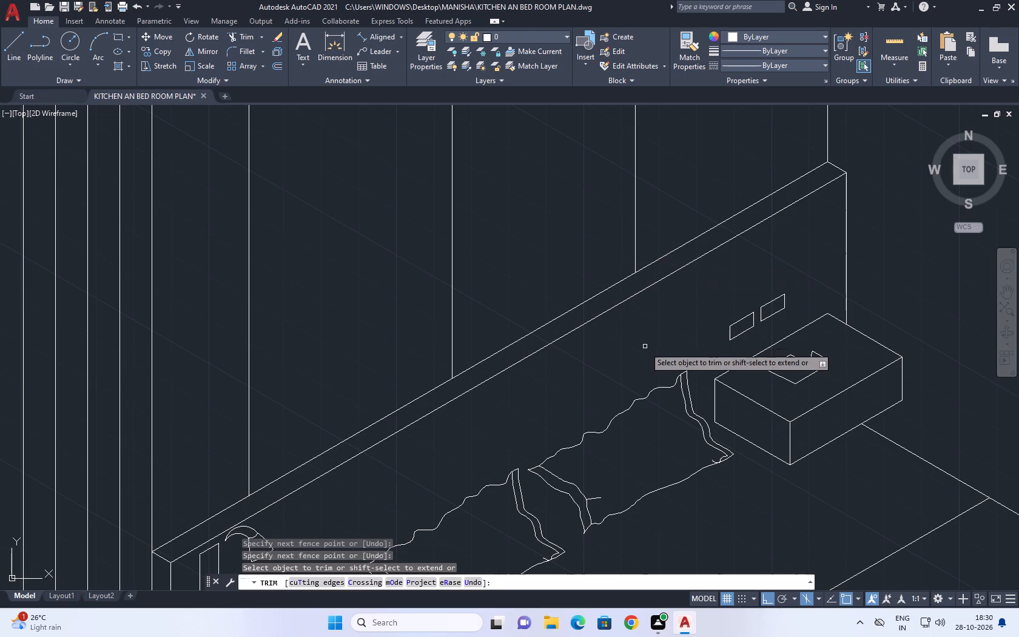
scroll(645, 348, "down", 2)
right_click(758, 249)
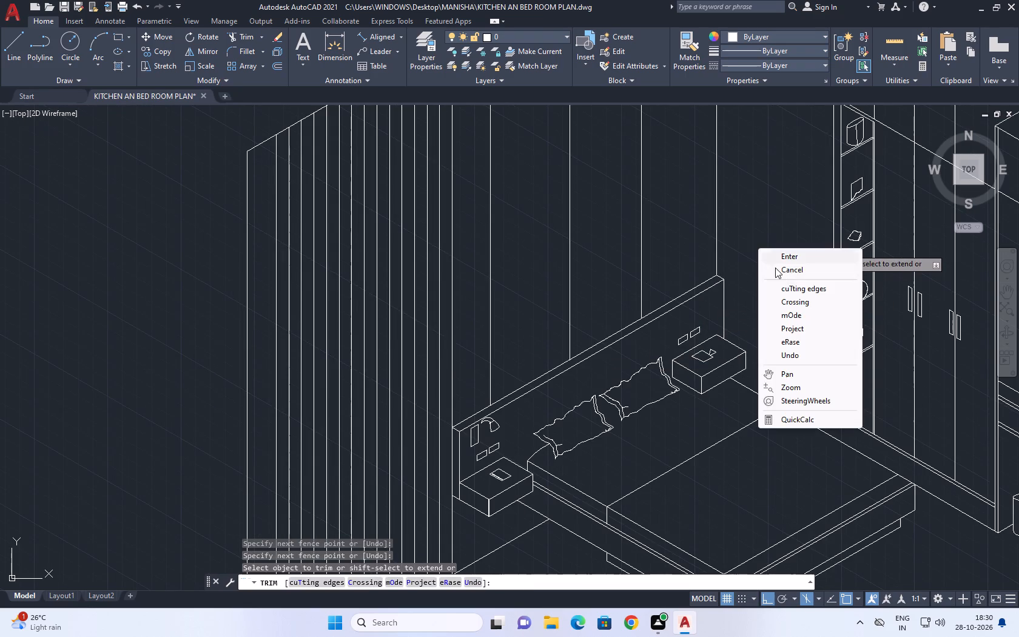
left_click(795, 268)
Examine the panelled wall and bed, and the whole bedroom drawing in relation to the neighbouring kitchen drawing.
scroll(684, 307, "down", 2)
middle_click_drag(688, 307, 663, 346)
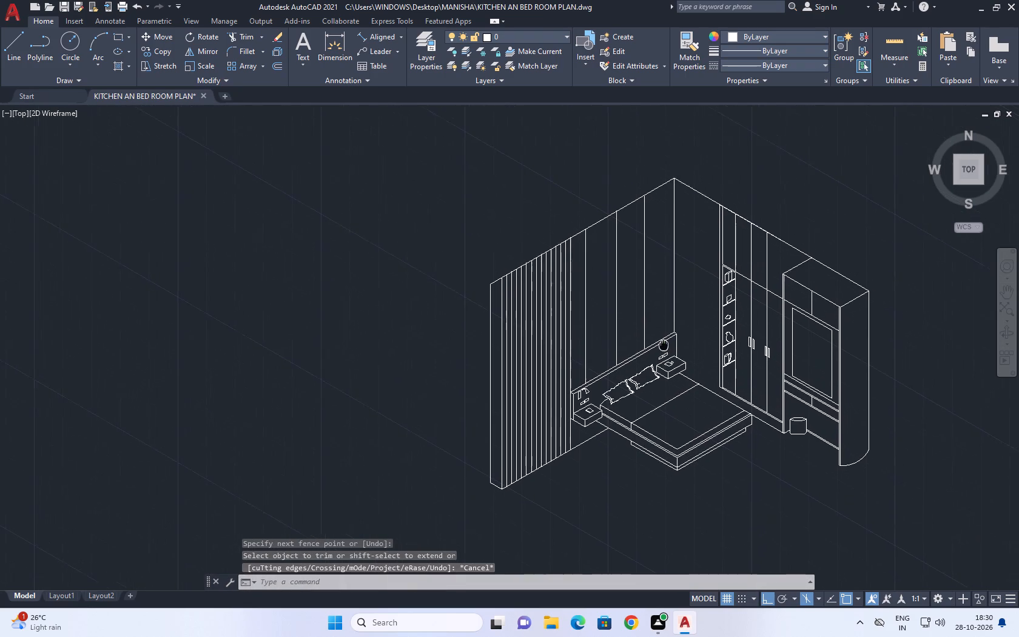
middle_click_drag(663, 346, 637, 354)
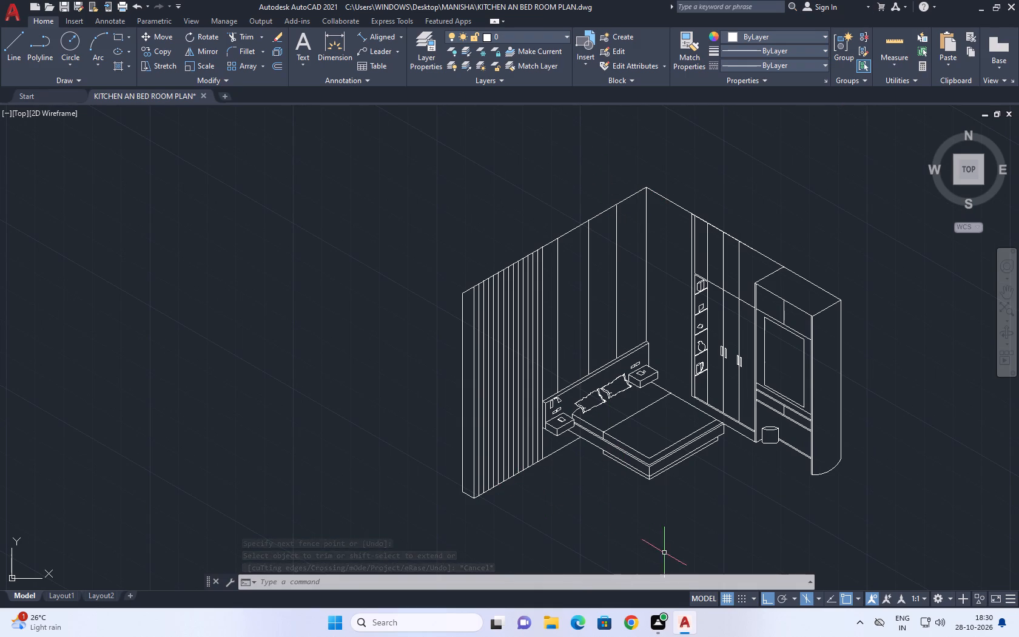
middle_click_drag(681, 457, 616, 377)
scroll(625, 385, "up", 1)
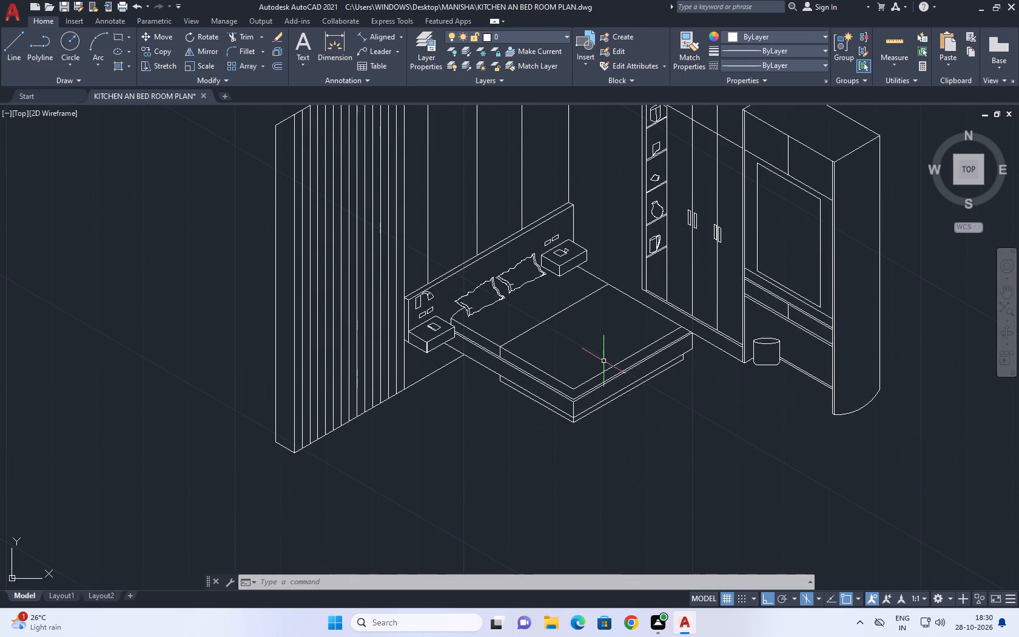
middle_click(422, 383)
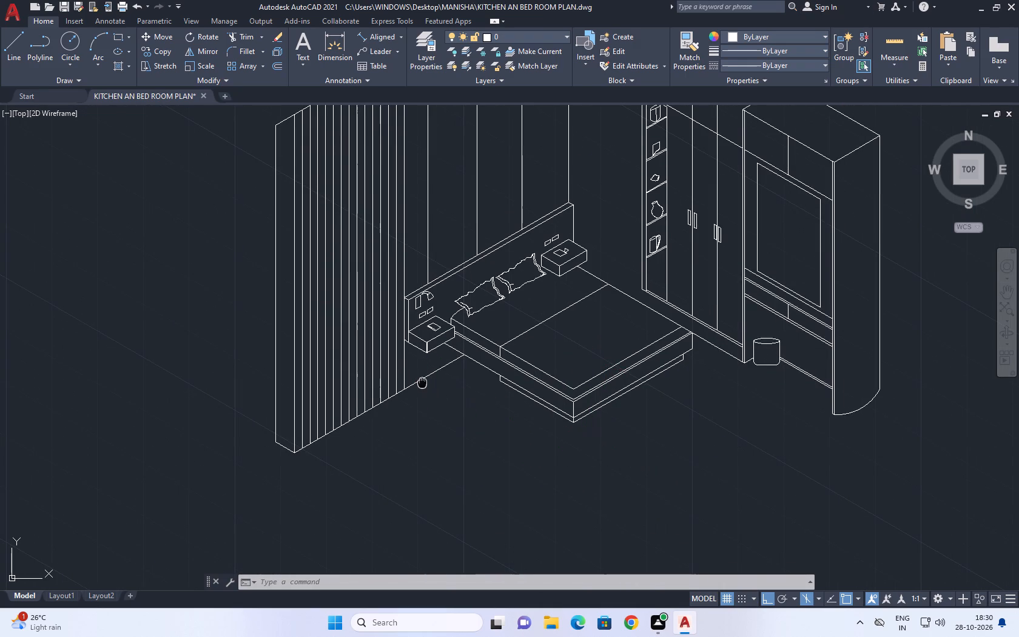
middle_click(422, 383)
scroll(565, 423, "down", 1)
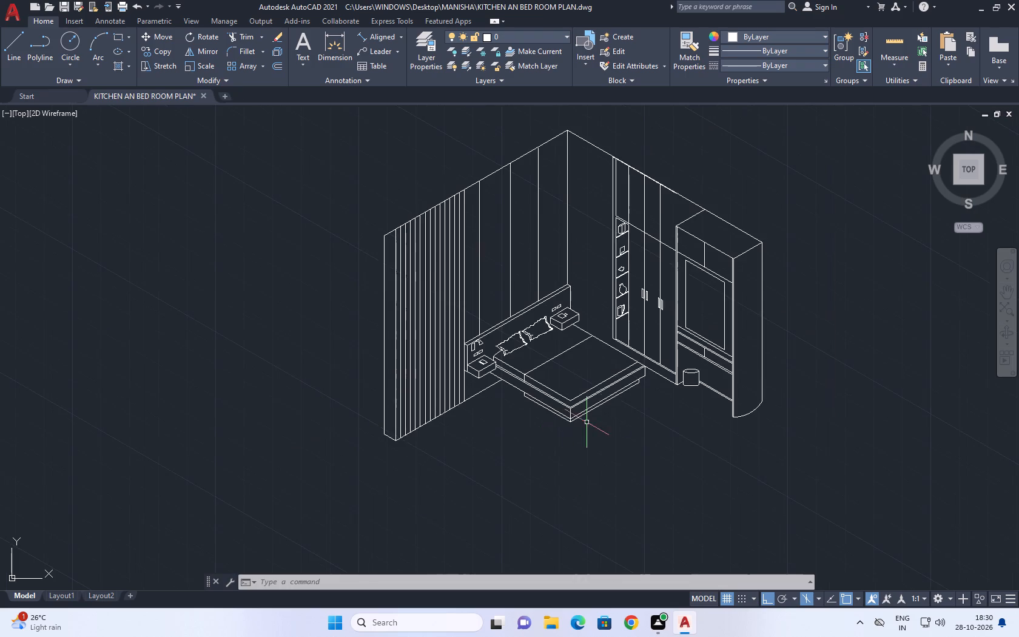
middle_click_drag(633, 397, 604, 397)
scroll(601, 399, "down", 2)
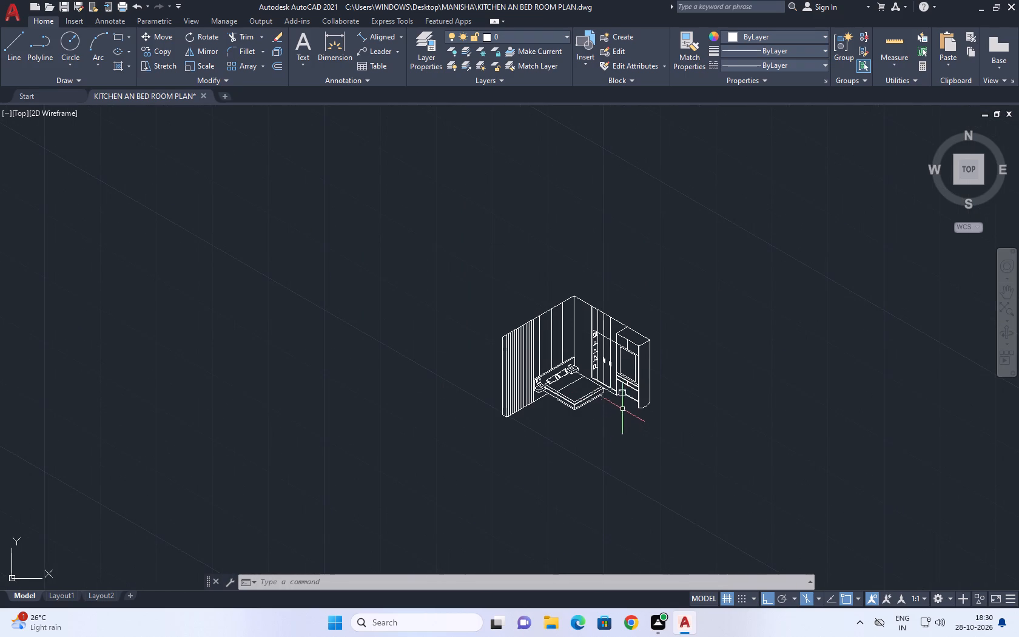
middle_click_drag(608, 403, 543, 395)
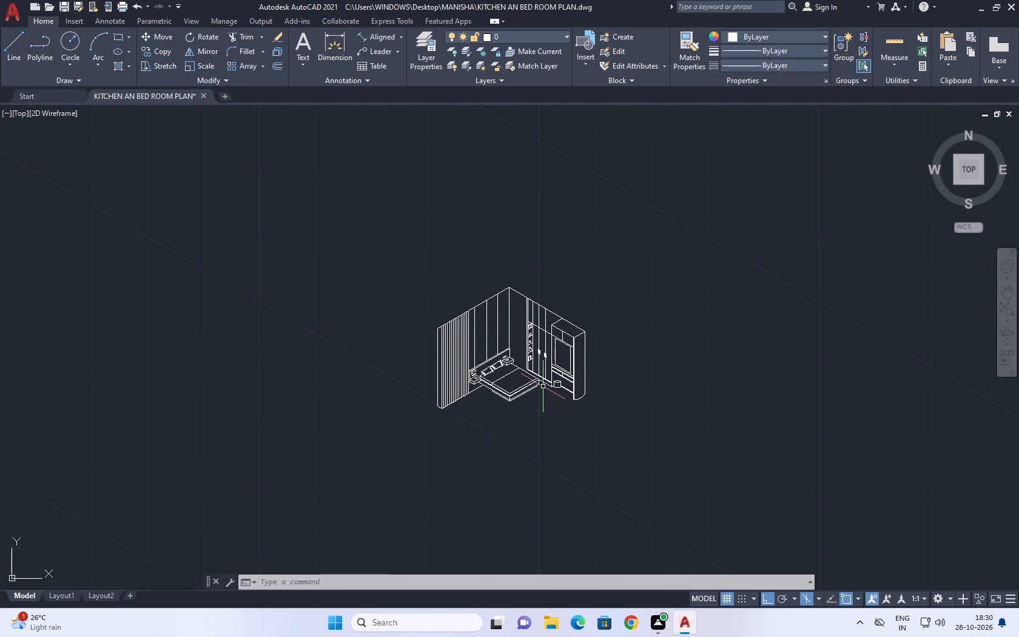
scroll(625, 447, "down", 2)
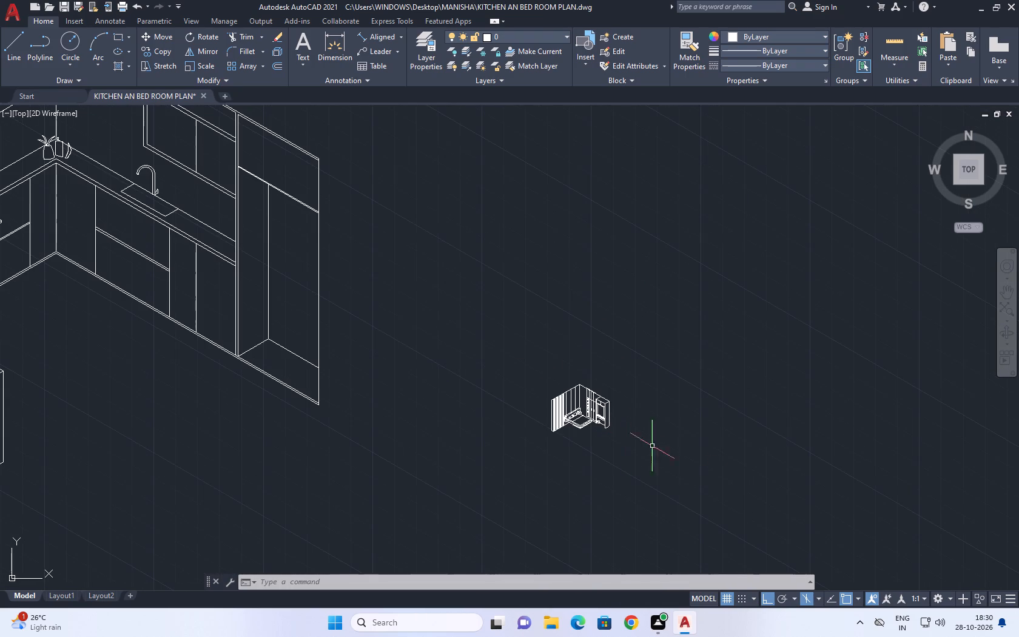
Move the whole bedroom drawing a short distance closer to the kitchen drawing.
scroll(619, 409, "down", 1)
middle_click_drag(622, 431, 597, 333)
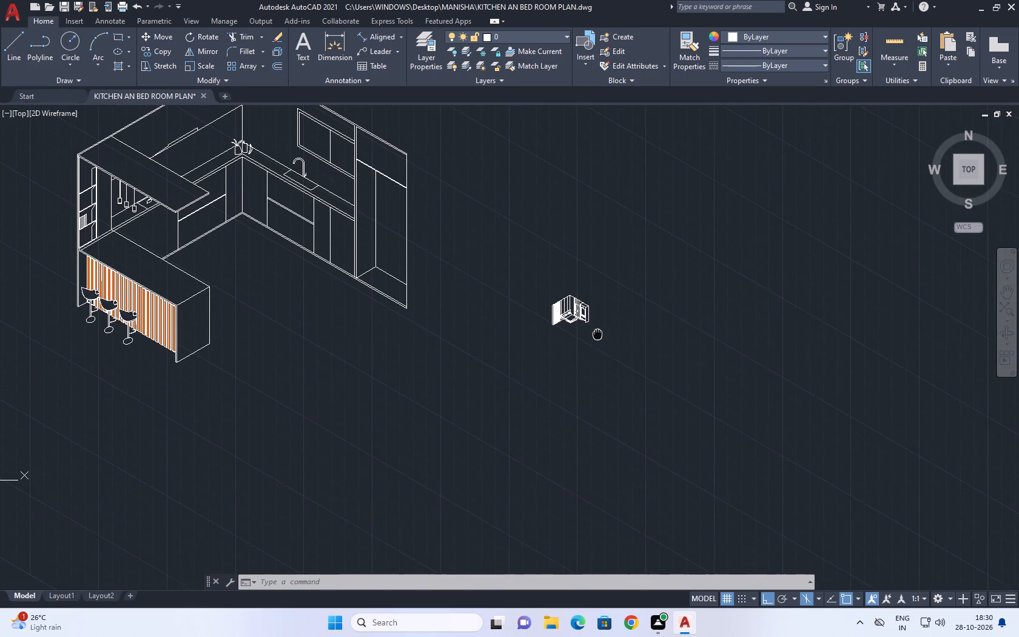
left_click(518, 255)
left_click(634, 360)
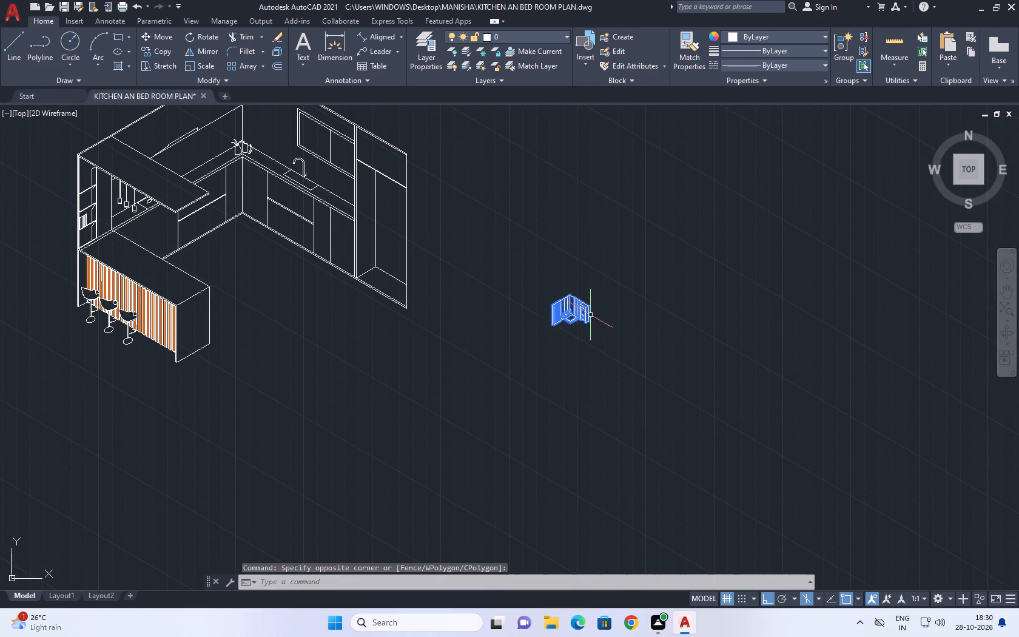
type("M")
key("space")
scroll(587, 377, "up", 2)
left_click(637, 303)
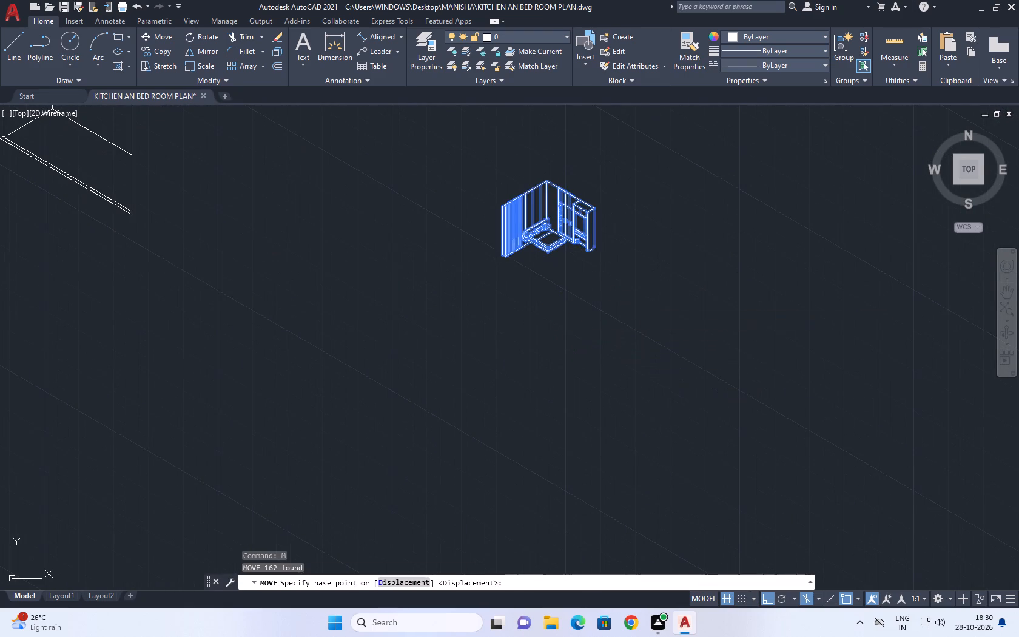
left_click(551, 260)
Add an aligned dimension for the depth of the kitchen's open shelf unit, along its base at counter level.
middle_click_drag(443, 251, 469, 315)
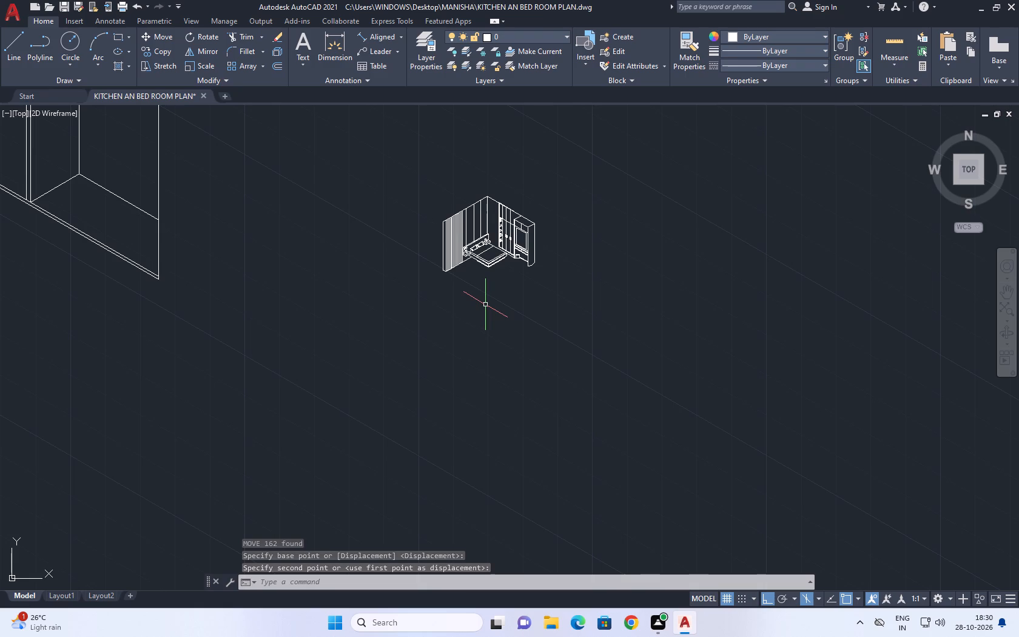
middle_click_drag(539, 297, 546, 320)
scroll(514, 235, "up", 3)
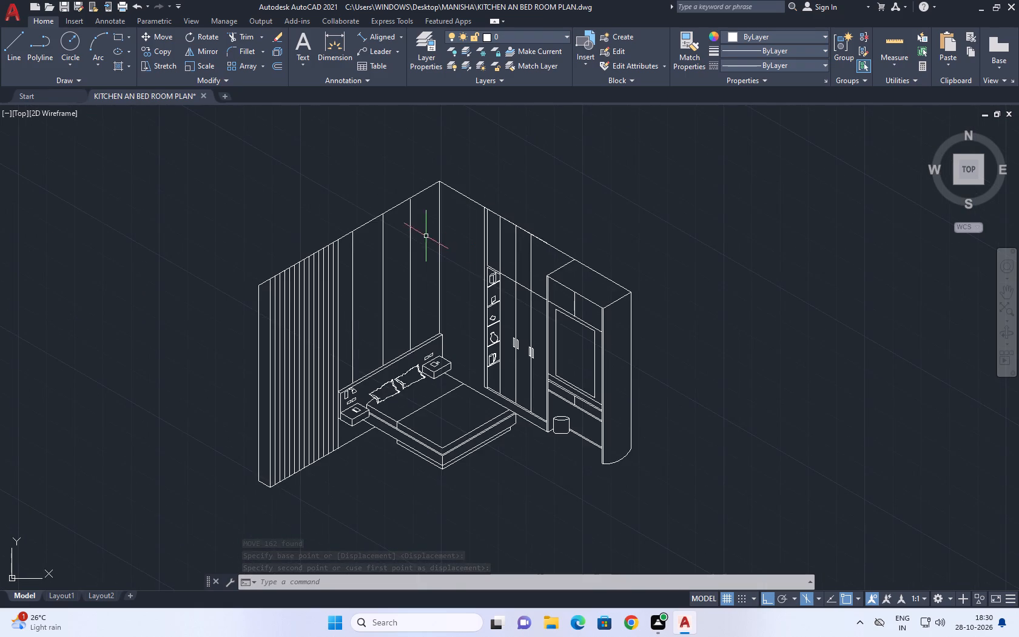
middle_click_drag(478, 274, 550, 335)
scroll(572, 353, "down", 3)
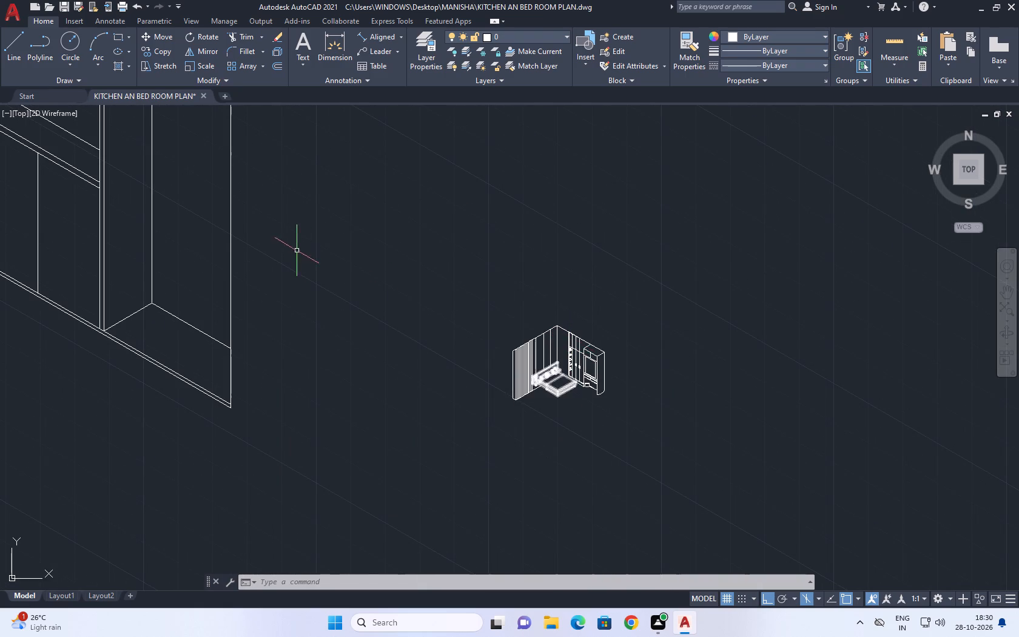
scroll(296, 250, "down", 2)
left_click(380, 35)
middle_click_drag(303, 123, 508, 288)
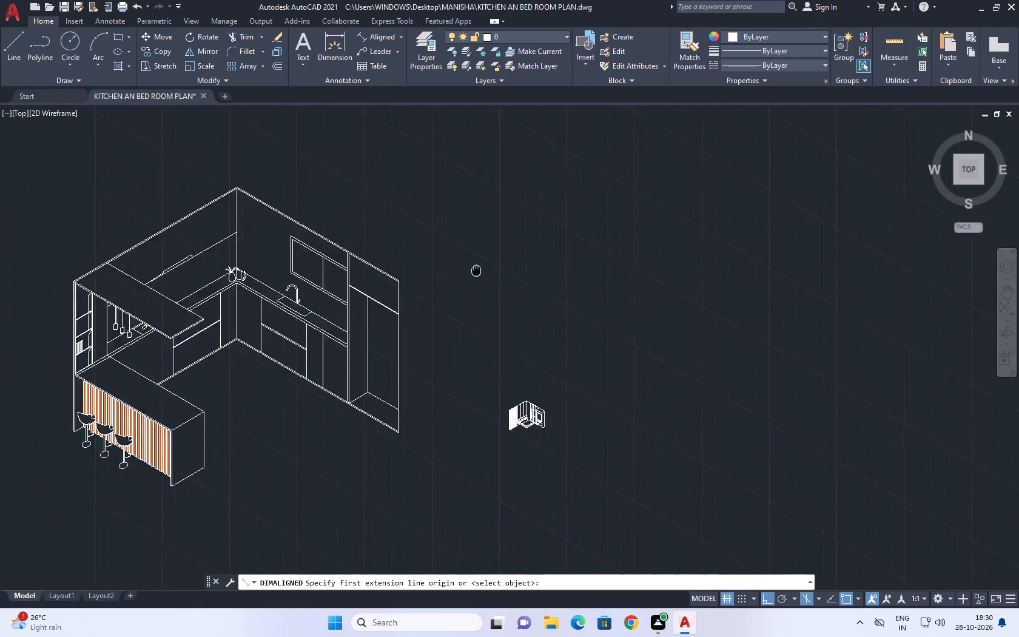
middle_click_drag(508, 288, 559, 289)
scroll(213, 316, "up", 2)
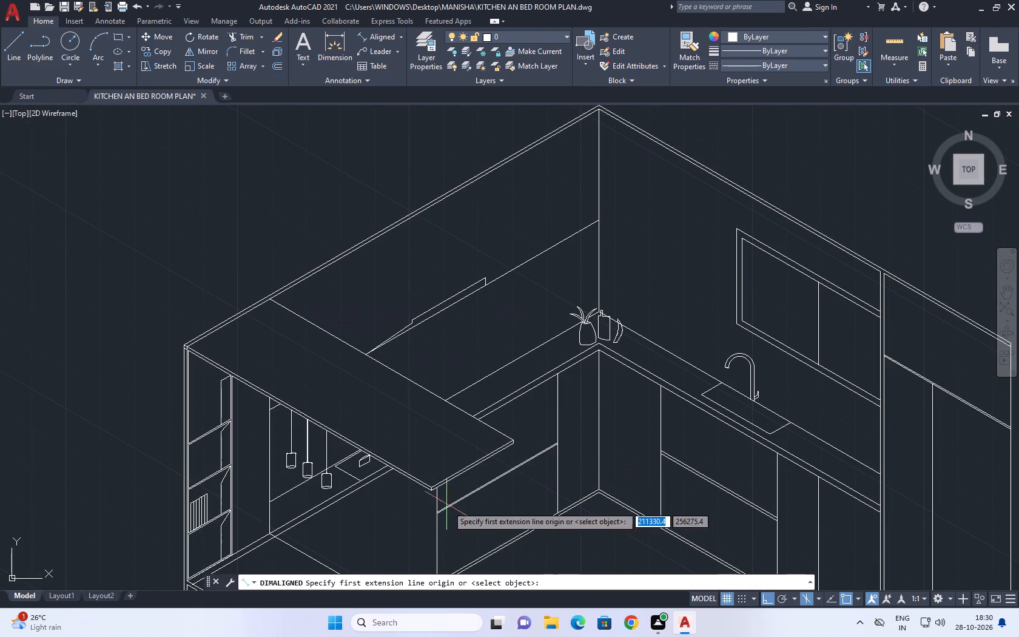
middle_click_drag(532, 397, 469, 330)
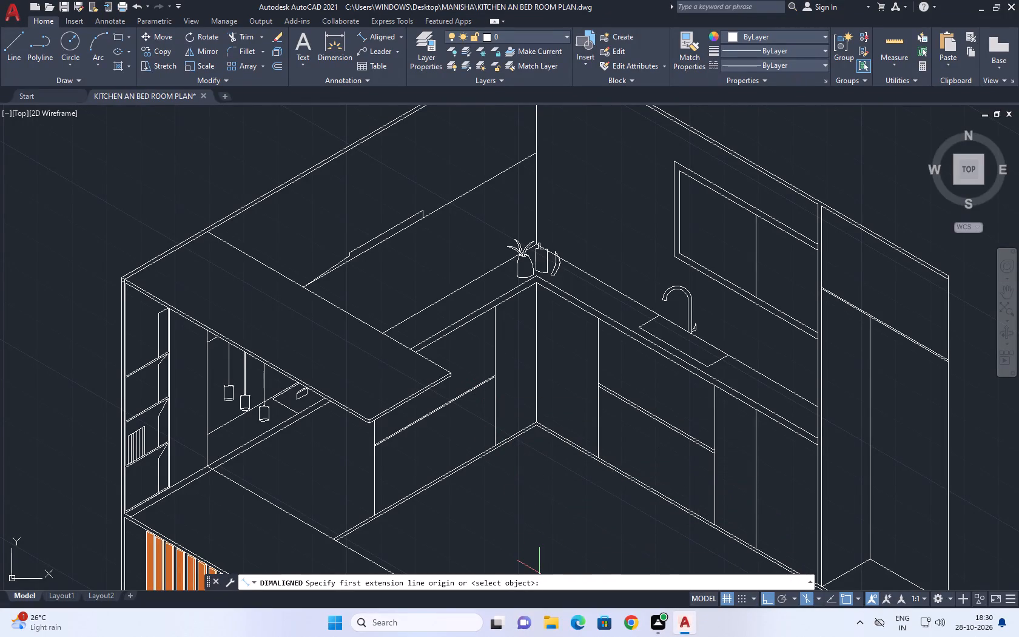
scroll(429, 24, "down", 1)
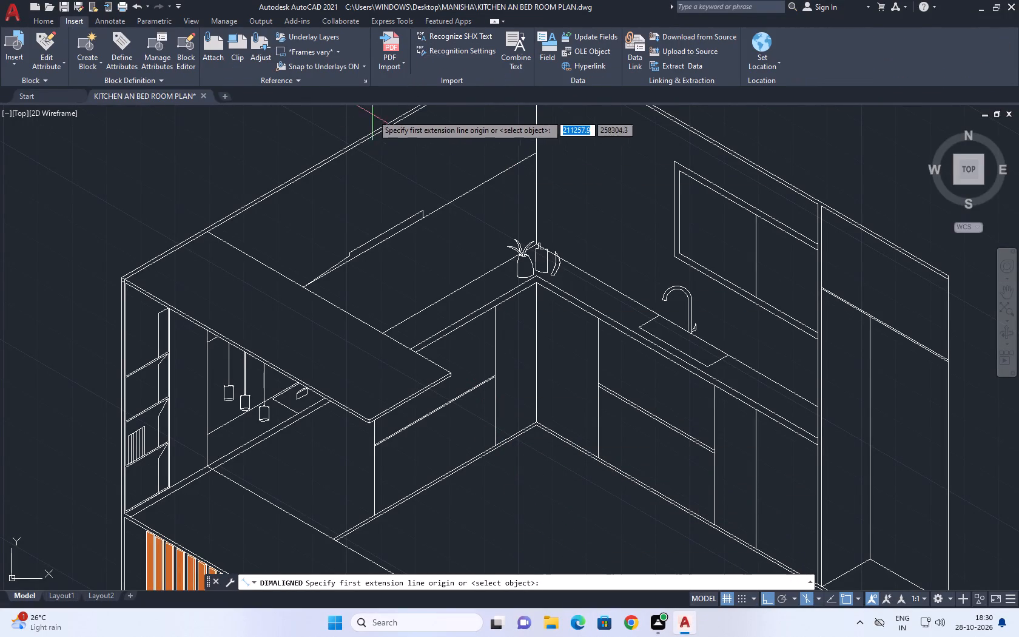
middle_click_drag(143, 382, 209, 273)
scroll(197, 298, "up", 1)
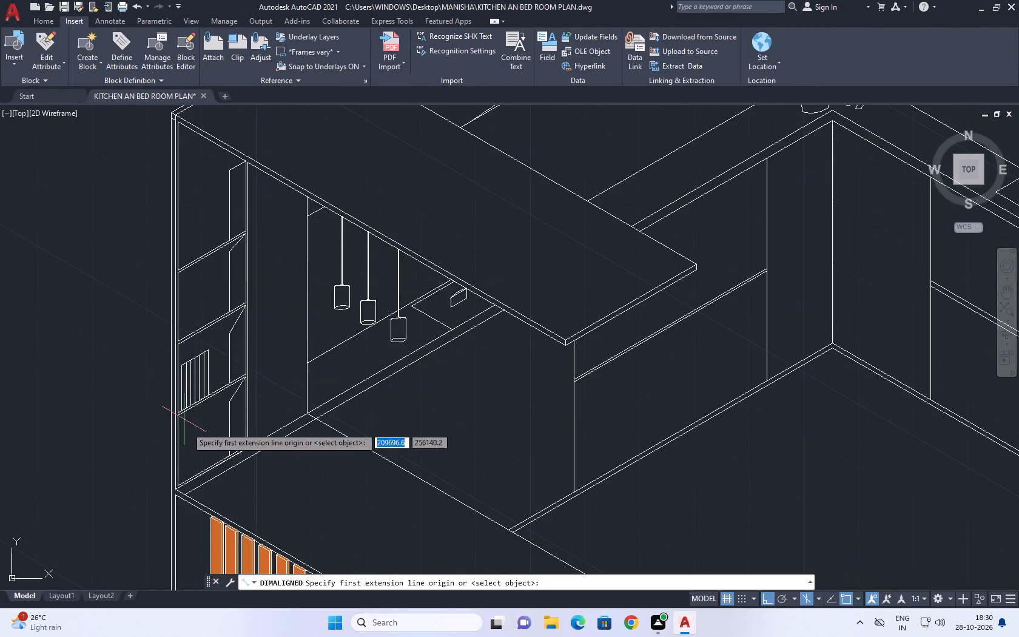
scroll(206, 457, "up", 3)
left_click(365, 417)
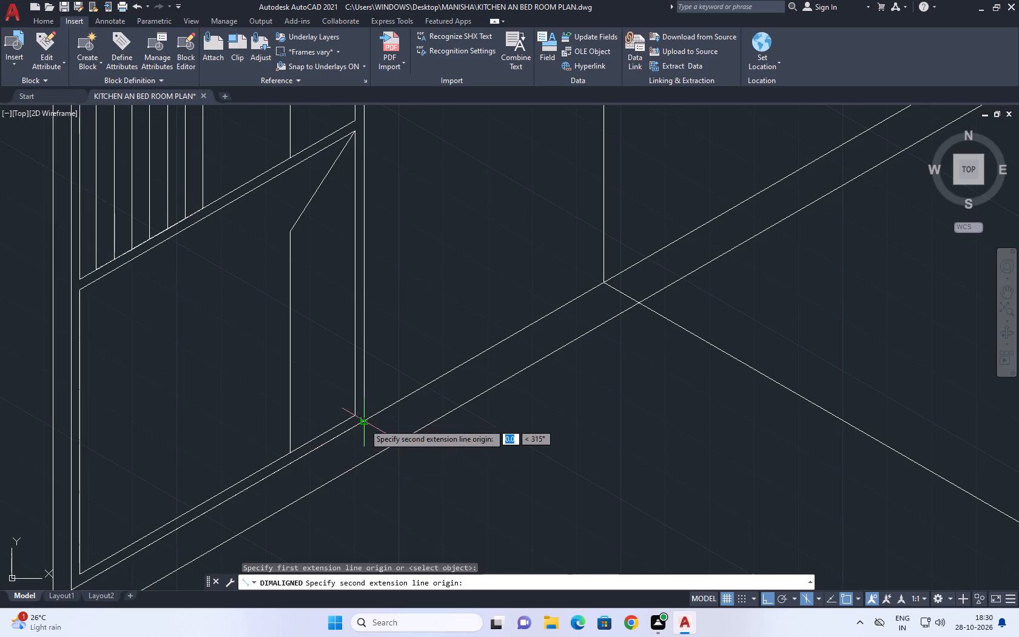
scroll(440, 355, "down", 3)
scroll(348, 415, "up", 3)
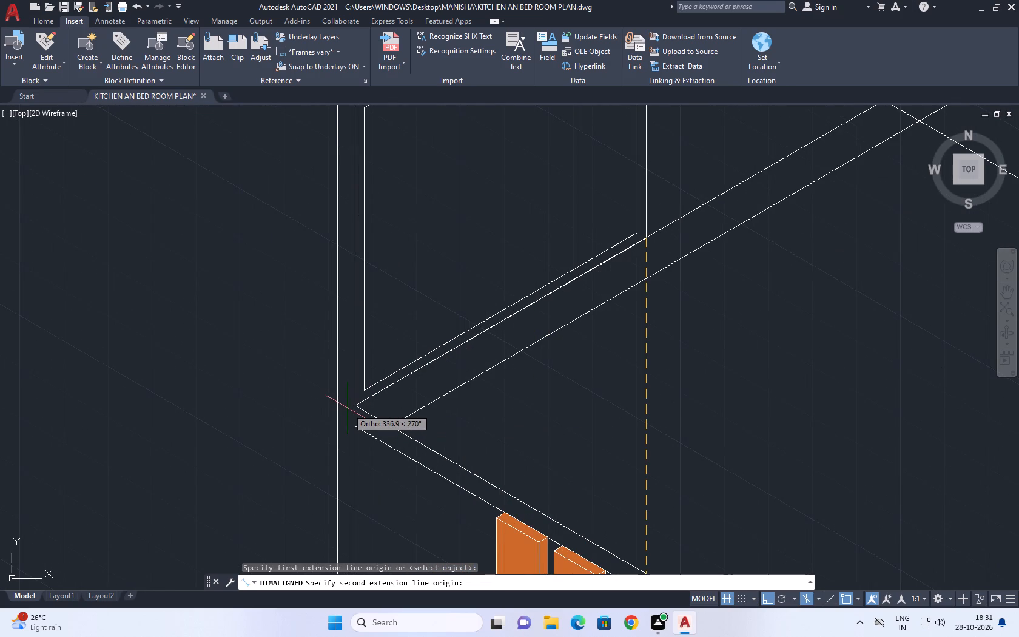
key("F6")
key("F6")
key("F5")
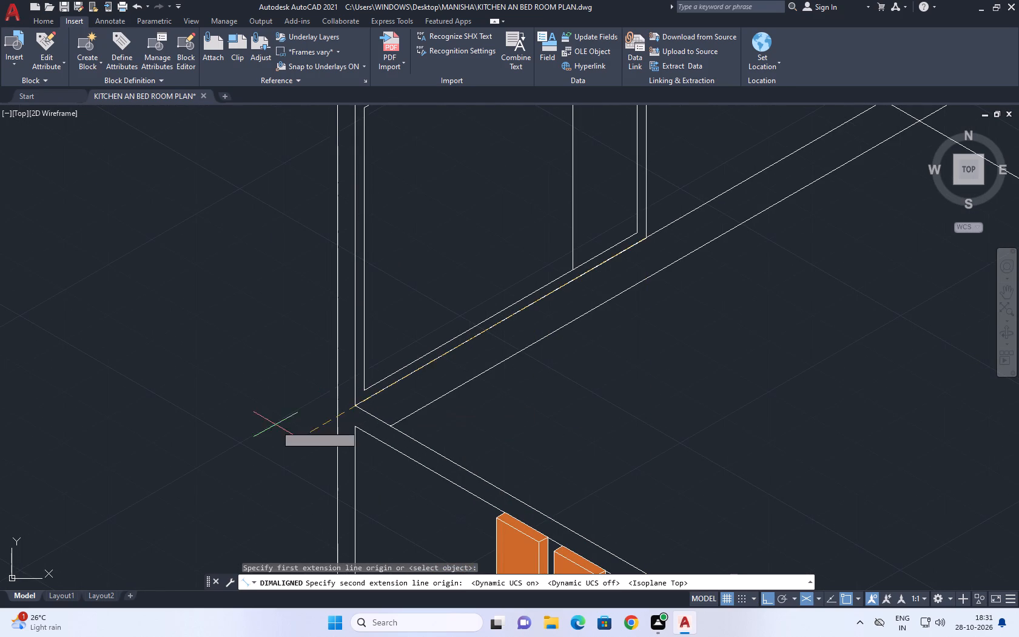
left_click(333, 417)
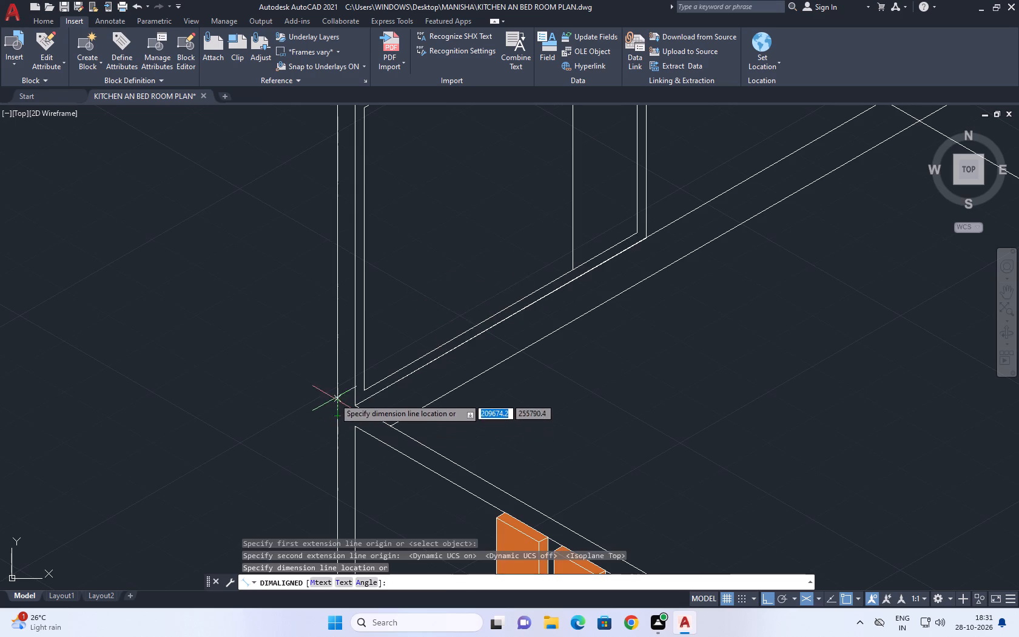
left_click(333, 359)
Add an aligned dimension for the full height of the kitchen's end panel beside the shelves, from top corner to floor.
scroll(284, 351, "down", 4)
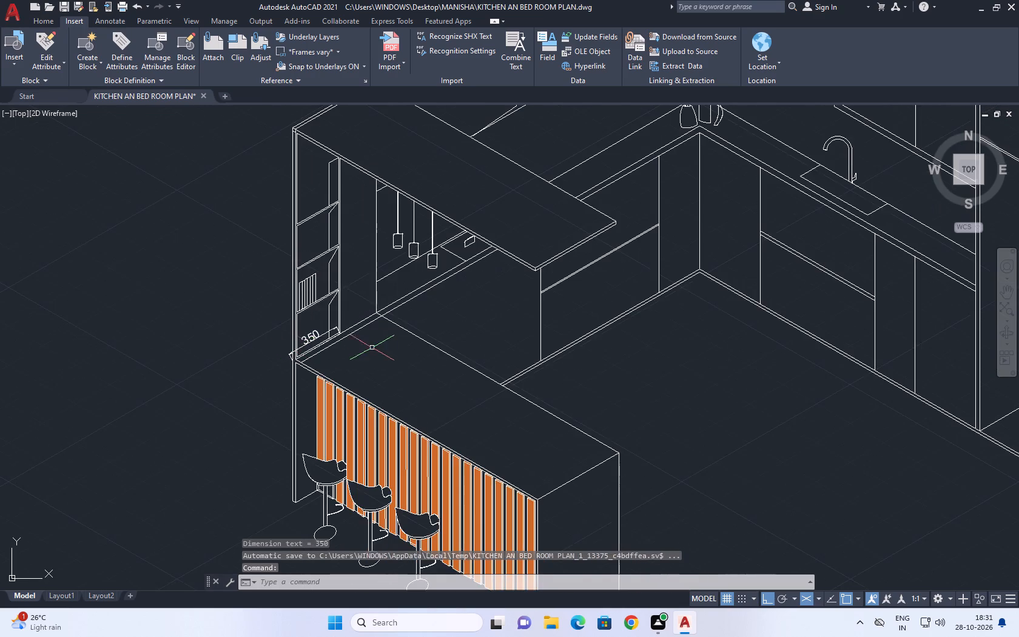
middle_click_drag(382, 346, 358, 367)
right_click(360, 366)
left_click(423, 371)
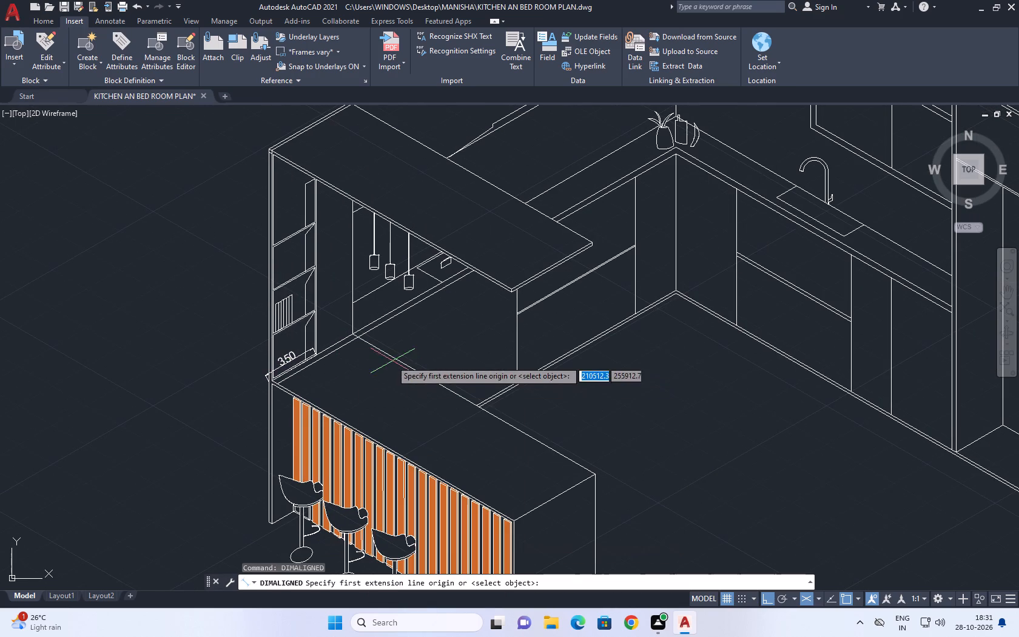
middle_click_drag(385, 360, 334, 436)
scroll(337, 429, "up", 1)
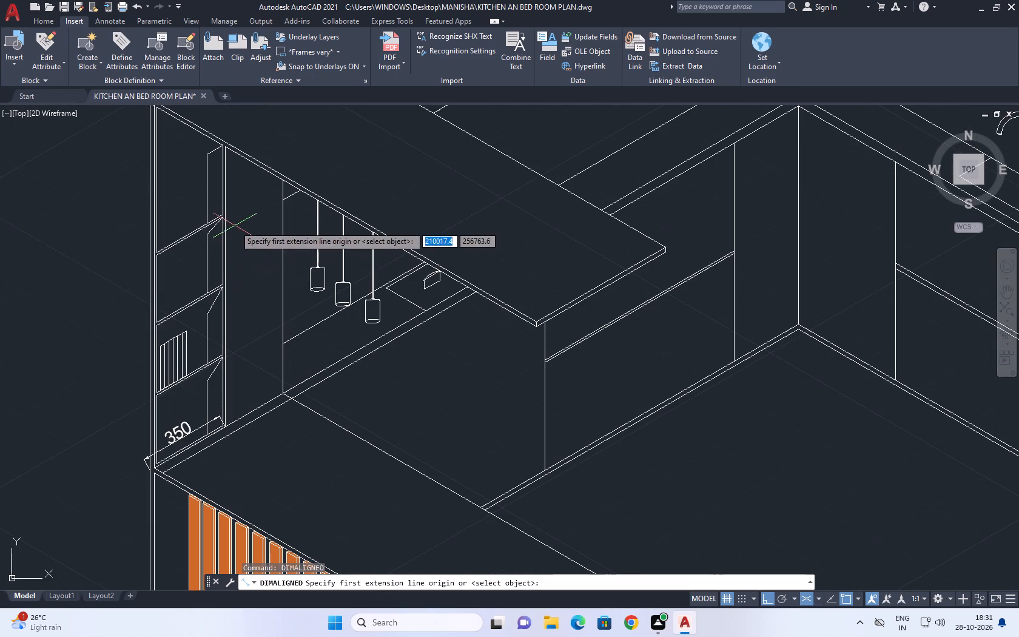
middle_click_drag(267, 246, 514, 303)
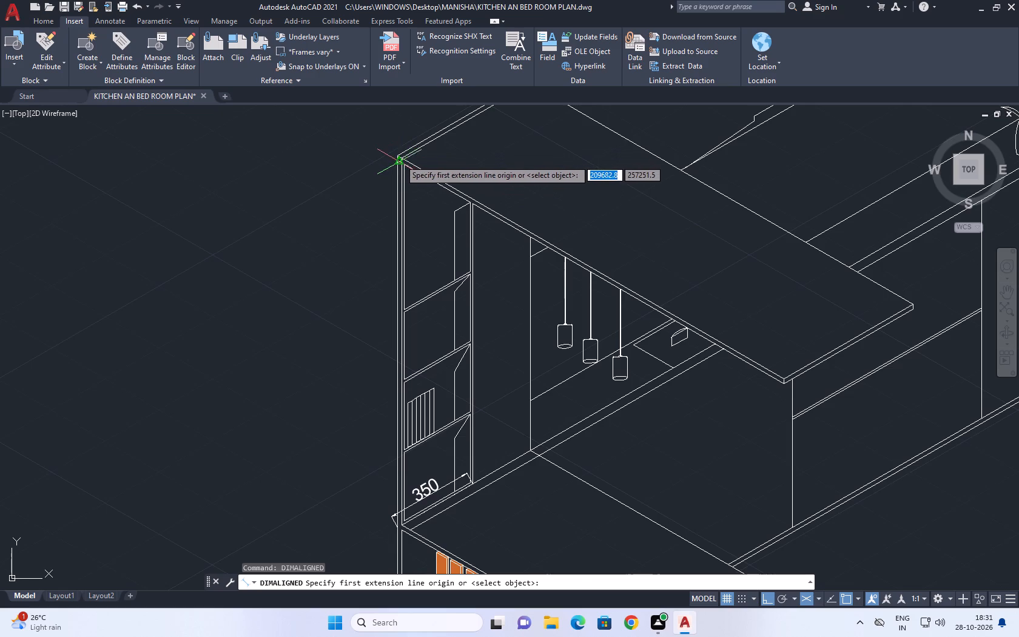
scroll(399, 155, "up", 2)
left_click(390, 160)
scroll(528, 160, "down", 4)
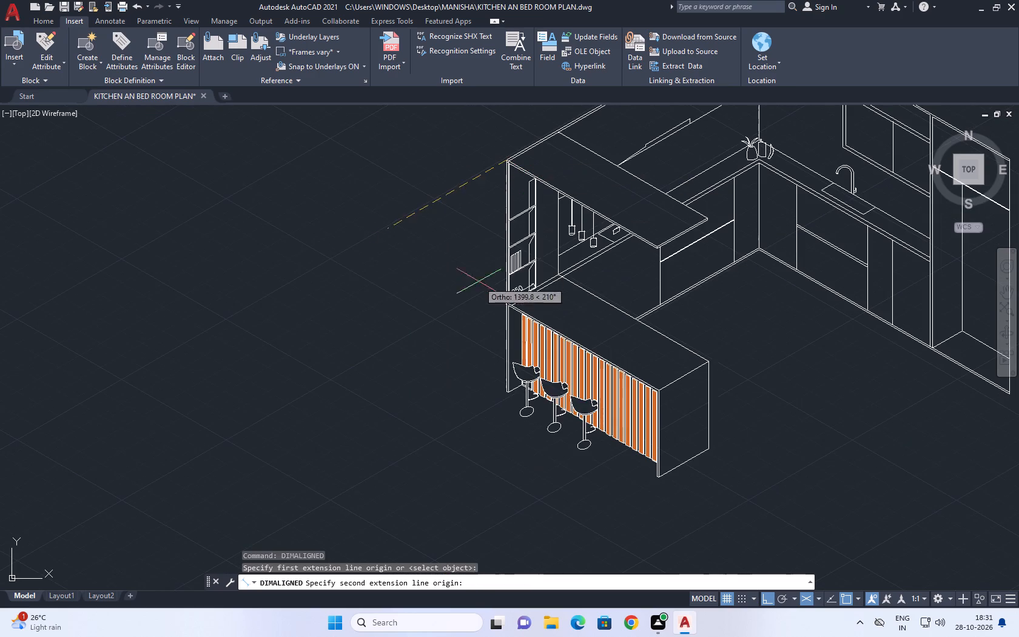
key("F5")
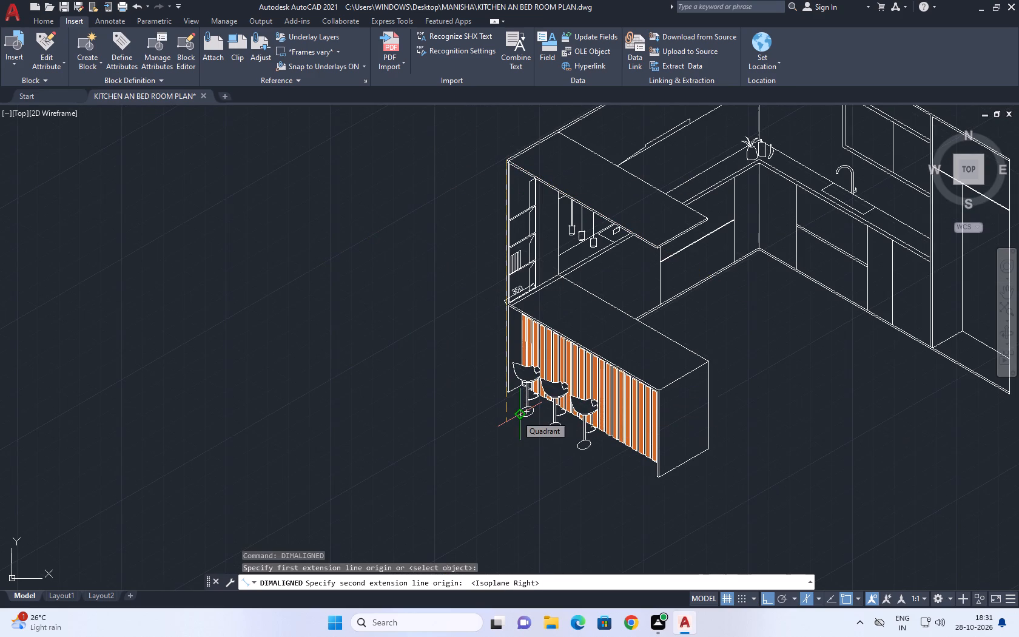
scroll(514, 404, "up", 6)
left_click(452, 373)
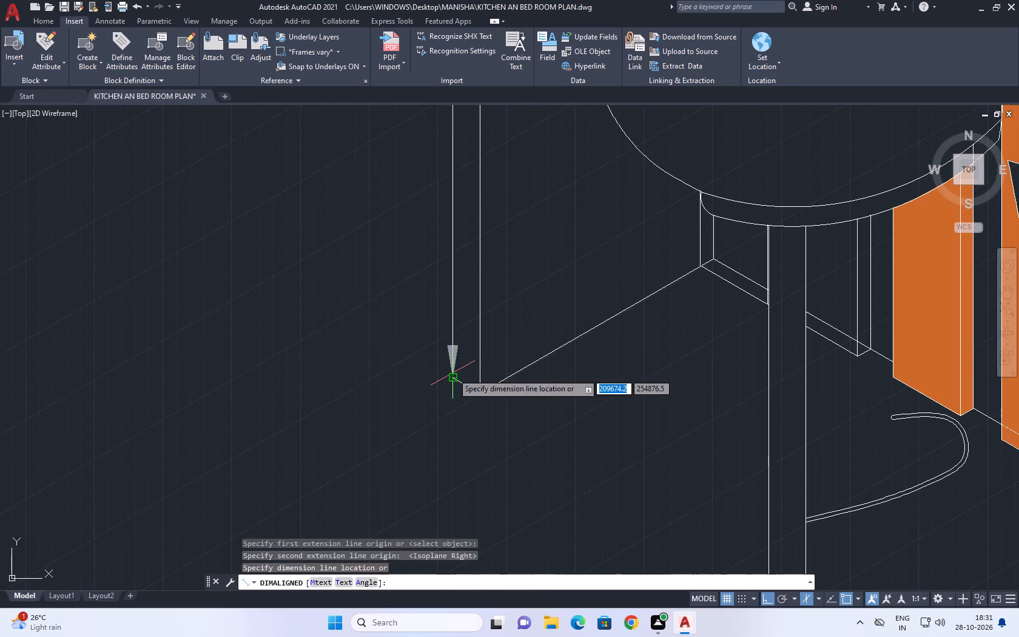
left_click(430, 381)
Shift the end panel's height dimension outward, clear of the panel edge and the shelf-depth dimension.
scroll(463, 379, "down", 3)
middle_click_drag(462, 346, 586, 598)
middle_click_drag(497, 430, 540, 491)
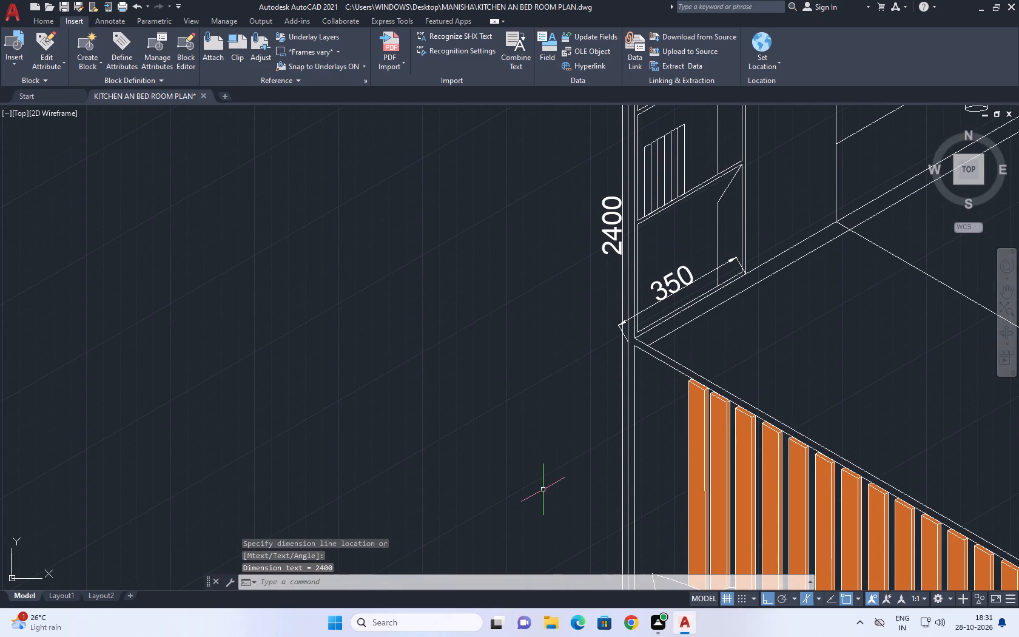
scroll(625, 434, "up", 1)
left_click(625, 434)
left_click_drag(609, 414, 594, 402)
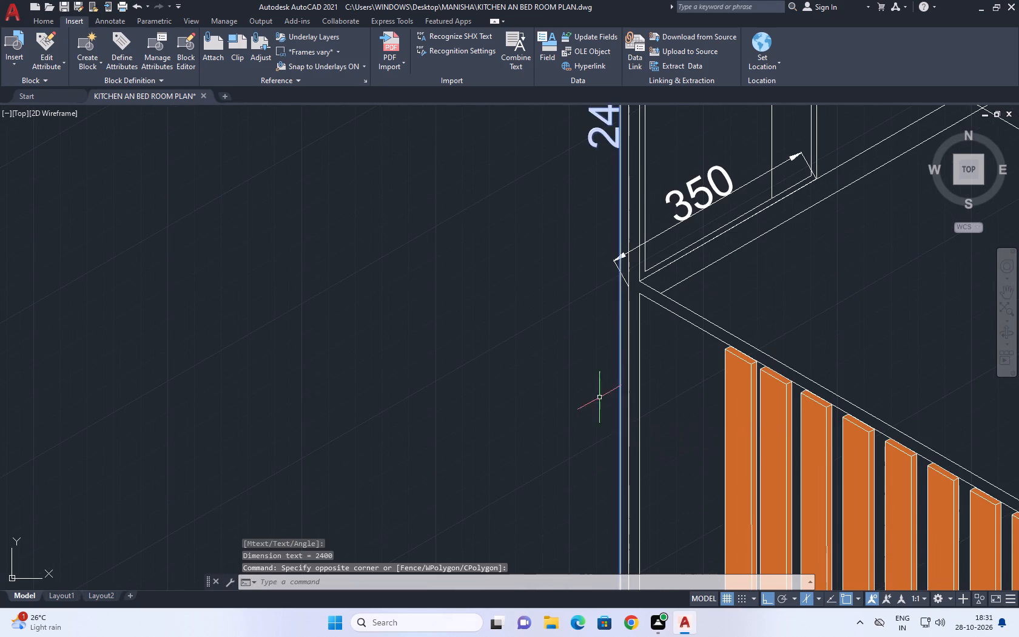
scroll(615, 276, "up", 1)
middle_click_drag(619, 276, 659, 484)
right_click_drag(620, 277, 650, 427)
left_click(639, 204)
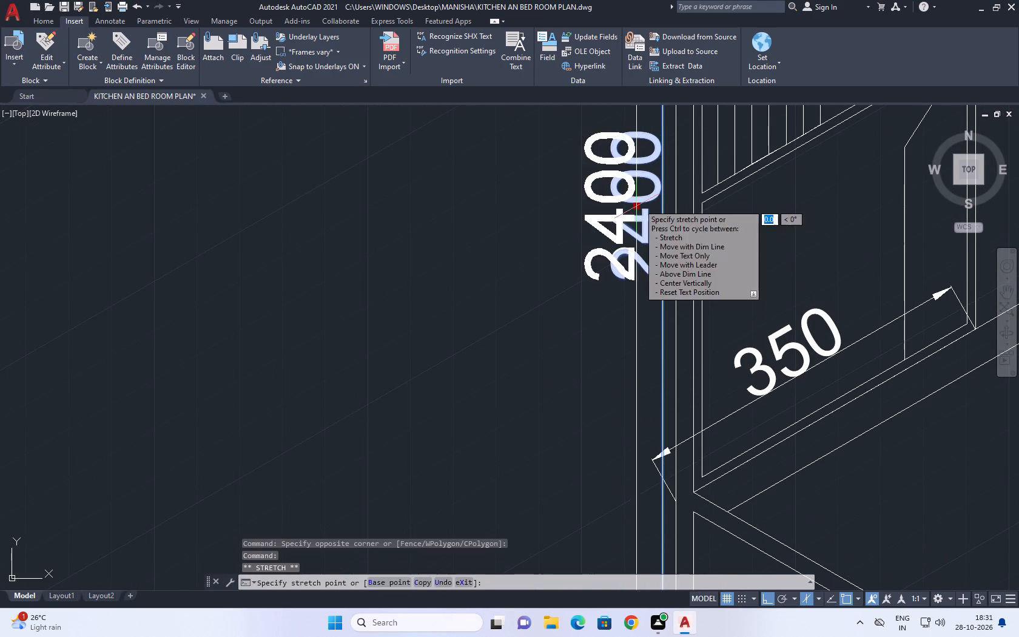
left_click(585, 211)
scroll(594, 280, "down", 3)
middle_click_drag(568, 268, 232, 406)
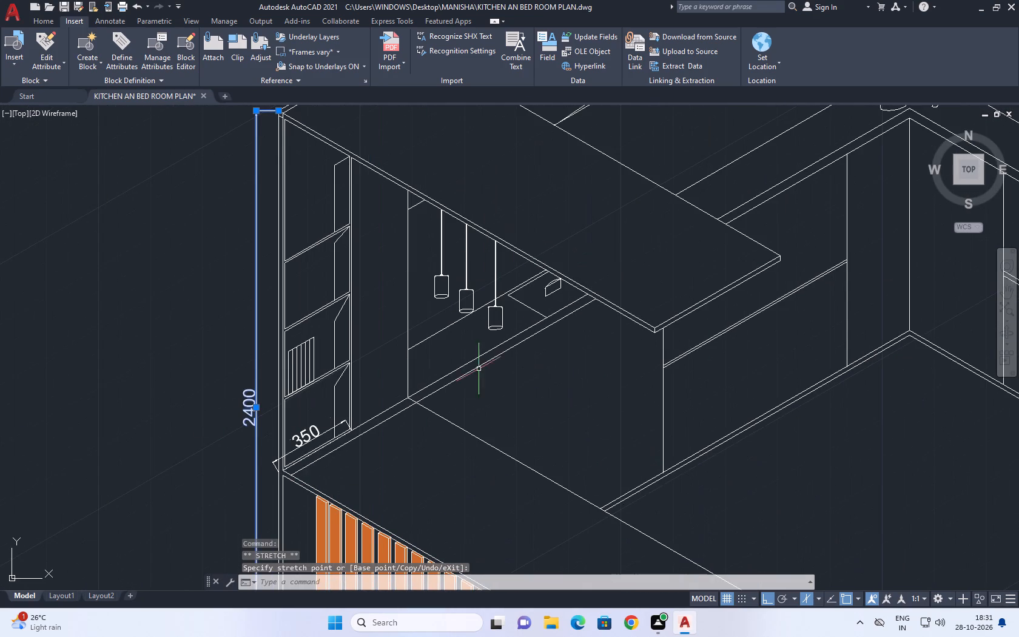
right_click(560, 390)
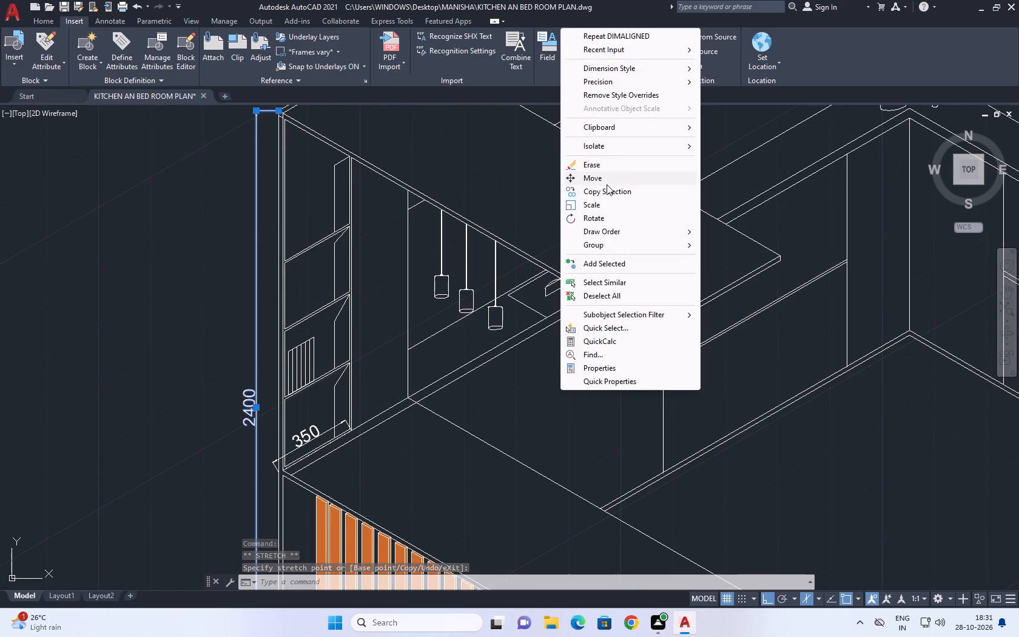
left_click(615, 298)
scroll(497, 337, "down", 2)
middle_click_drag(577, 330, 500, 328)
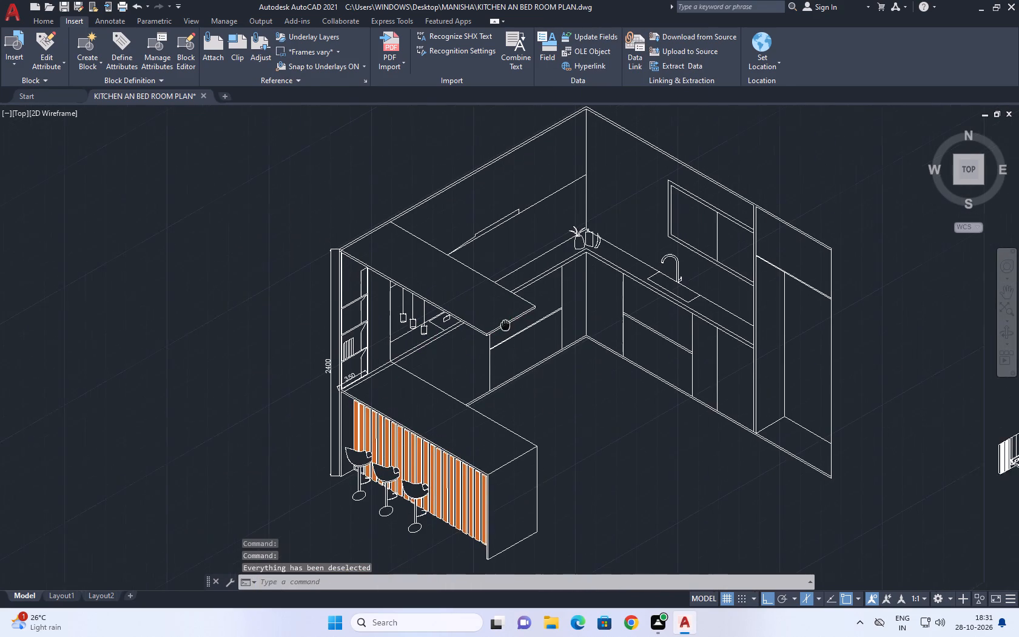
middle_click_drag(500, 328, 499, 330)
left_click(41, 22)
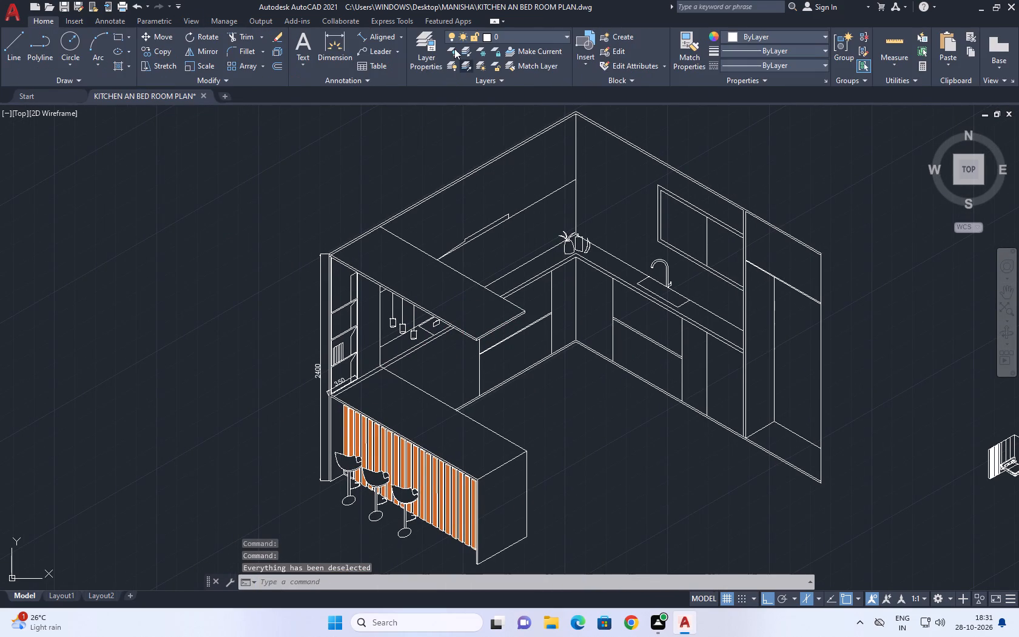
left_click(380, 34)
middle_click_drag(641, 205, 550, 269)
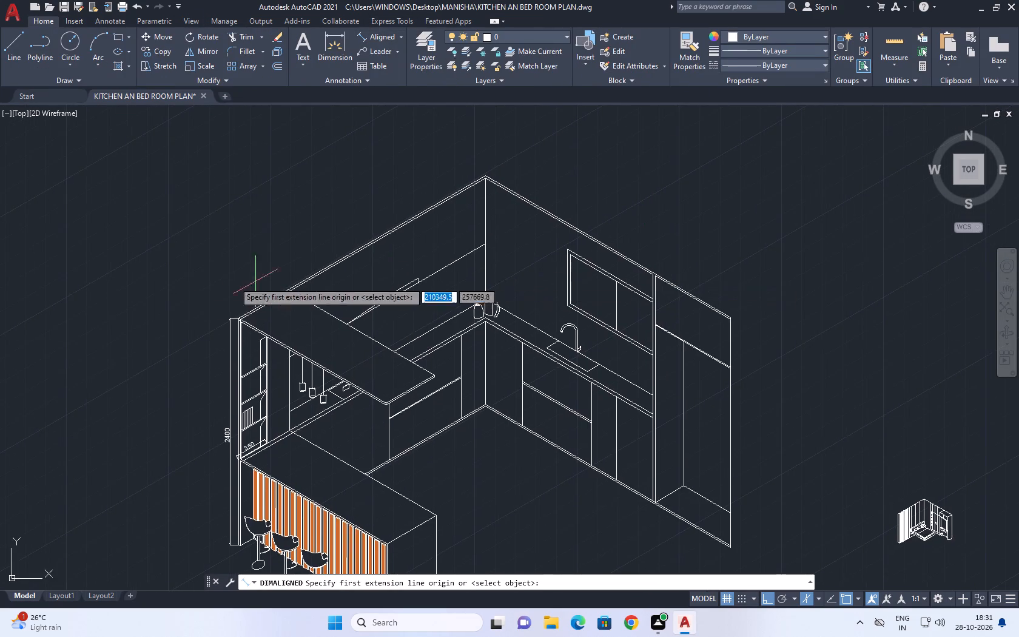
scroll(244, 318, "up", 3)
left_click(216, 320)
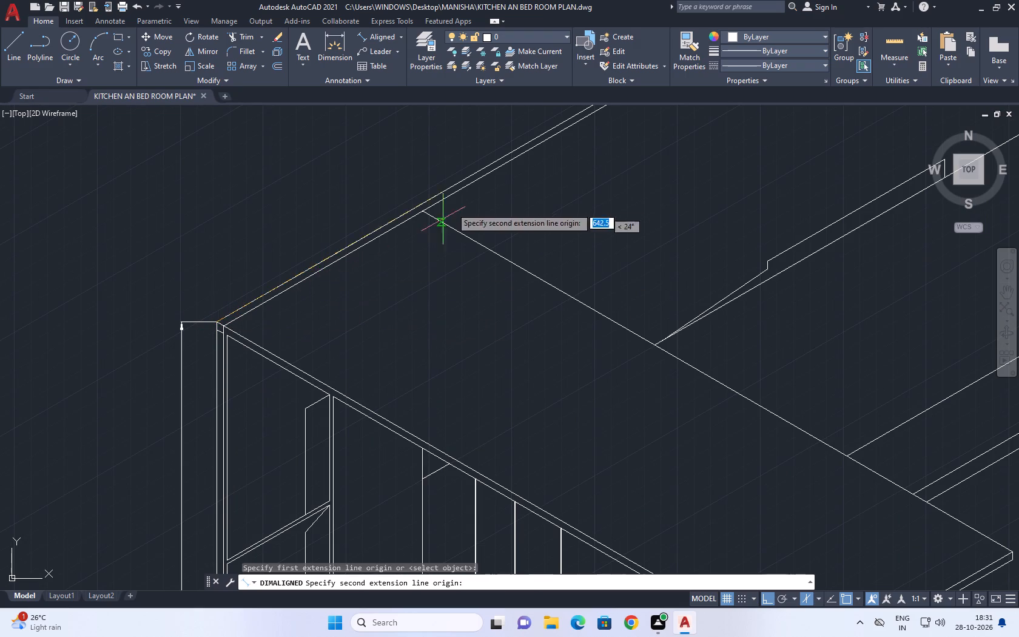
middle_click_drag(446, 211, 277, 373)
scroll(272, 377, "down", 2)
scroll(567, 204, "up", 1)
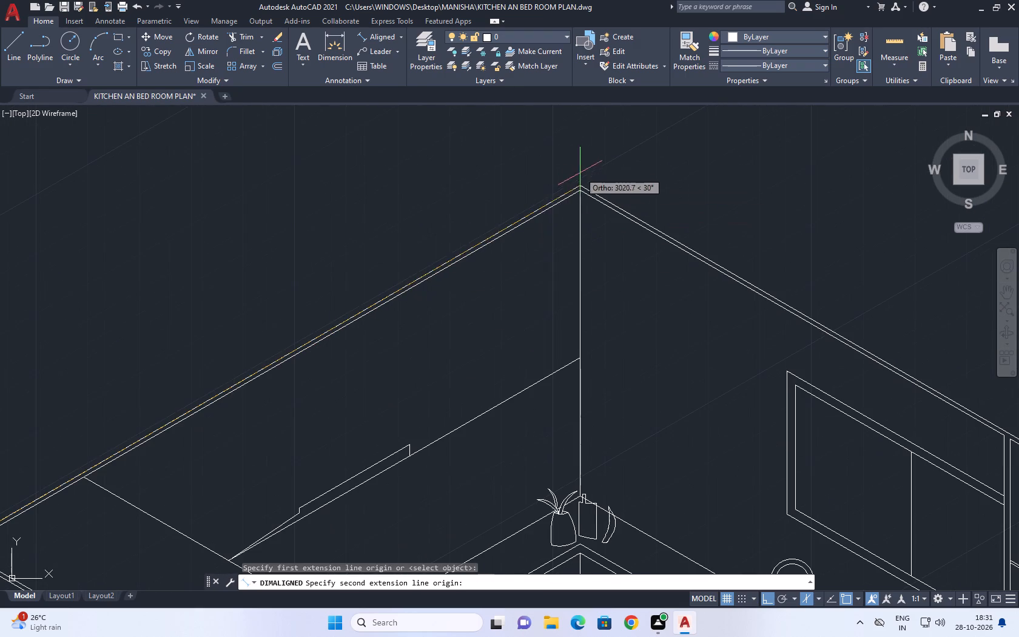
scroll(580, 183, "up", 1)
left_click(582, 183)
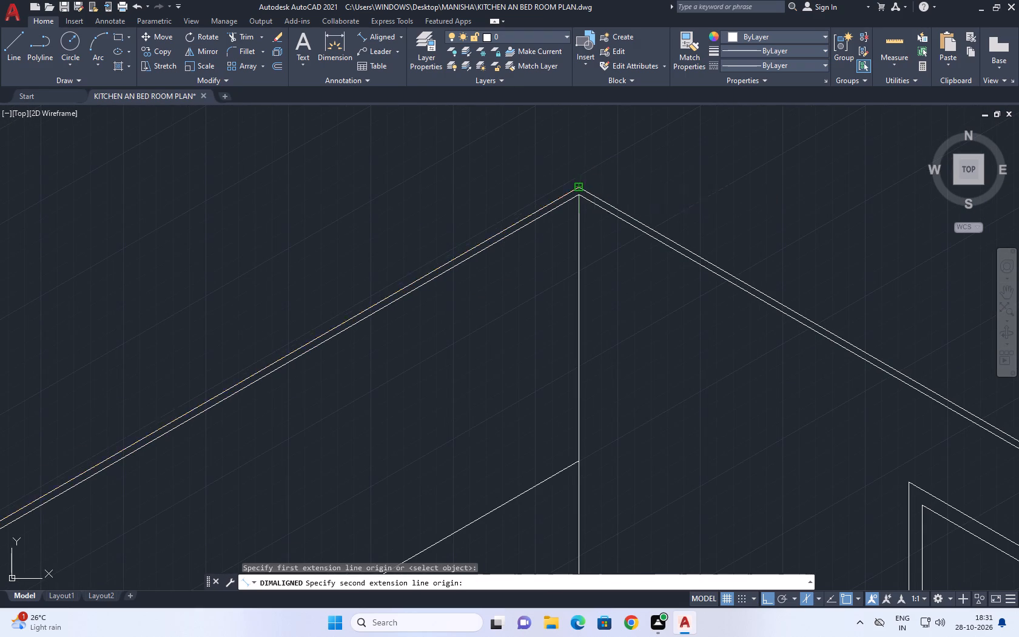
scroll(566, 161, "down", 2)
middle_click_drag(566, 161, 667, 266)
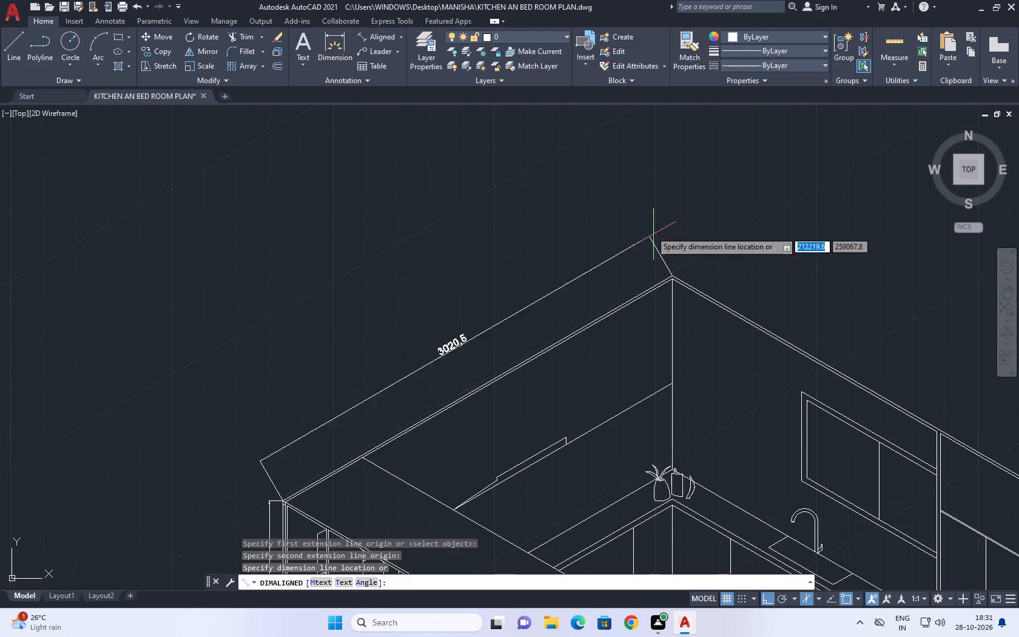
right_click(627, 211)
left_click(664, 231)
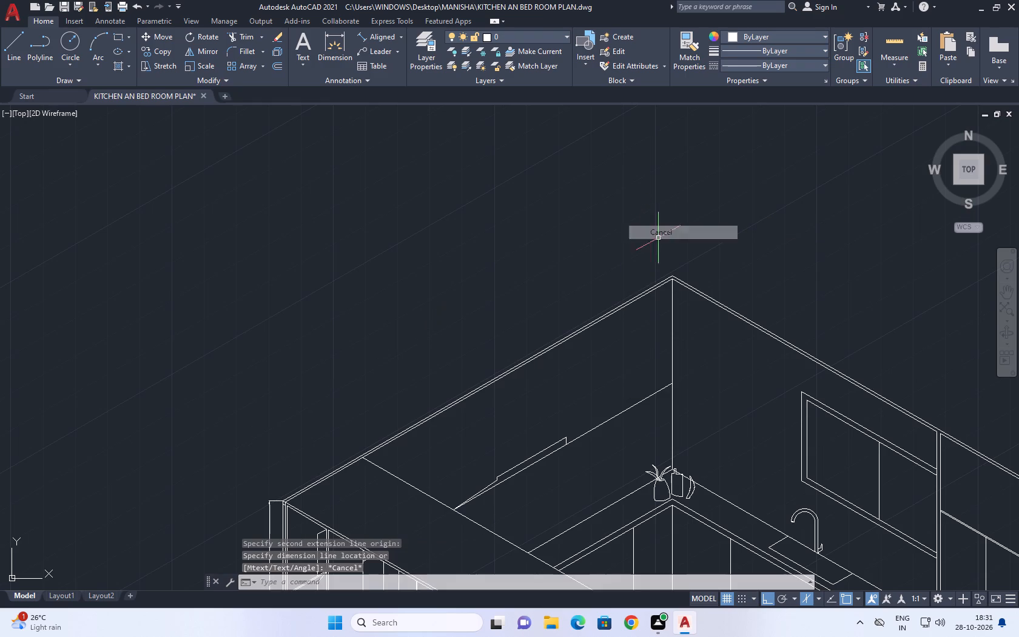
Add an aligned dimension along the inner top edge of the kitchen's shelf-side wall, from the shelf-end corner to the back corner.
middle_click_drag(468, 342, 446, 287)
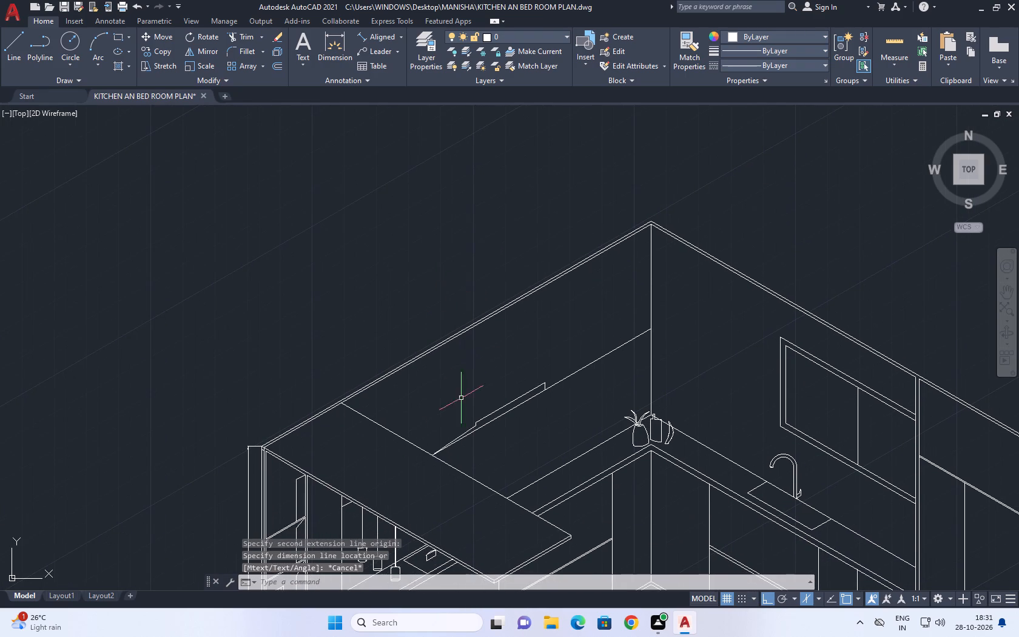
scroll(268, 458, "up", 4)
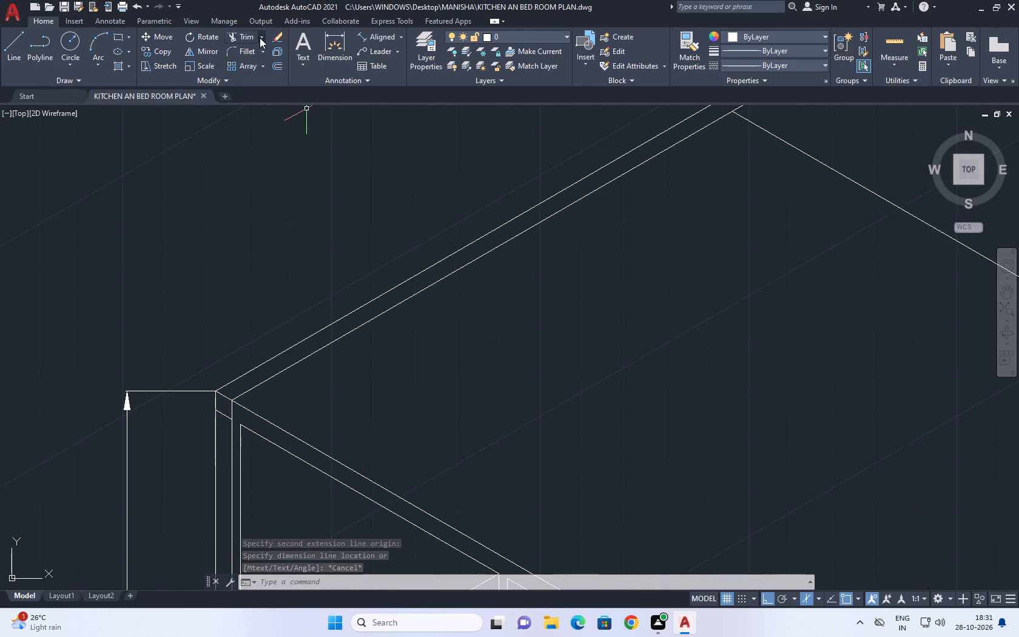
left_click(364, 36)
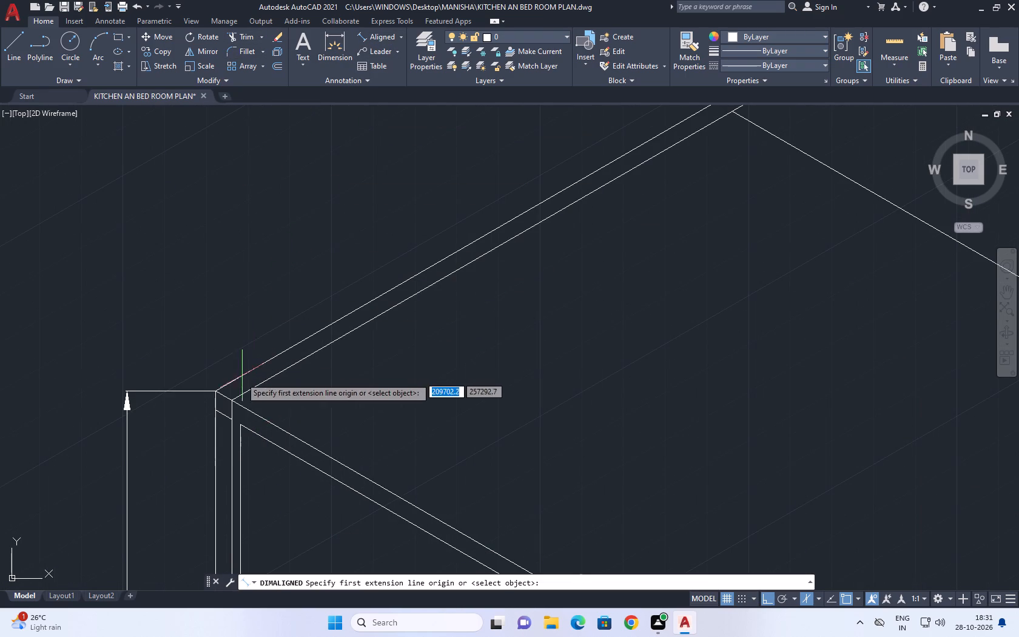
scroll(228, 397, "up", 1)
left_click(236, 402)
scroll(357, 364, "down", 3)
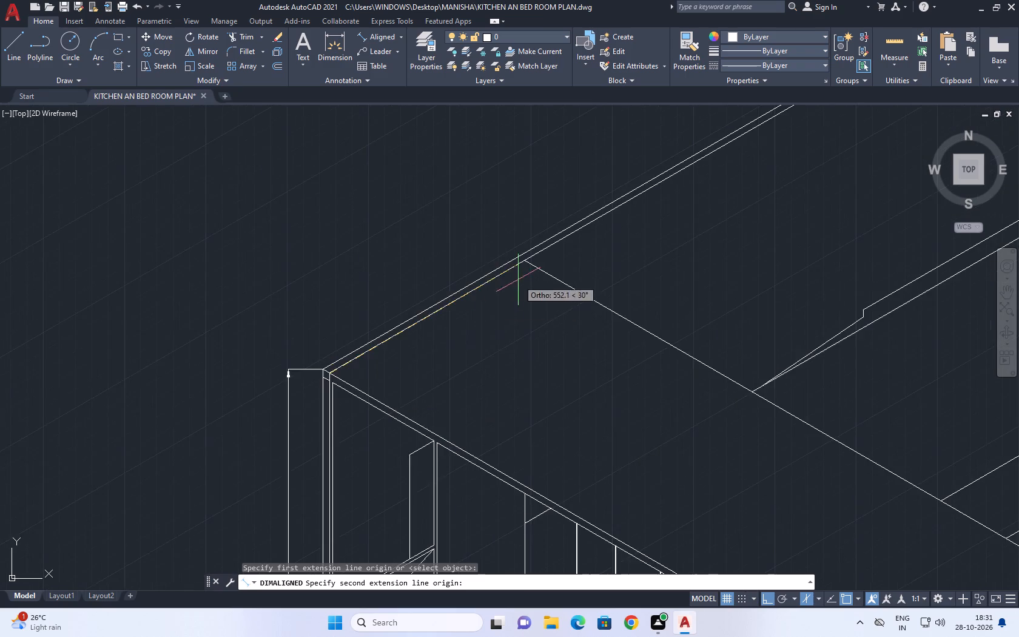
middle_click_drag(519, 282, 307, 425)
middle_click_drag(608, 216, 226, 356)
middle_click_drag(730, 145, 557, 327)
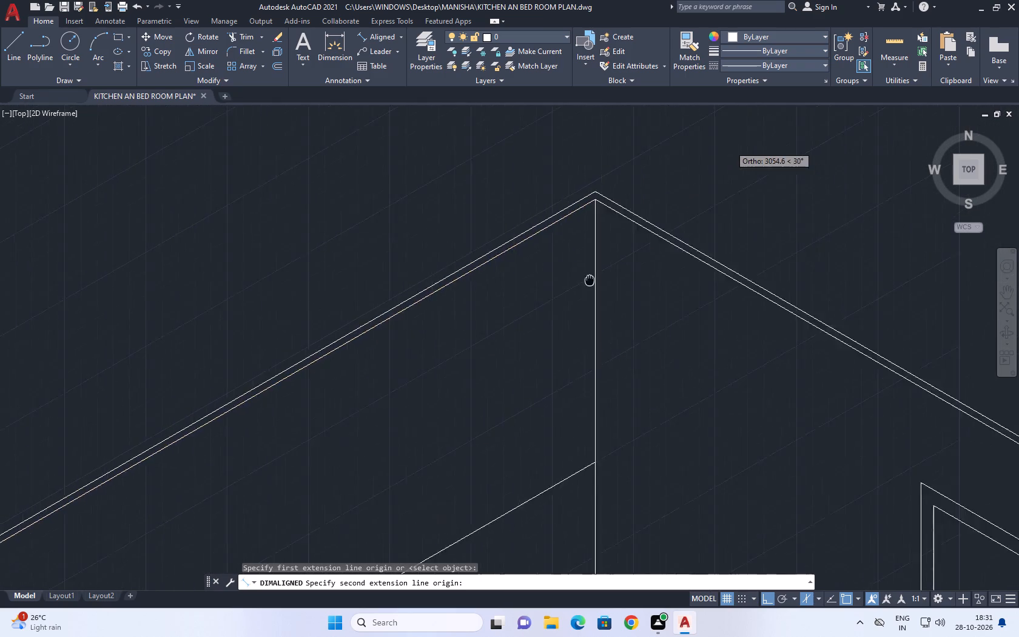
middle_click_drag(557, 327, 526, 373)
scroll(516, 323, "up", 1)
left_click(499, 318)
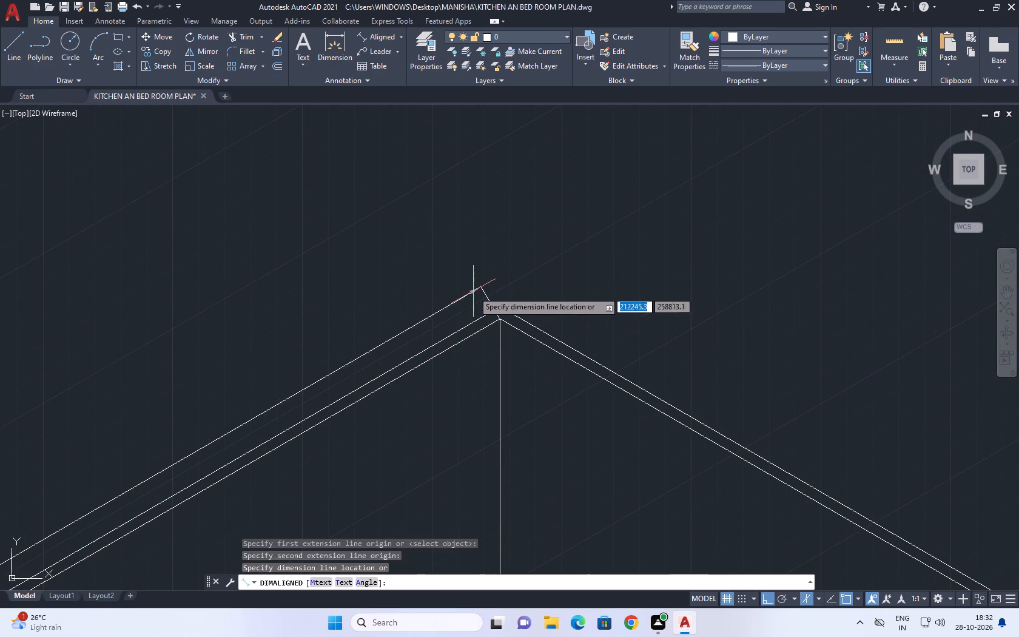
left_click(473, 291)
Shift the shelf-side wall's top length dimension outward, well clear of the wall edge.
middle_click_drag(473, 282, 801, 171)
scroll(801, 171, "down", 4)
scroll(680, 197, "up", 1)
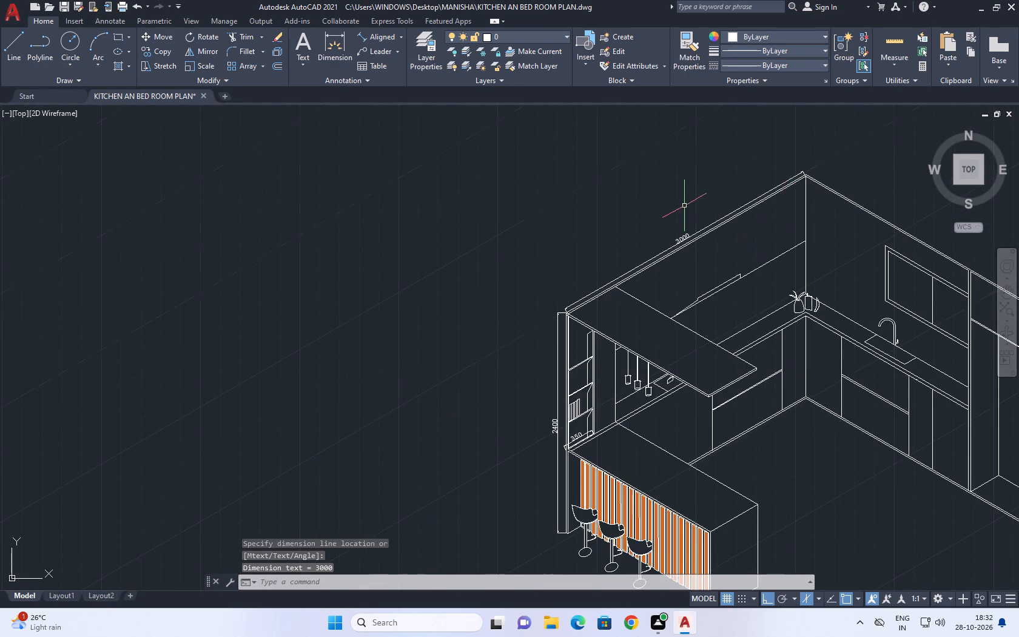
scroll(681, 199, "up", 2)
left_click_drag(686, 386, 683, 379)
left_click(662, 352)
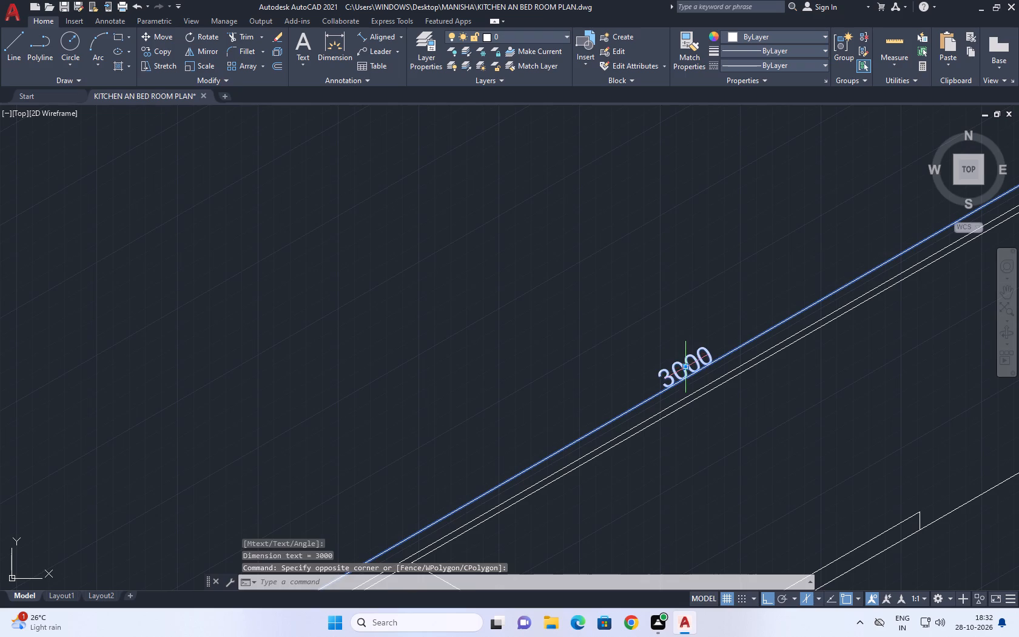
left_click(688, 366)
left_click(664, 333)
scroll(623, 324, "down", 4)
middle_click_drag(667, 305, 575, 317)
right_click(613, 217)
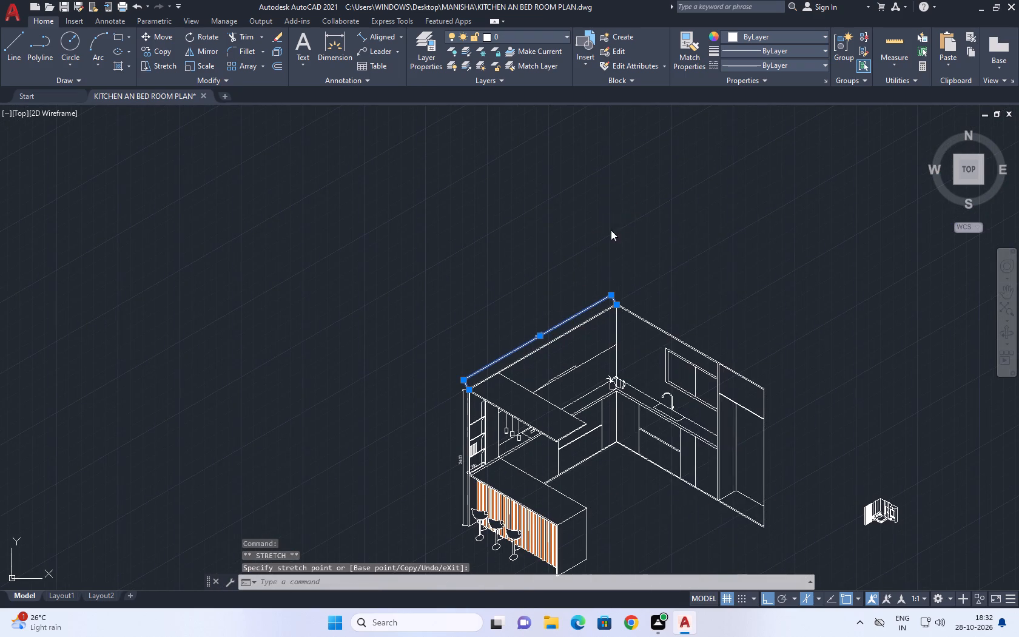
left_click(656, 487)
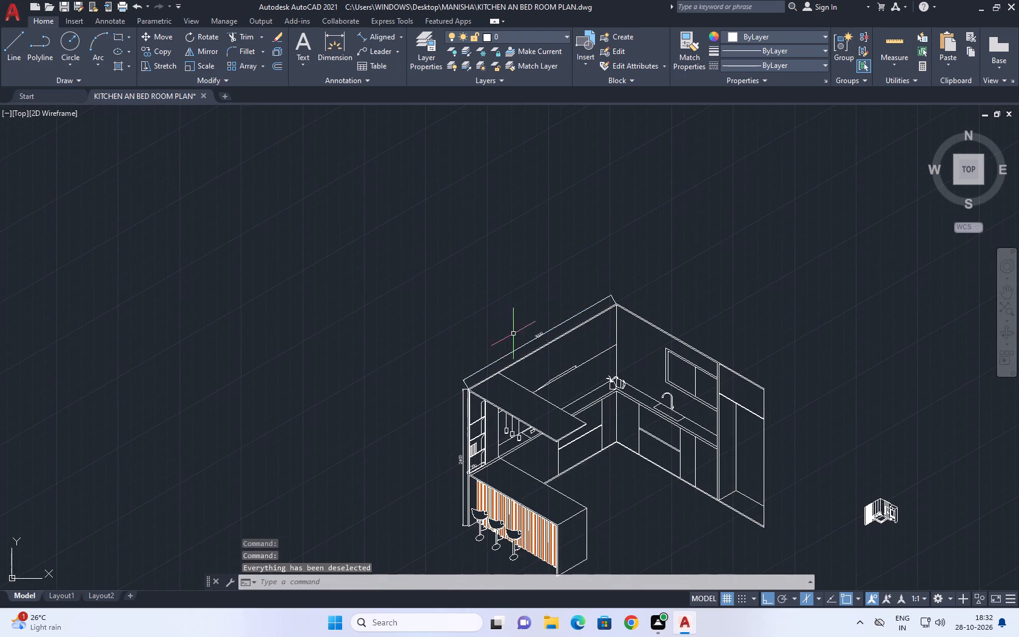
Switch to the left isoplane and add an aligned dimension along the sink wall's outer top edge, from back corner to tall-cabinet end.
left_click(380, 36)
scroll(627, 303, "up", 5)
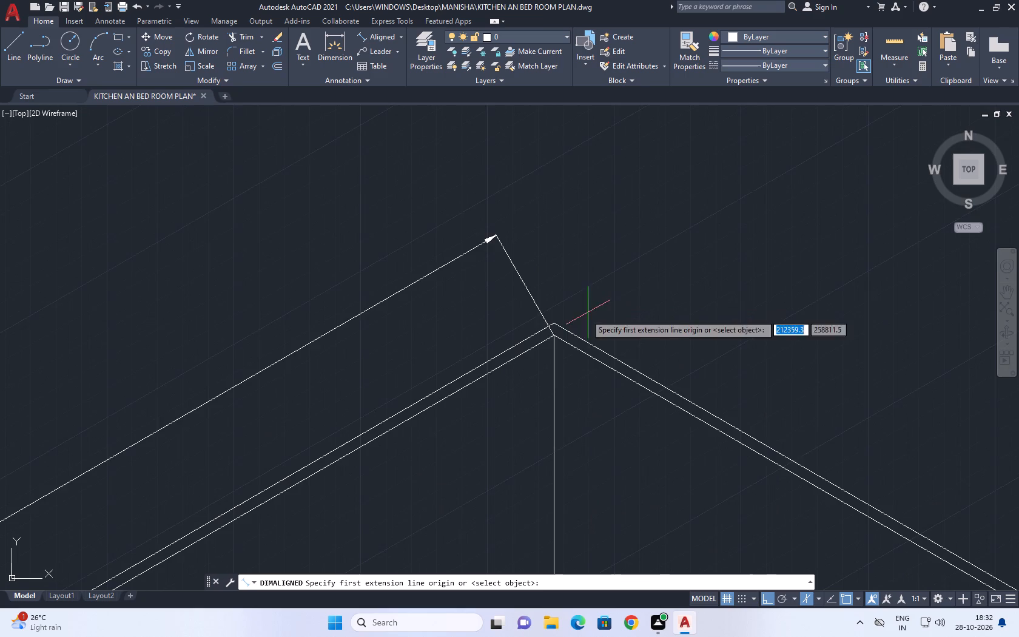
scroll(566, 321, "up", 1)
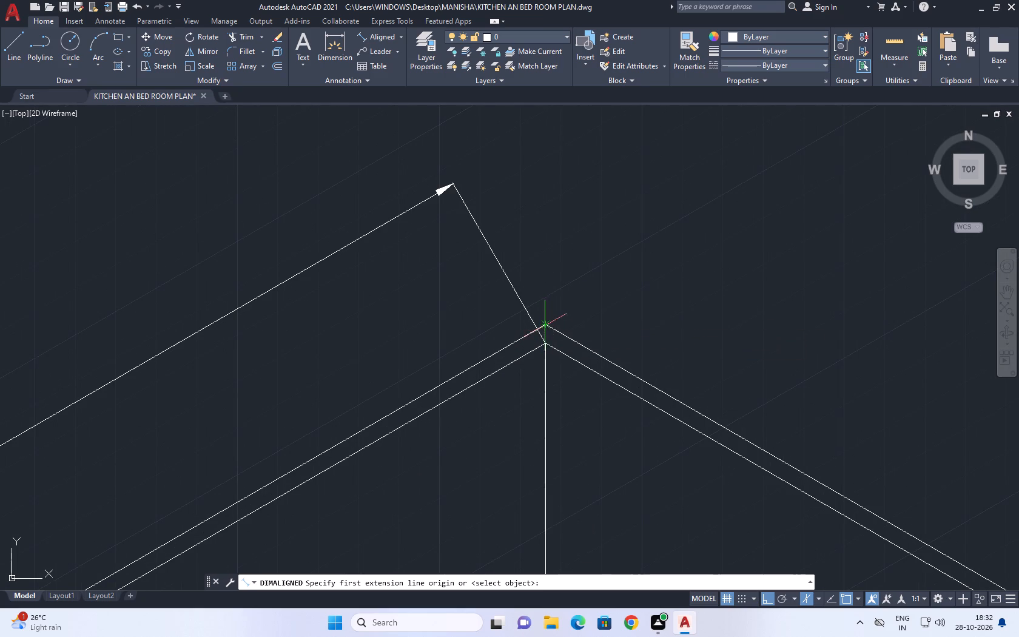
left_click(545, 325)
scroll(607, 302, "down", 3)
middle_click_drag(776, 356, 442, 277)
scroll(442, 279, "down", 3)
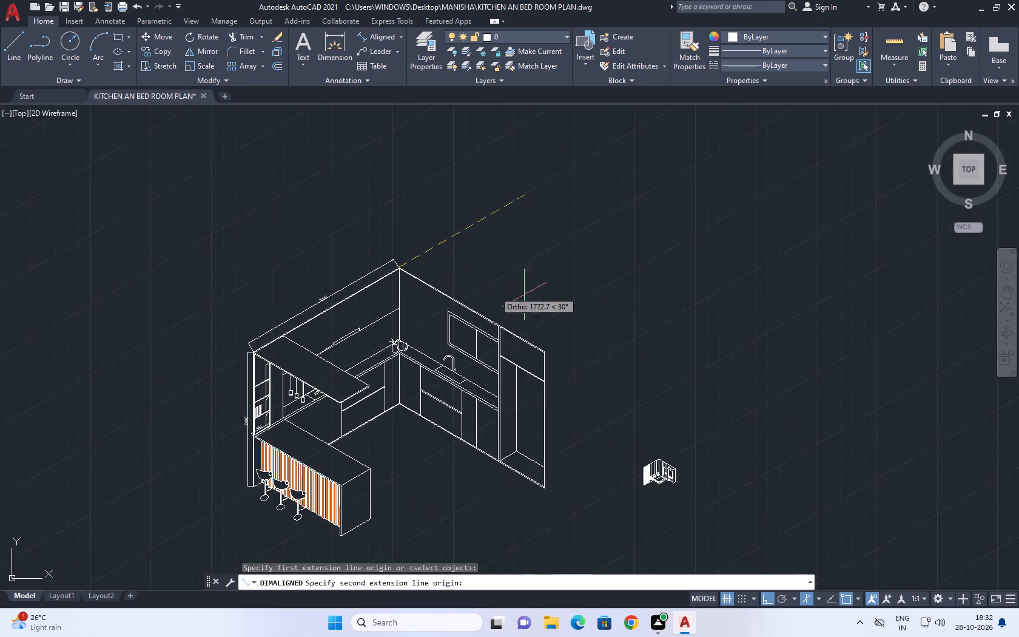
middle_click_drag(600, 291, 456, 251)
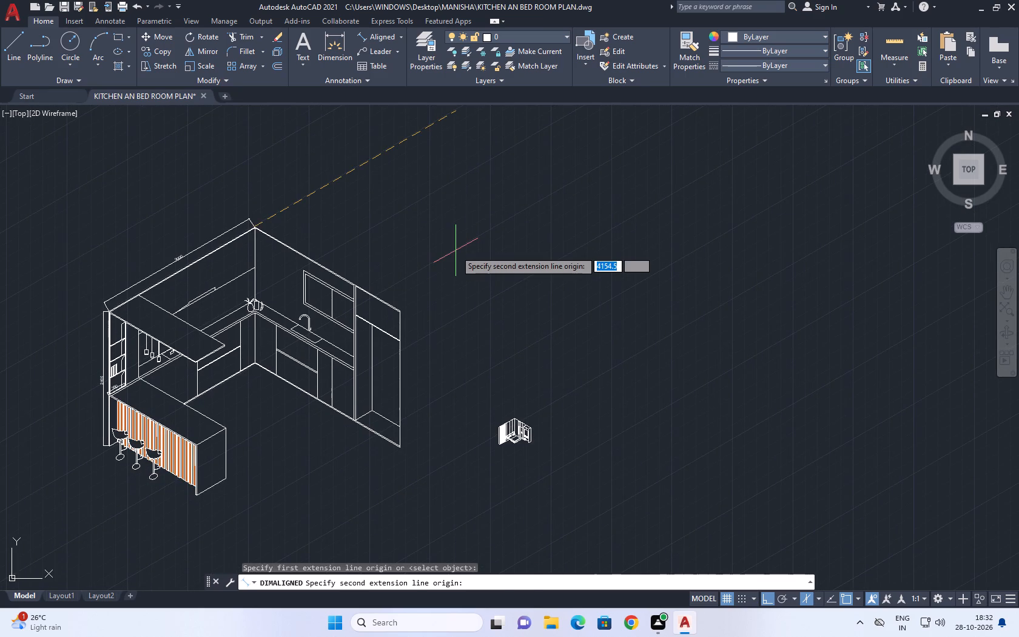
key("F5")
scroll(406, 303, "up", 2)
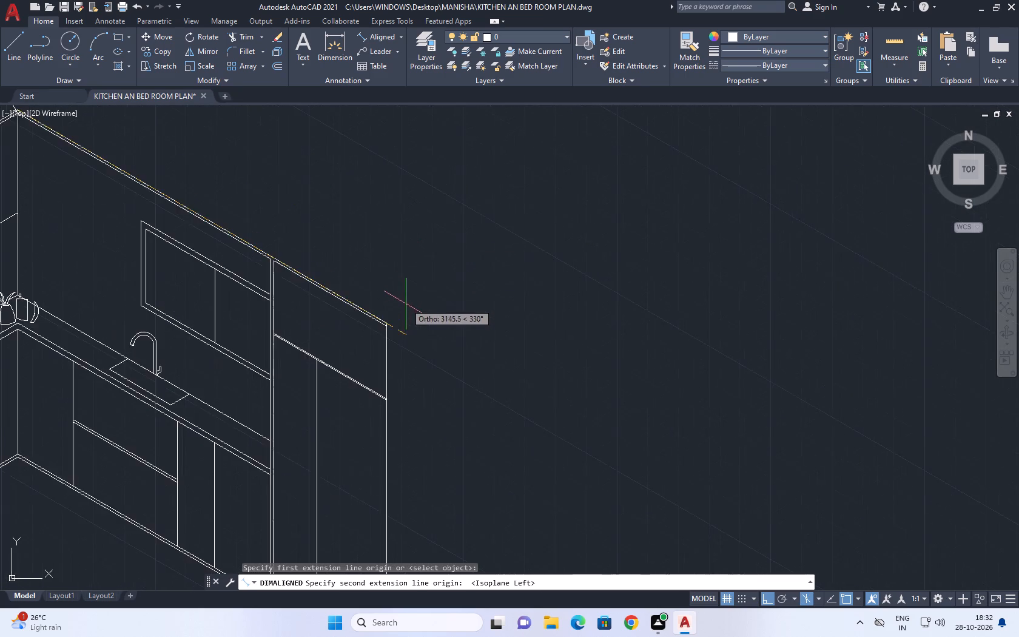
scroll(394, 320, "up", 4)
left_click(397, 326)
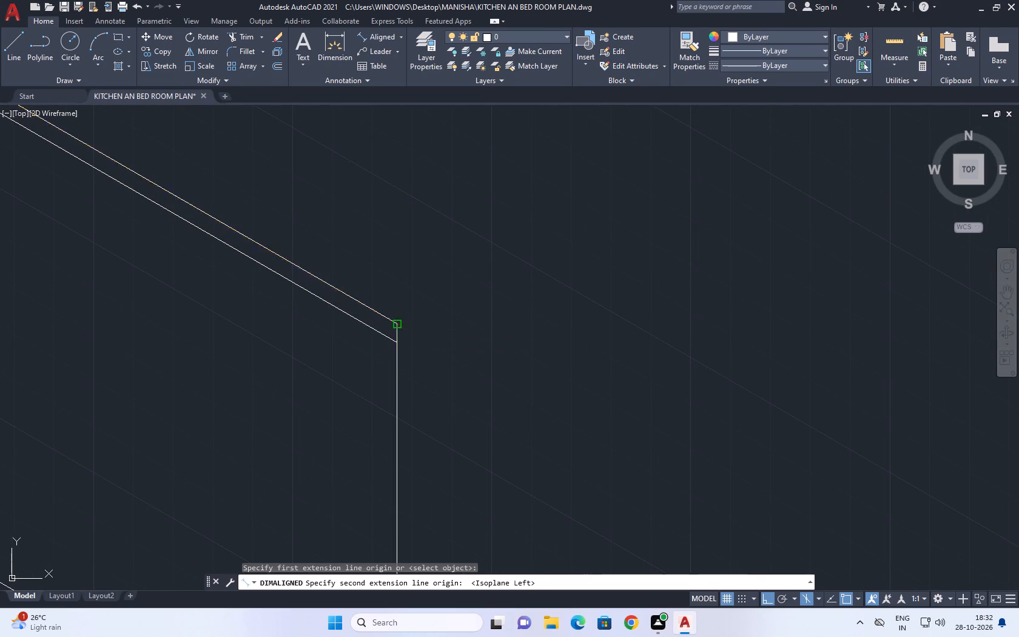
left_click(473, 285)
Add an aligned dimension for the full height of the sink wall's end beside the tall cabinet, from top corner to floor.
scroll(532, 283, "down", 5)
scroll(402, 220, "up", 1)
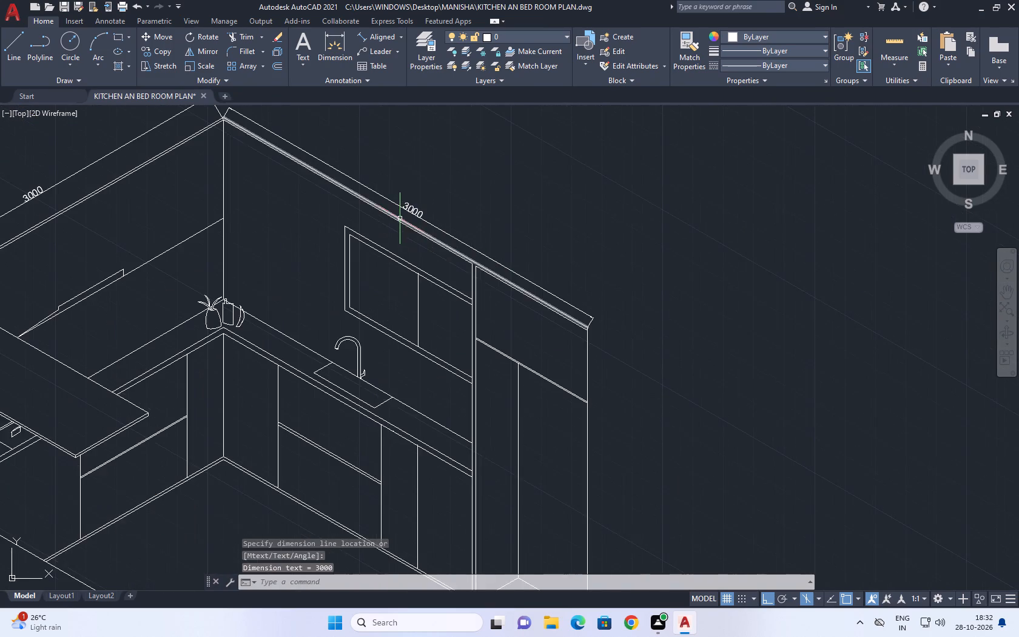
middle_click_drag(411, 218, 451, 219)
right_click(539, 210)
left_click(613, 219)
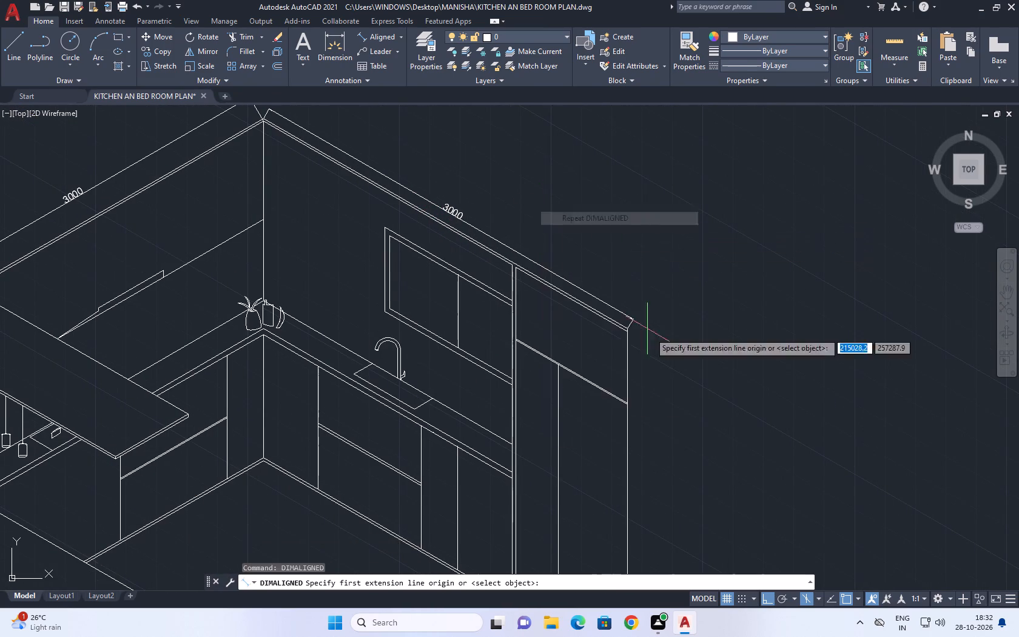
middle_click_drag(665, 374, 587, 300)
scroll(540, 269, "up", 3)
left_click(542, 254)
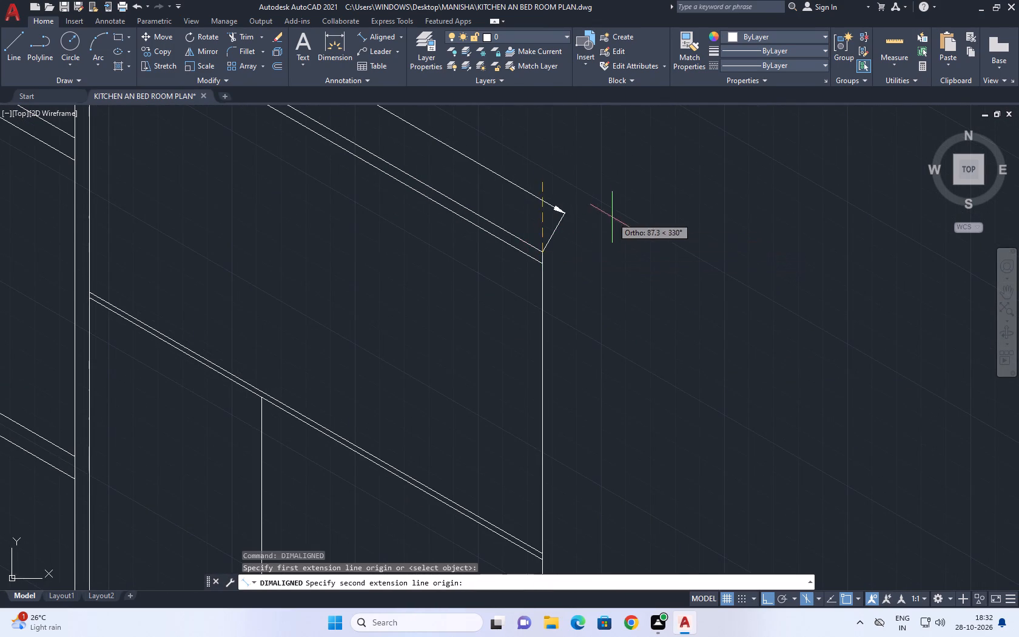
scroll(617, 207, "down", 4)
scroll(605, 415, "down", 1)
scroll(600, 420, "up", 5)
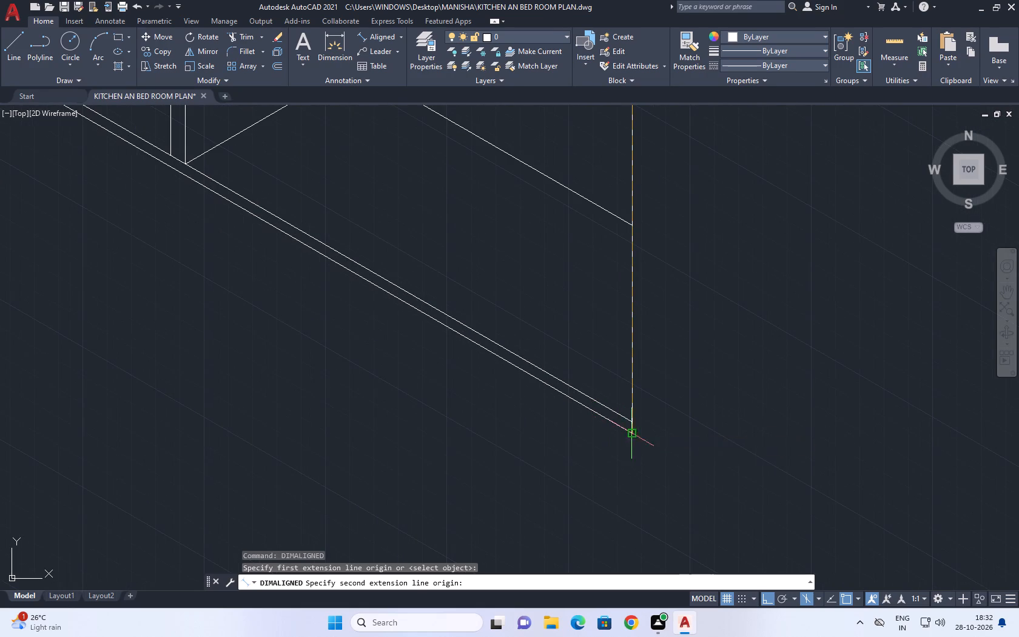
left_click(633, 436)
left_click(679, 425)
Add an aligned dimension along the sink counter's front edge, from the inner corner to the tall cabinet, placed just below the countertop.
scroll(652, 391, "down", 2)
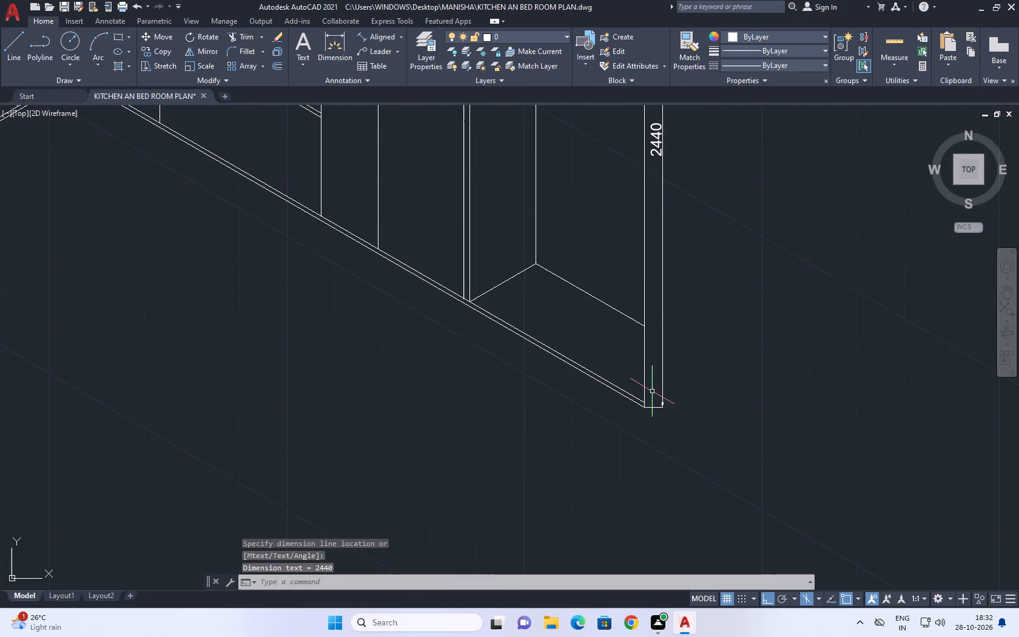
scroll(651, 392, "down", 1)
middle_click_drag(549, 352, 725, 457)
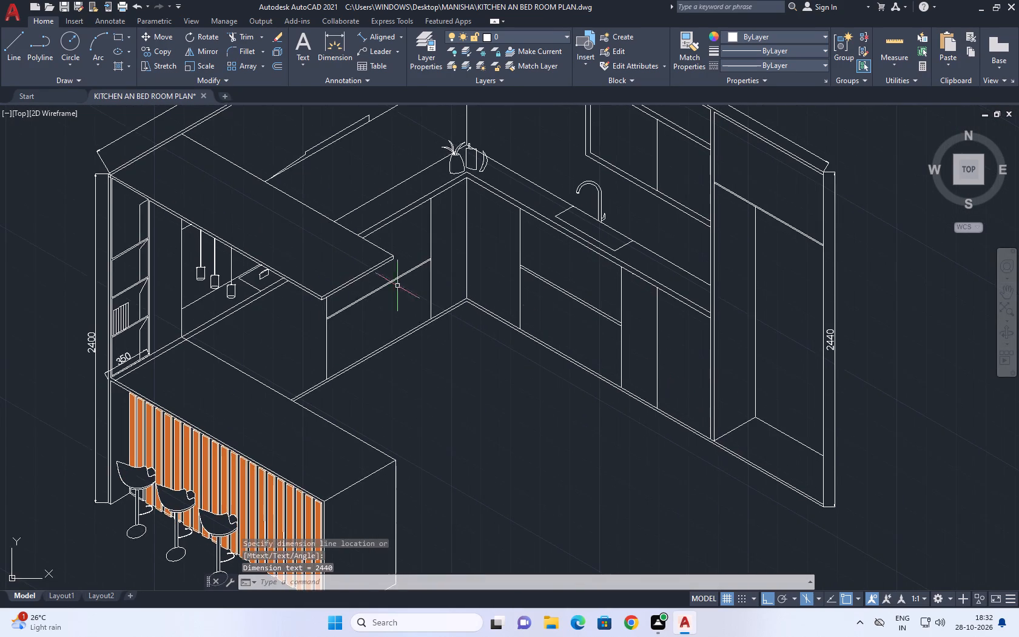
middle_click_drag(357, 279, 457, 339)
middle_click_drag(698, 317, 500, 357)
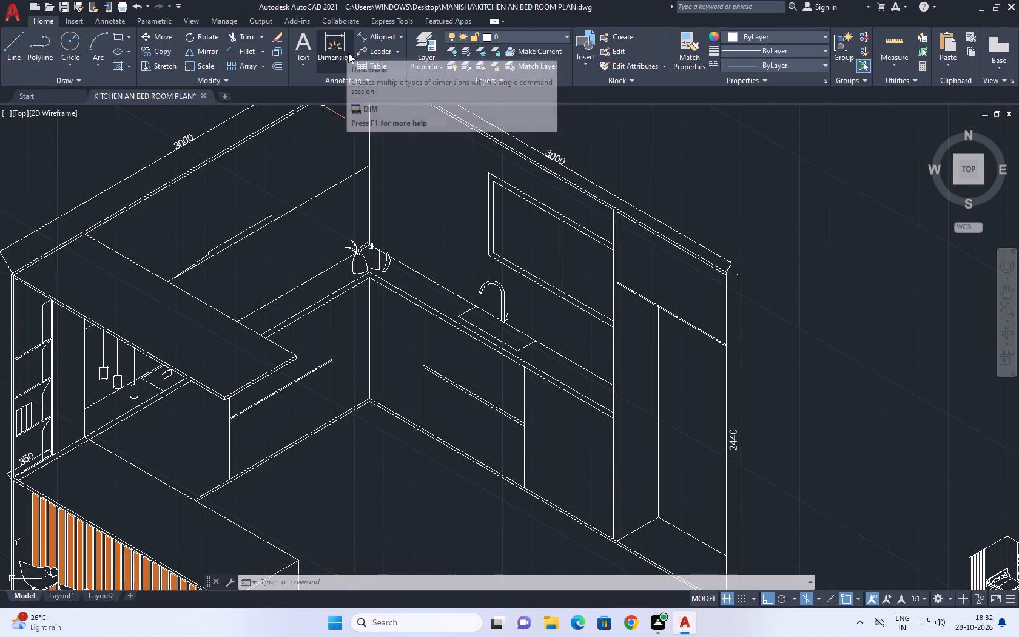
left_click(378, 38)
scroll(363, 277, "up", 3)
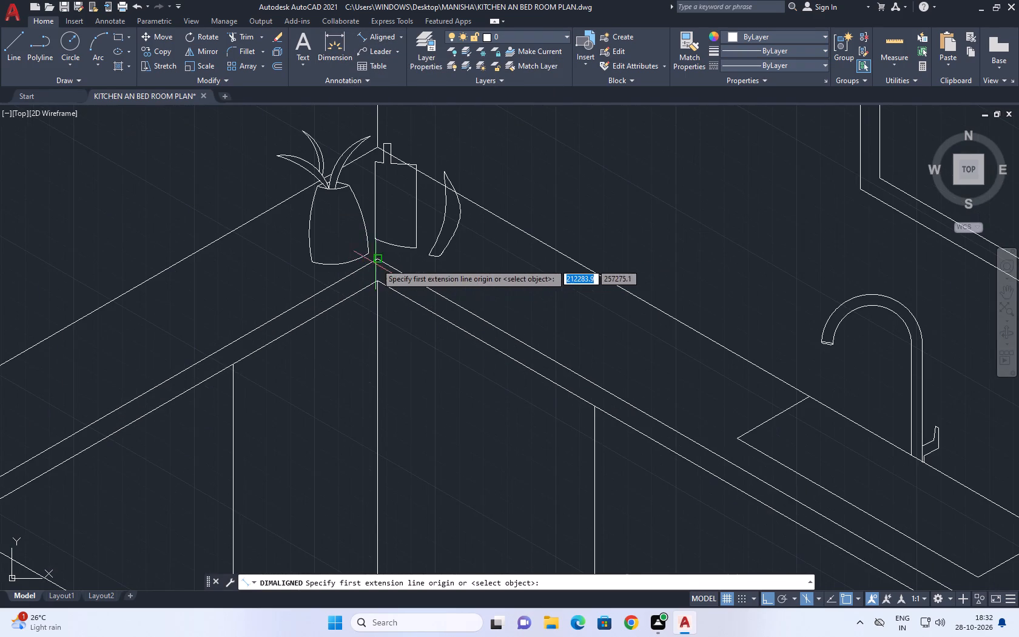
left_click(381, 260)
scroll(547, 318, "down", 3)
middle_click_drag(660, 369, 442, 238)
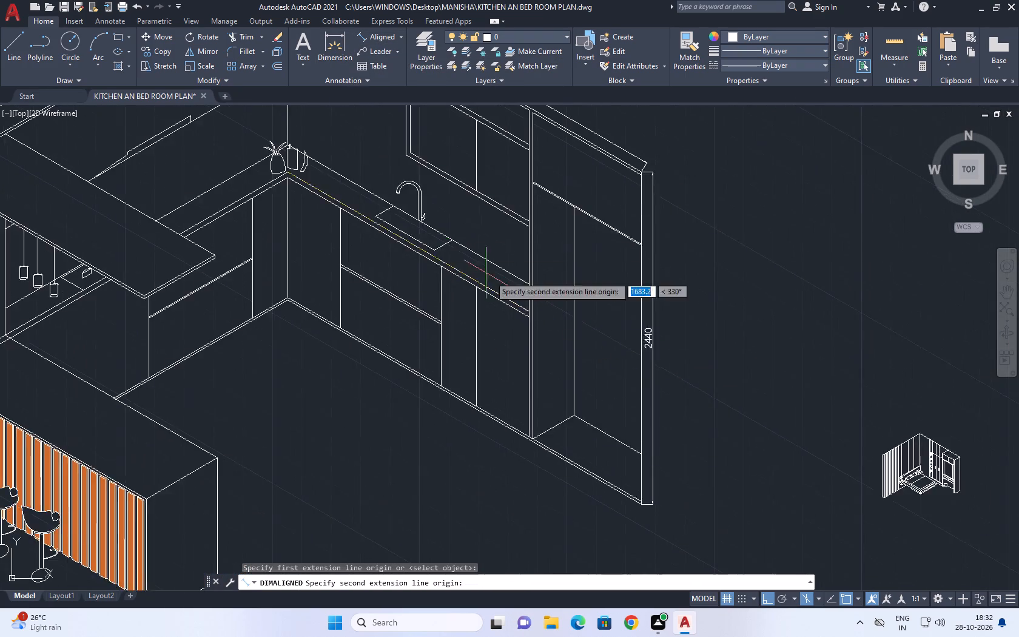
scroll(502, 286, "up", 2)
left_click(567, 349)
scroll(563, 343, "down", 1)
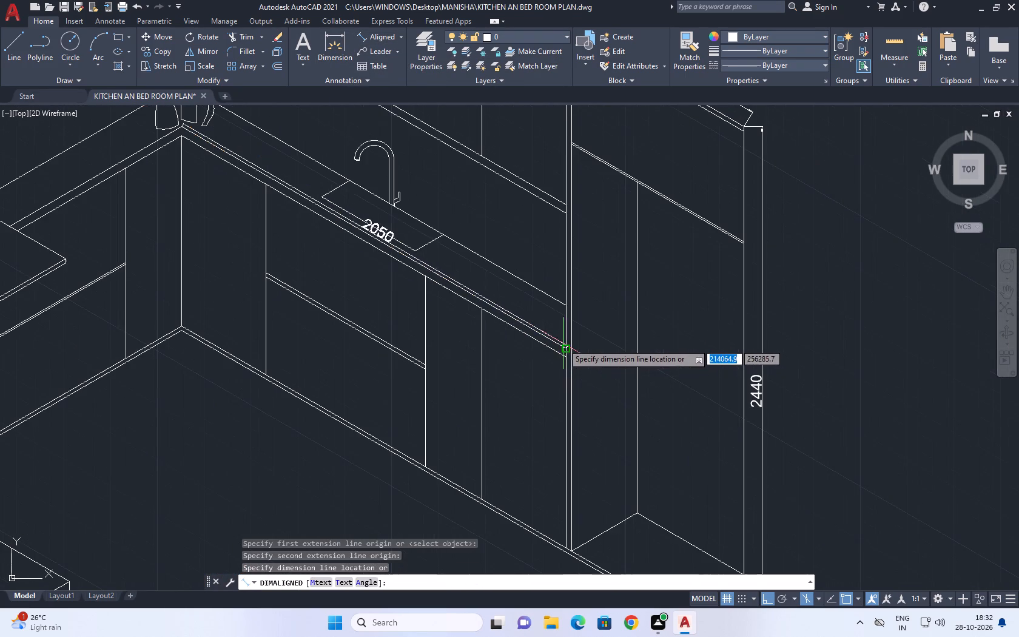
middle_click_drag(512, 360, 523, 369)
left_click(530, 368)
middle_click_drag(330, 241, 411, 265)
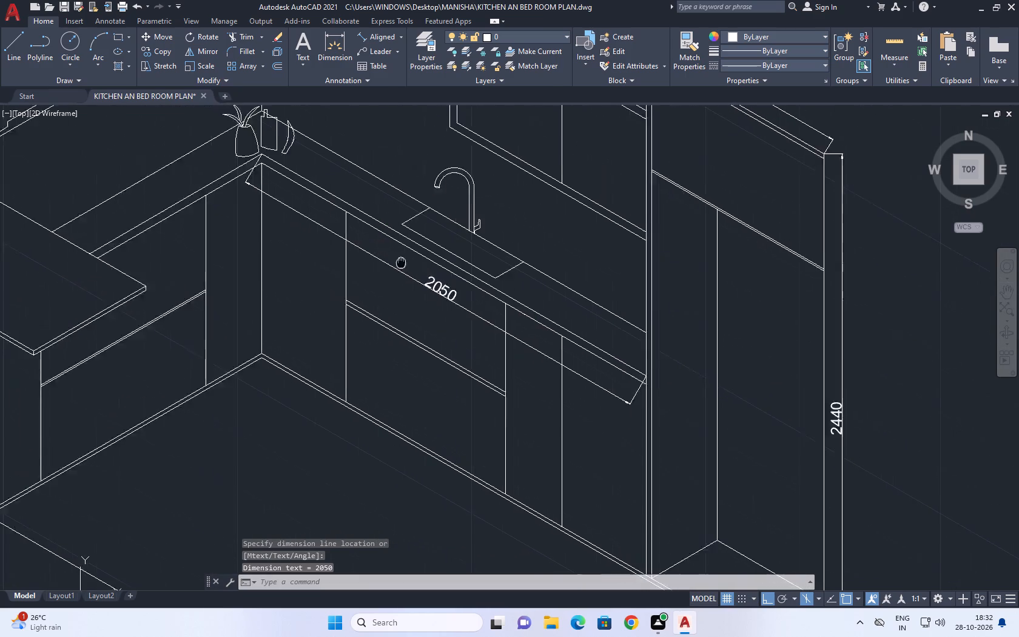
Add an aligned dimension along the top of the breakfast counter's slatted front, from the shelf wall to the last slat's outer corner.
middle_click_drag(411, 265, 477, 294)
scroll(479, 294, "down", 1)
middle_click_drag(488, 295, 594, 276)
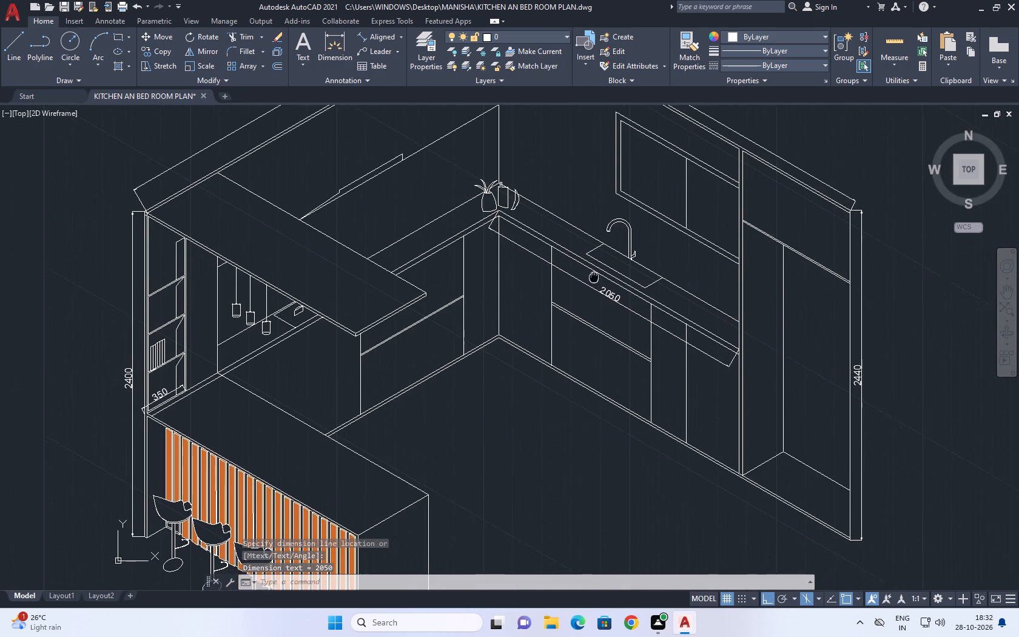
middle_click_drag(594, 276, 594, 273)
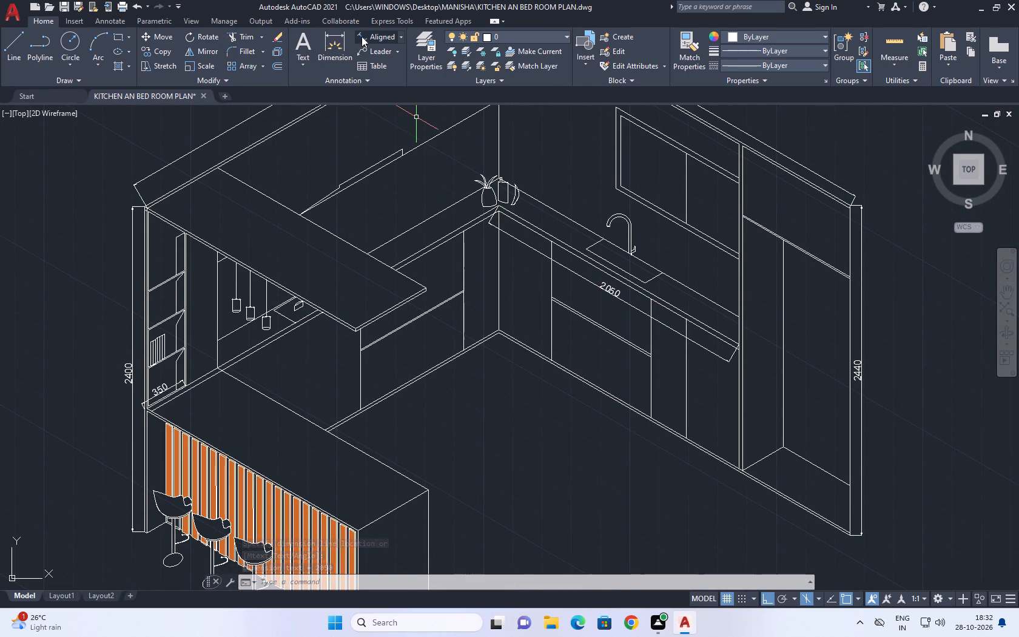
left_click(371, 35)
middle_click_drag(204, 270, 364, 200)
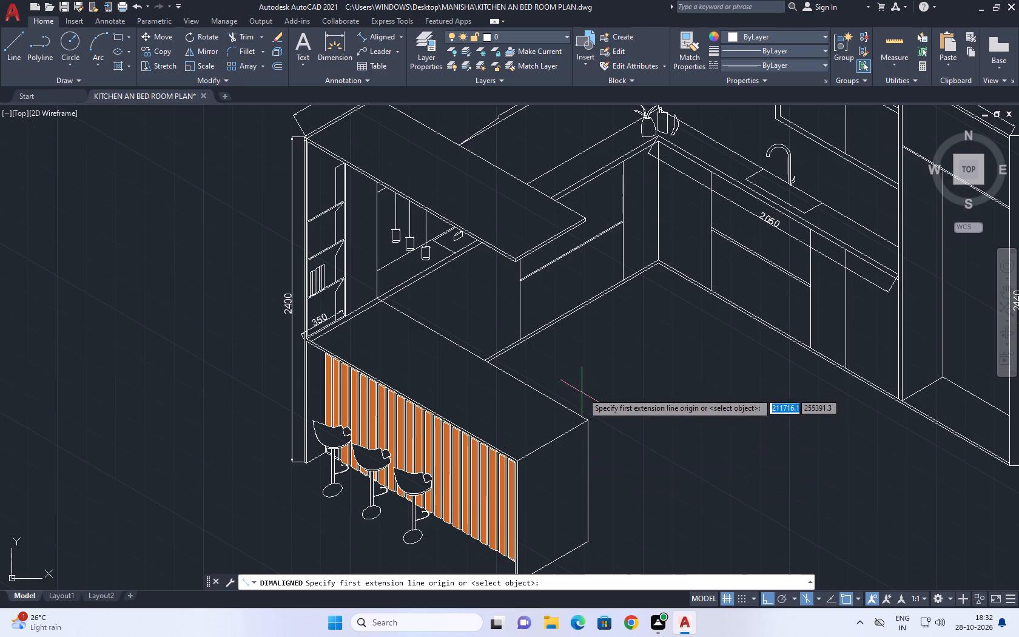
scroll(289, 349, "up", 2)
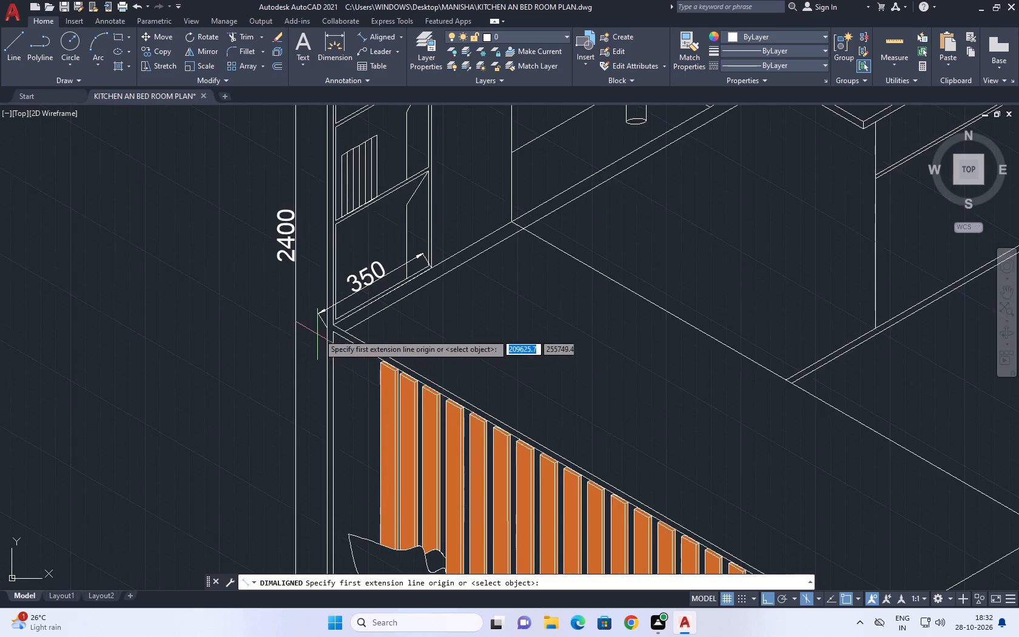
scroll(323, 332, "up", 1)
left_click(327, 322)
scroll(448, 323, "down", 2)
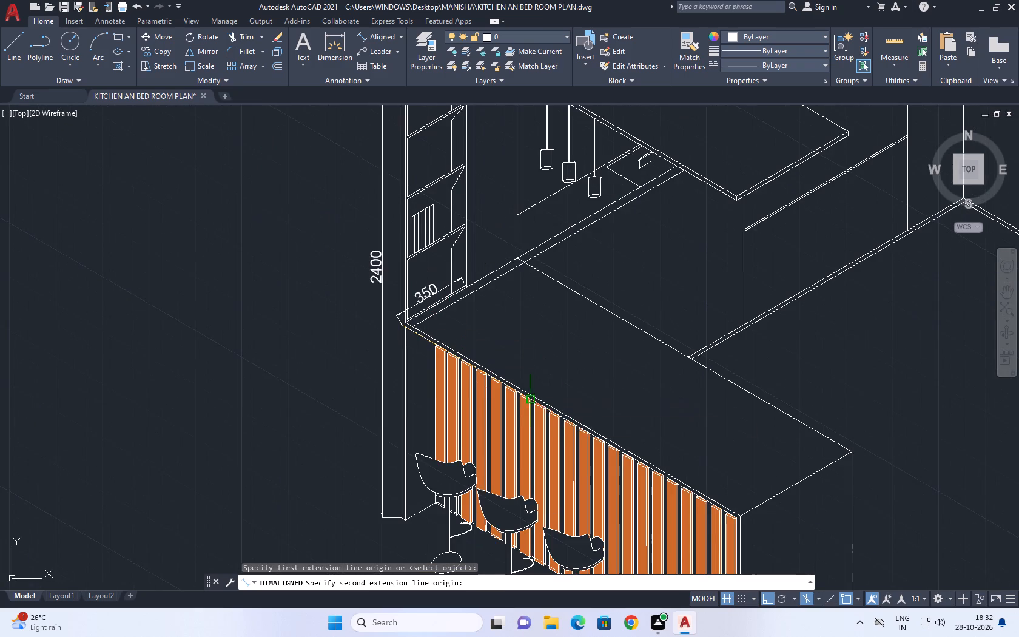
middle_click_drag(554, 405, 425, 342)
scroll(608, 456, "up", 3)
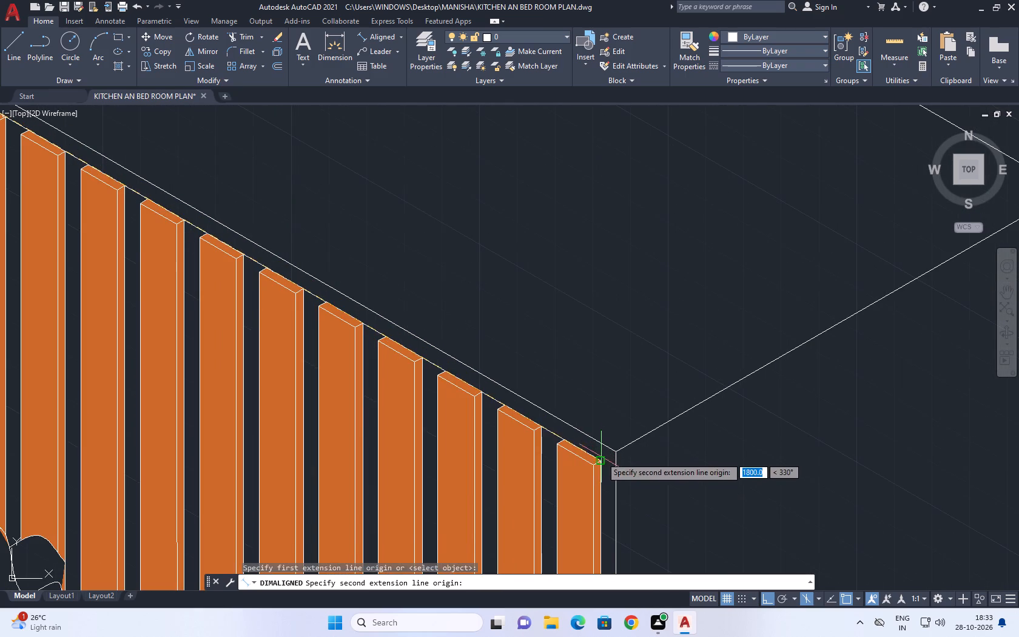
left_click(600, 458)
scroll(609, 414, "down", 4)
left_click(610, 411)
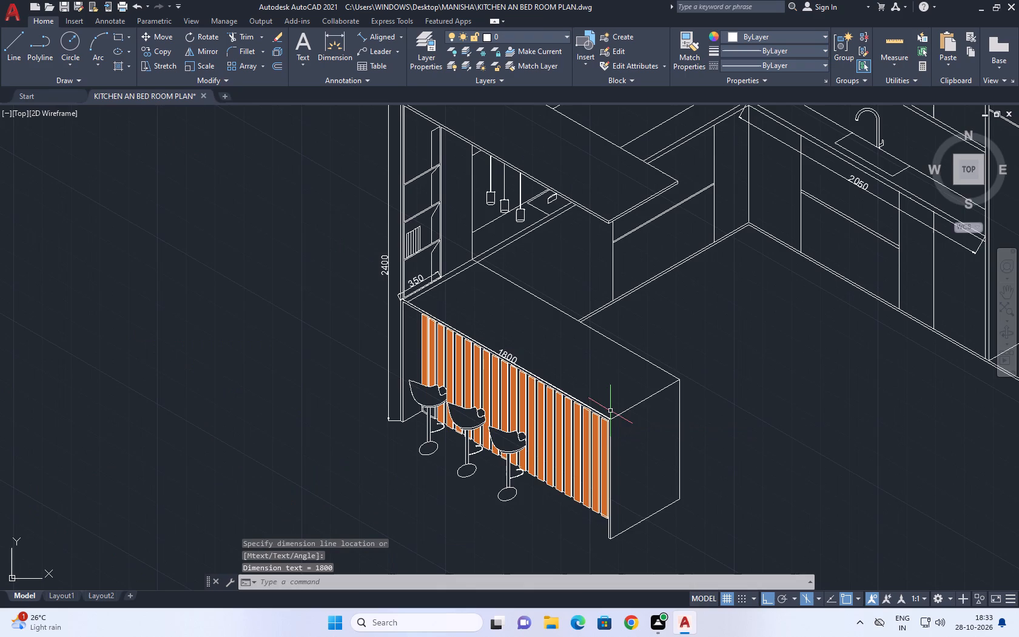
Add an aligned dimension for the breakfast counter's height along the free end's rear vertical edge, placed just outside it.
middle_click_drag(625, 385, 551, 333)
right_click(515, 283)
left_click(567, 285)
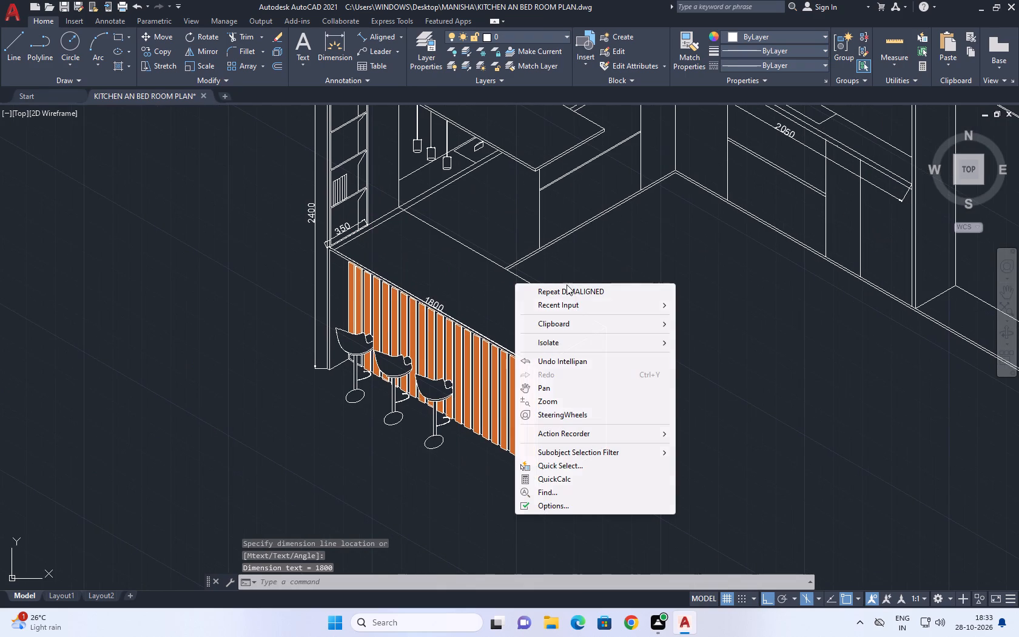
left_click(608, 292)
middle_click_drag(614, 322, 531, 269)
scroll(530, 270, "up", 1)
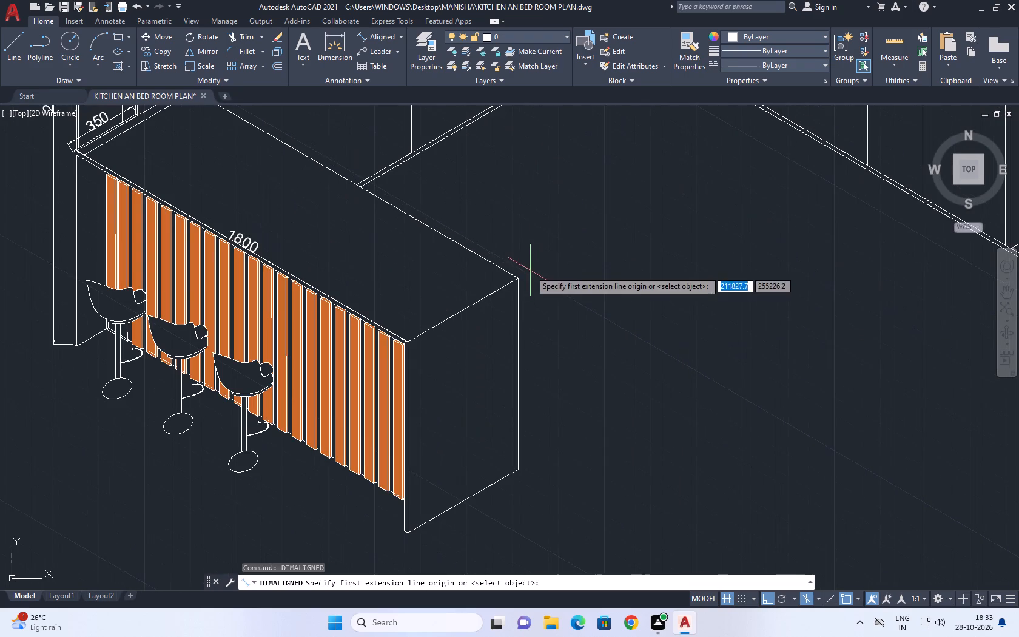
left_click(521, 281)
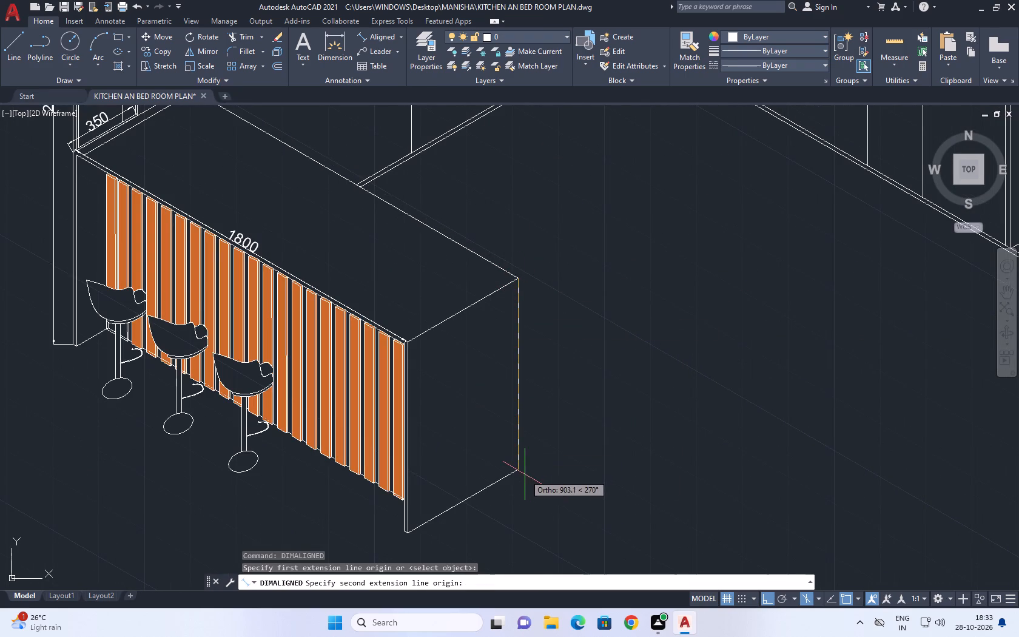
left_click(517, 471)
left_click(533, 453)
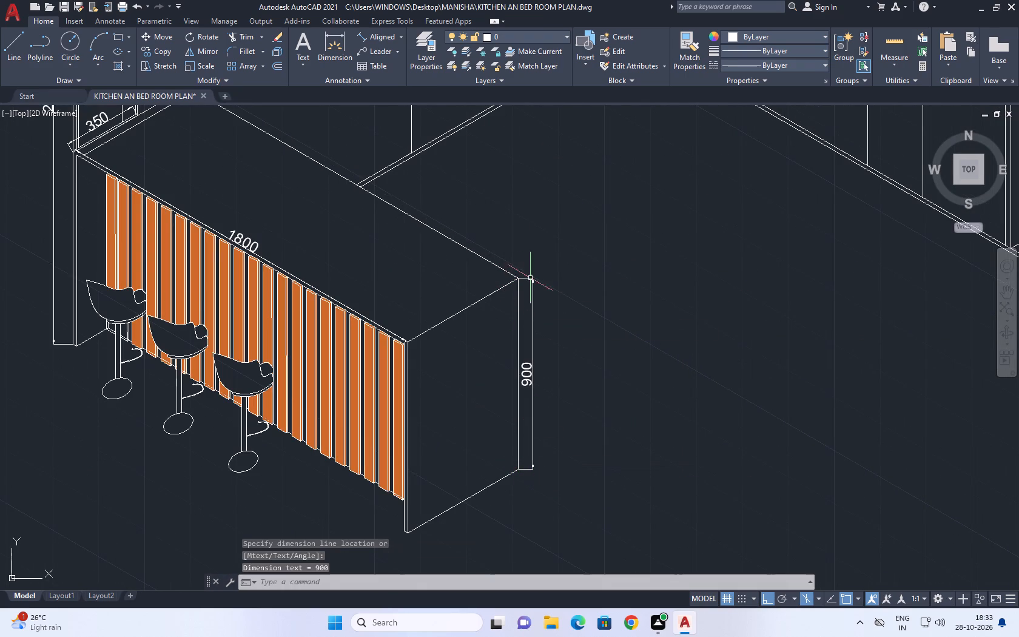
Add an aligned dimension for the breakfast counter's depth along its free end's top edge, switching to the top isoplane.
right_click(572, 224)
left_click(598, 233)
middle_click_drag(580, 268, 576, 264)
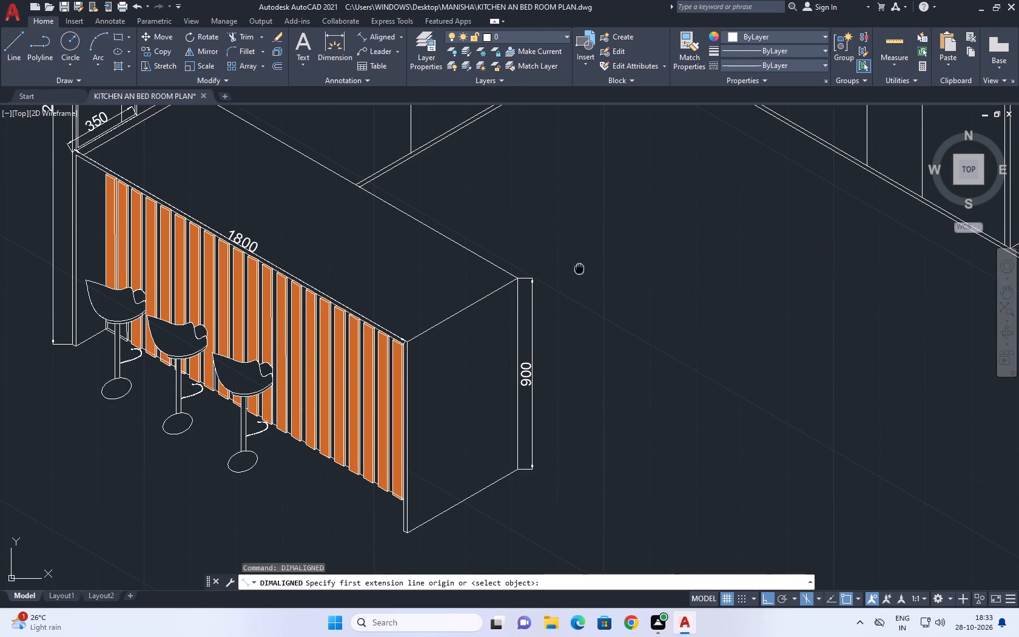
middle_click_drag(576, 264, 508, 186)
scroll(325, 266, "up", 3)
left_click(353, 250)
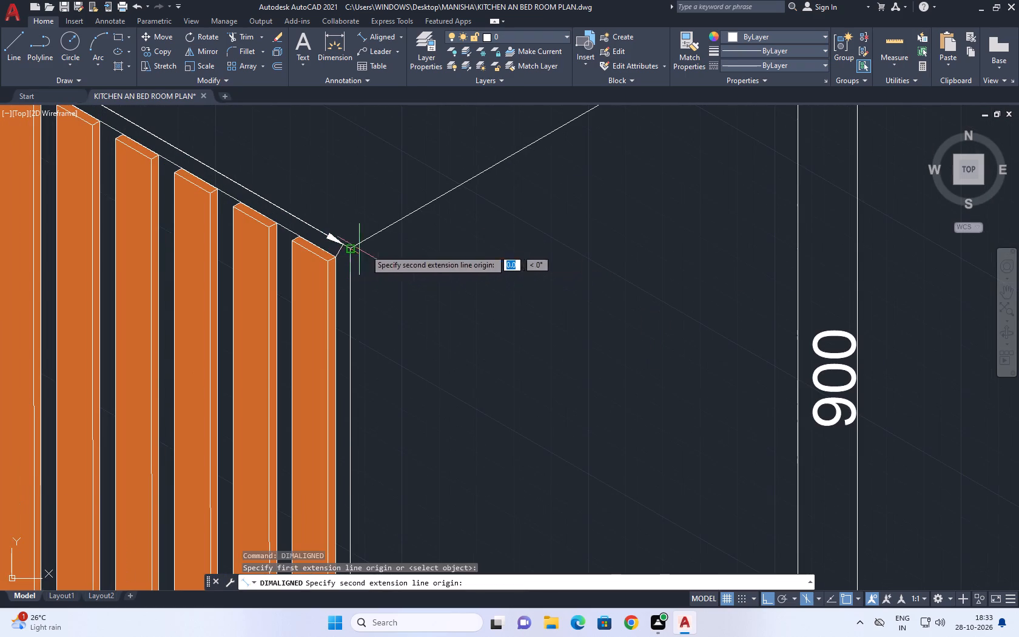
middle_click_drag(473, 175, 429, 326)
scroll(488, 321, "down", 3)
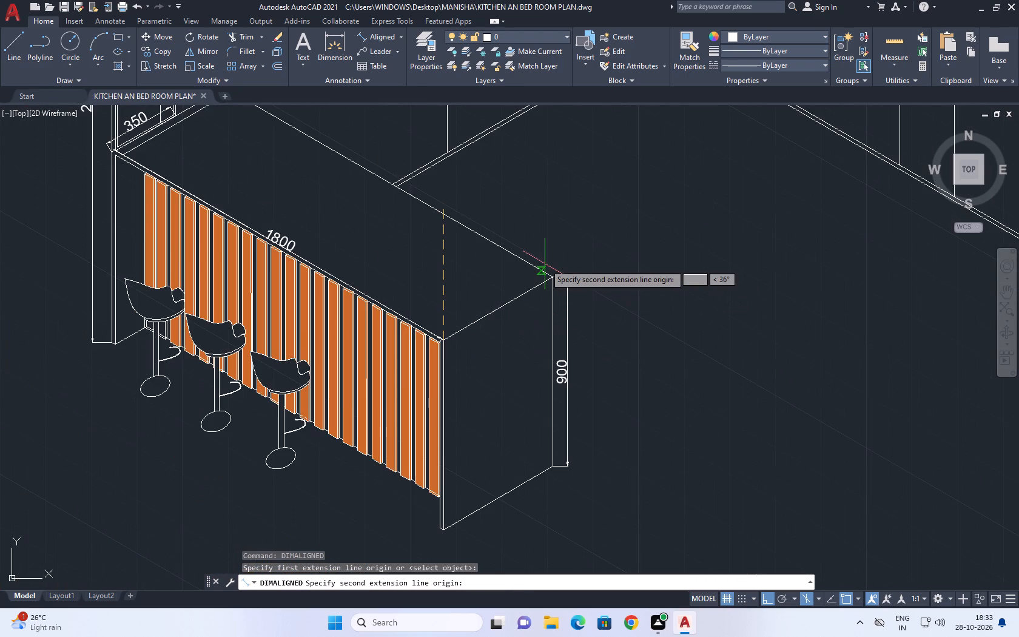
key("F5")
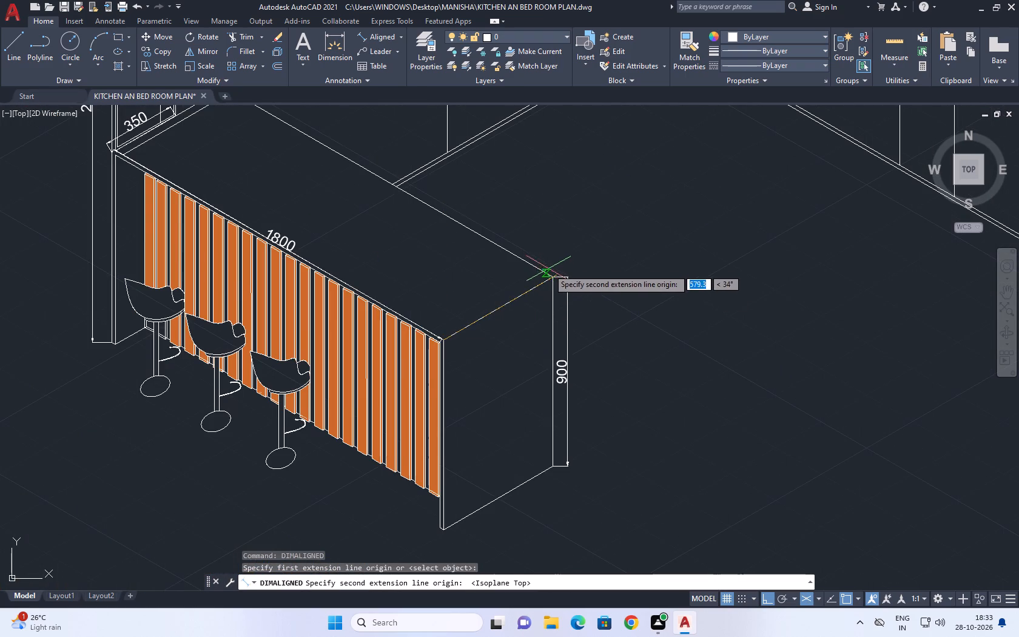
left_click(552, 274)
left_click(530, 263)
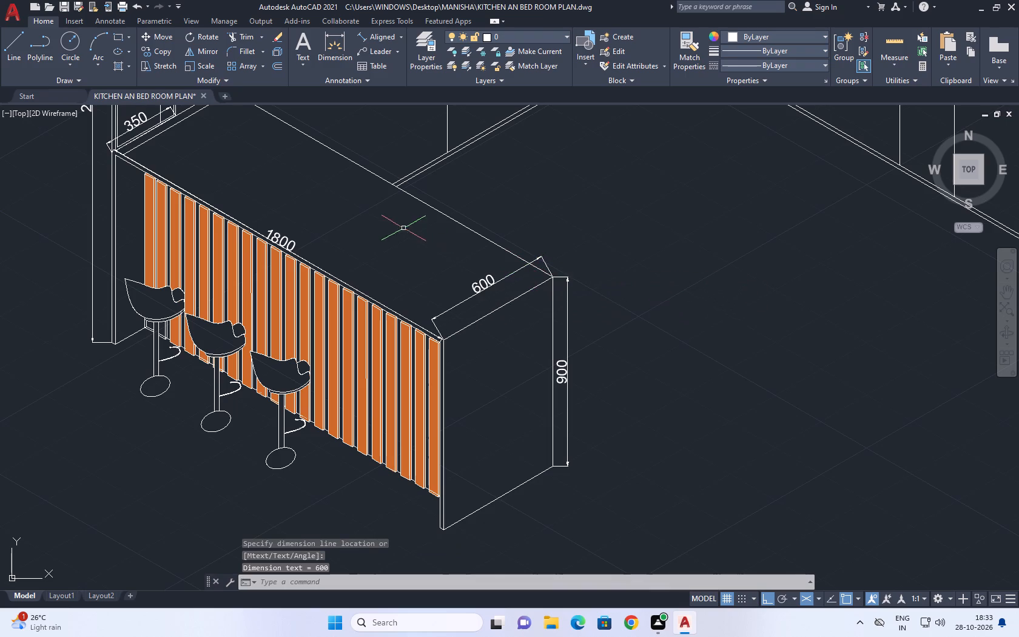
Shift the breakfast counter's length dimension off the slatted front edge and inward over the countertop.
middle_click_drag(402, 227, 496, 309)
scroll(400, 308, "up", 3)
left_click_drag(378, 328, 378, 329)
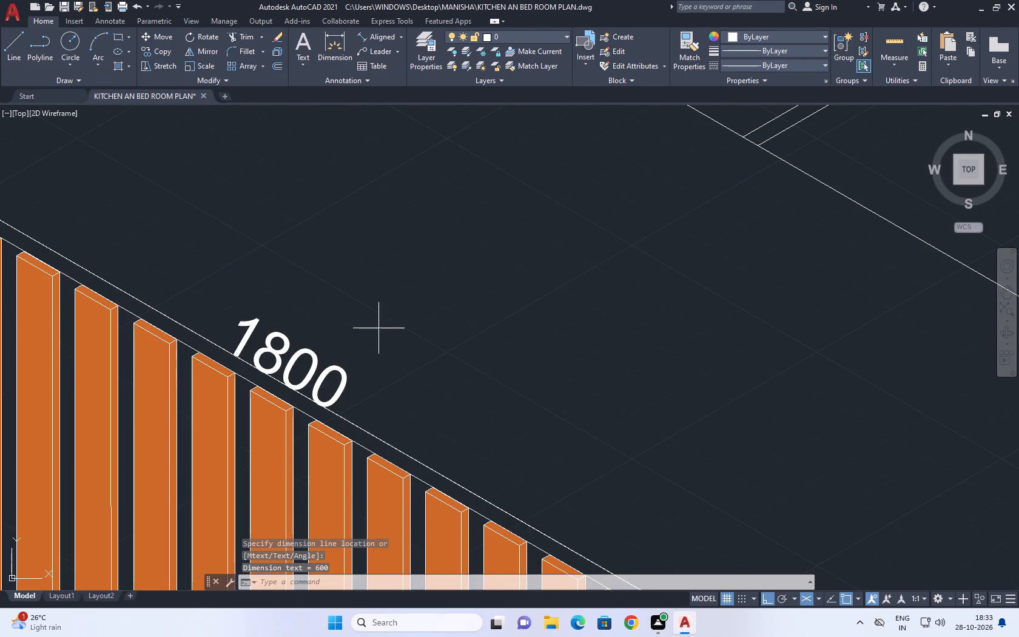
left_click_drag(378, 329, 368, 336)
left_click(282, 365)
left_click(288, 361)
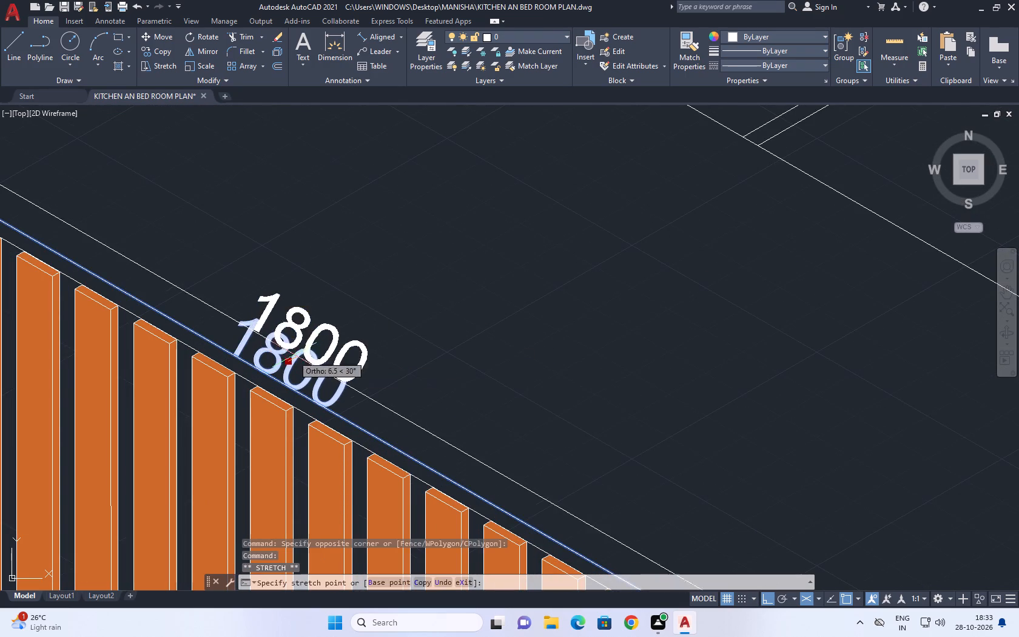
left_click(350, 320)
scroll(406, 298, "down", 4)
right_click(414, 291)
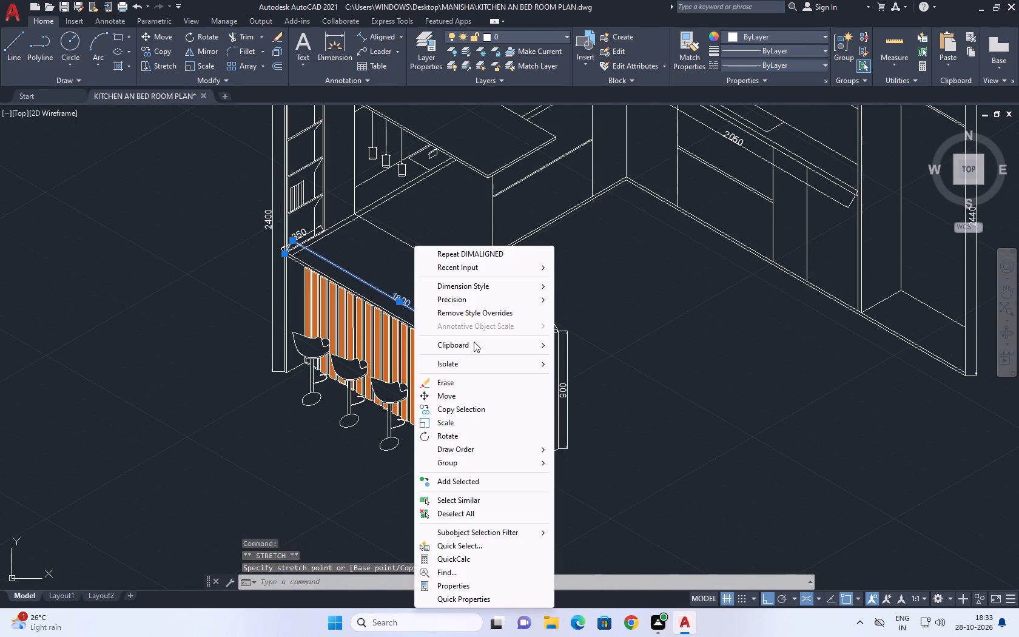
left_click(448, 509)
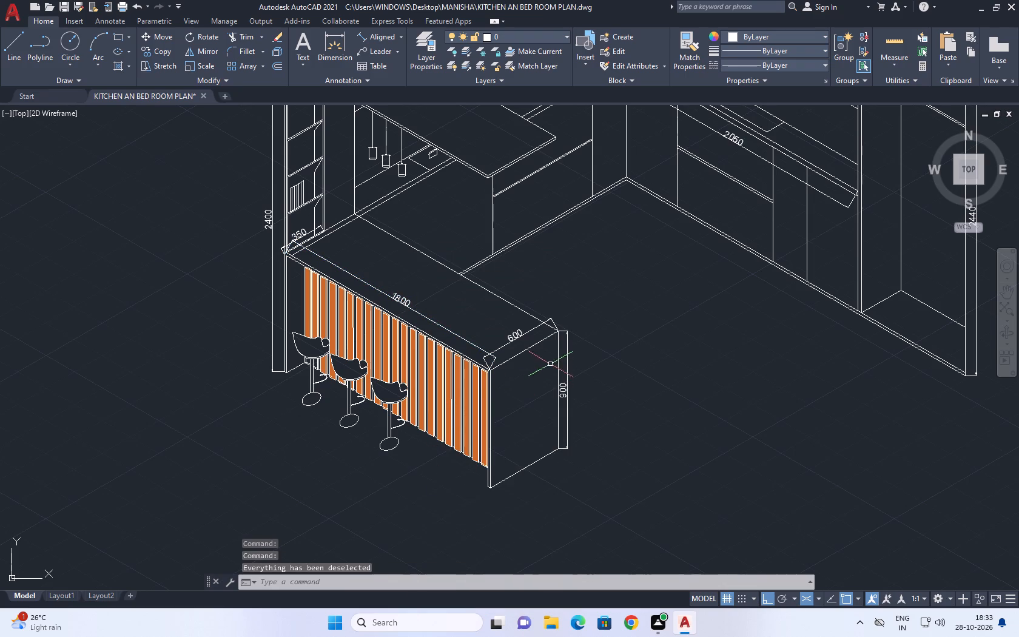
Move the breakfast counter's depth dimension line closer to the free end's top edge.
middle_click_drag(521, 342, 439, 302)
scroll(416, 317, "up", 4)
left_click_drag(407, 303, 407, 298)
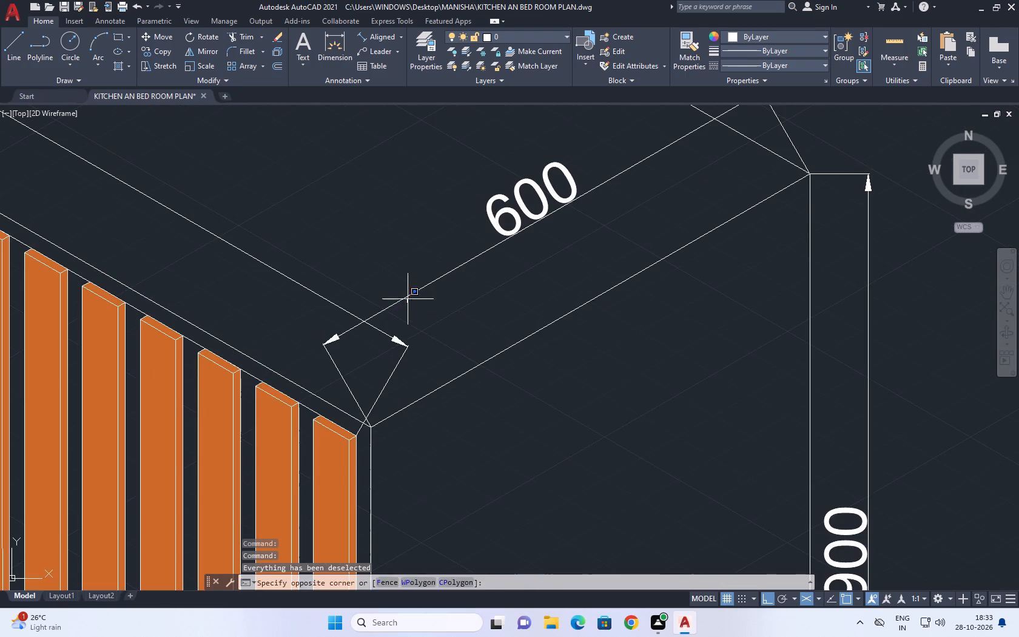
left_click_drag(407, 298, 406, 297)
left_click_drag(394, 263, 389, 254)
left_click(321, 342)
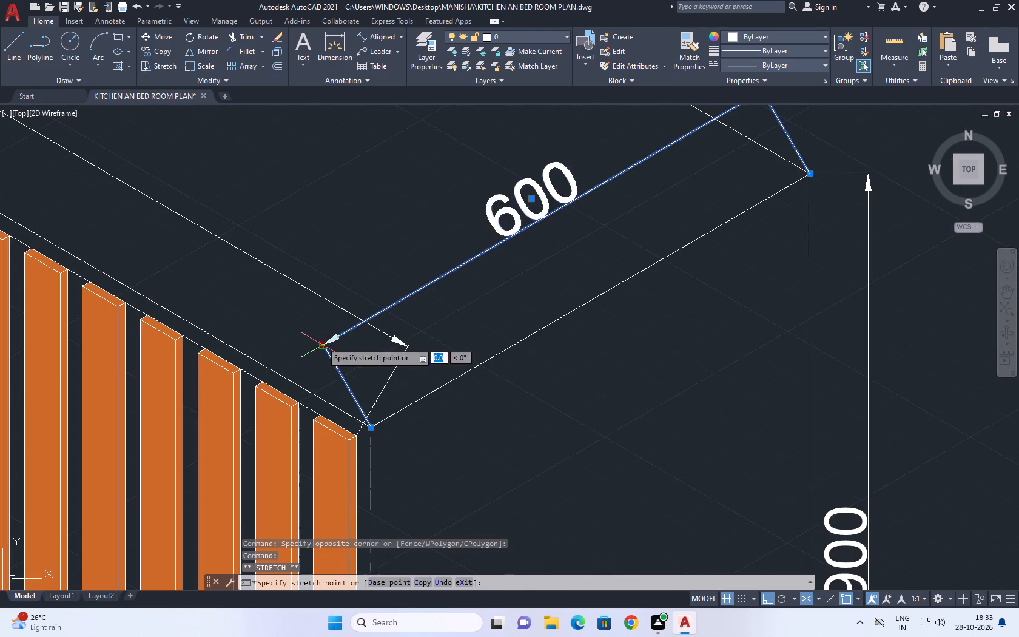
left_click(362, 383)
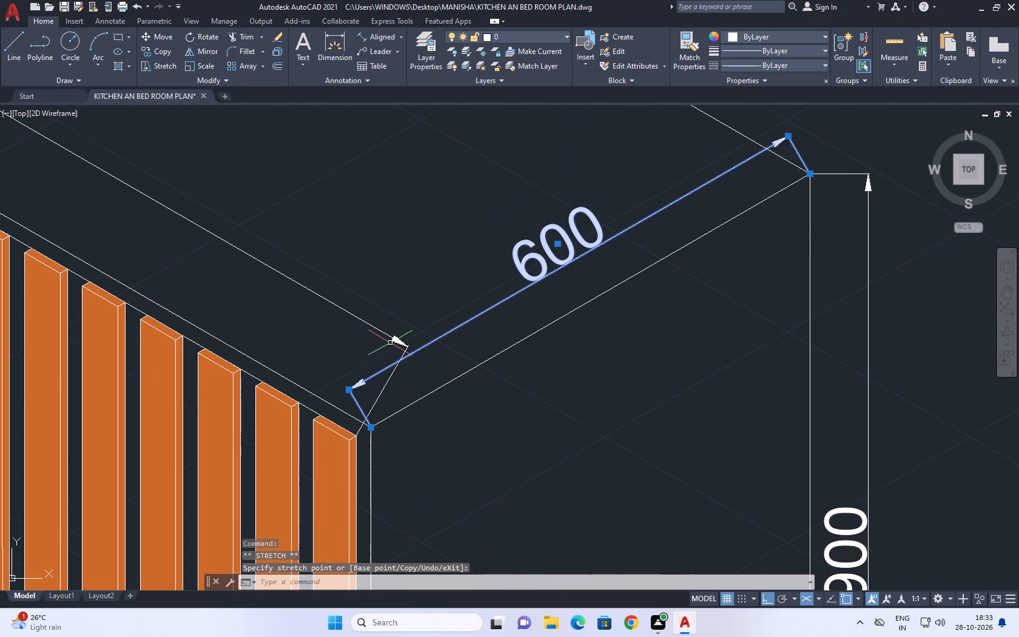
Move the breakfast counter's length dimension line slightly closer to the slatted front edge and clear the selection.
left_click(391, 343)
left_click_drag(365, 311, 355, 299)
left_click(360, 353)
left_click(410, 345)
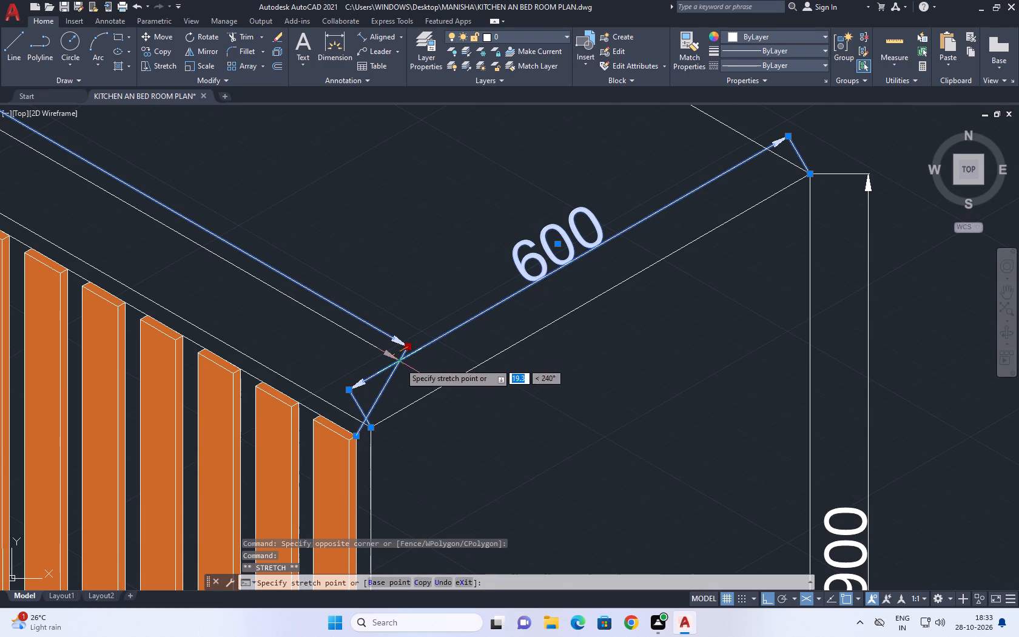
left_click(400, 363)
right_click(417, 293)
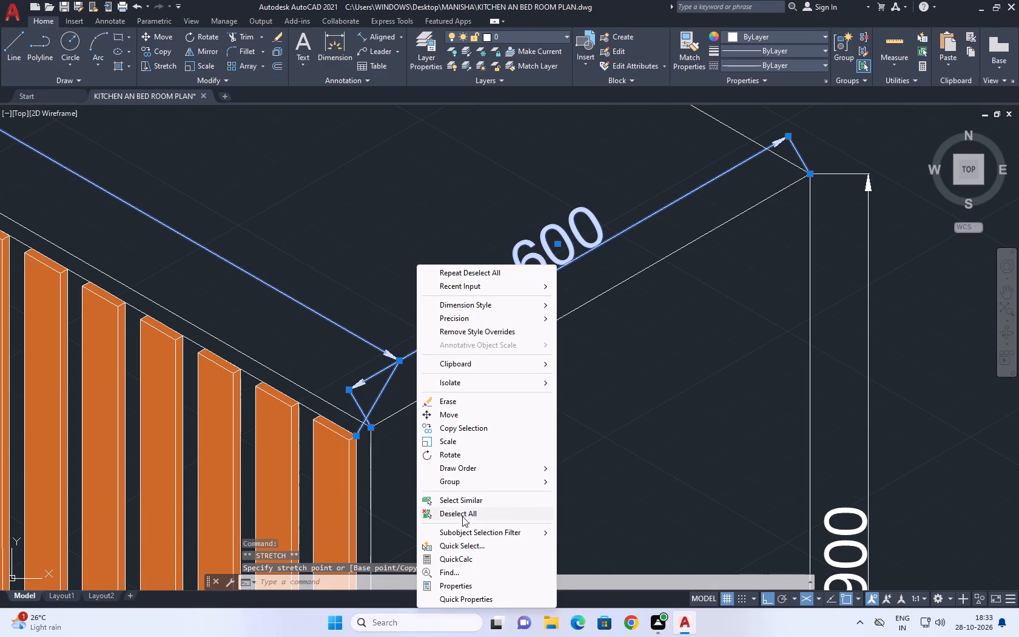
left_click(462, 514)
Look over the whole dimensioned kitchen isometric and locate the bedroom drawing beside it.
scroll(426, 400, "down", 3)
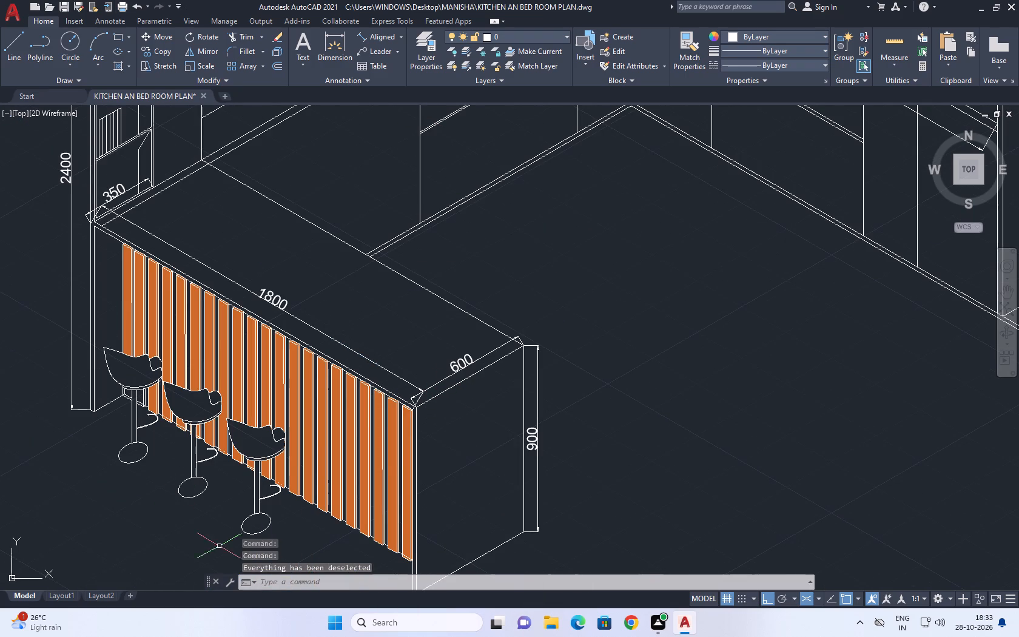
middle_click_drag(466, 365, 448, 425)
scroll(348, 415, "down", 1)
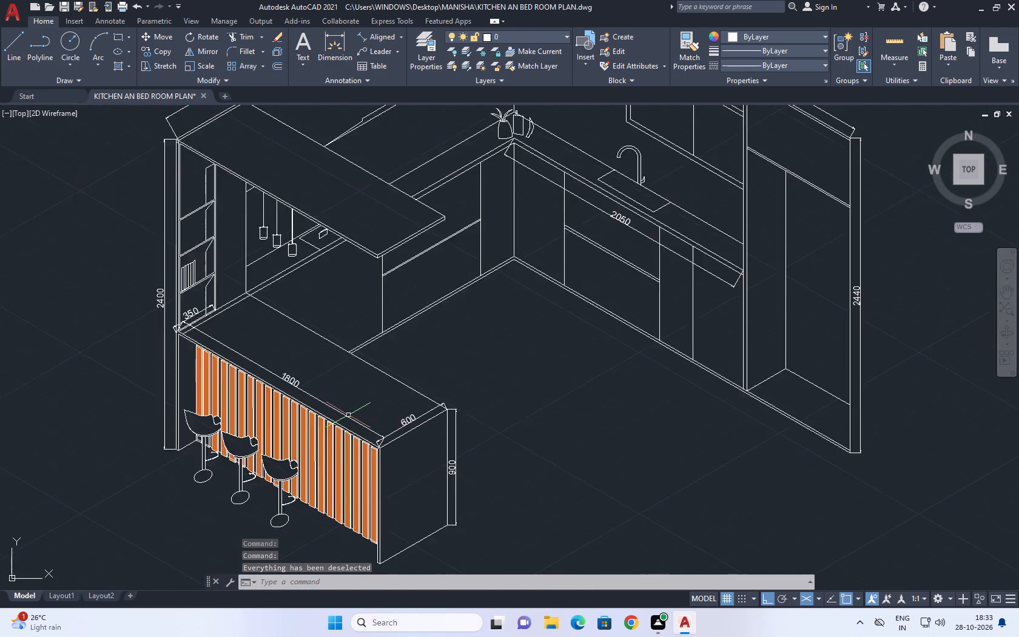
scroll(348, 415, "down", 1)
middle_click_drag(472, 371, 302, 368)
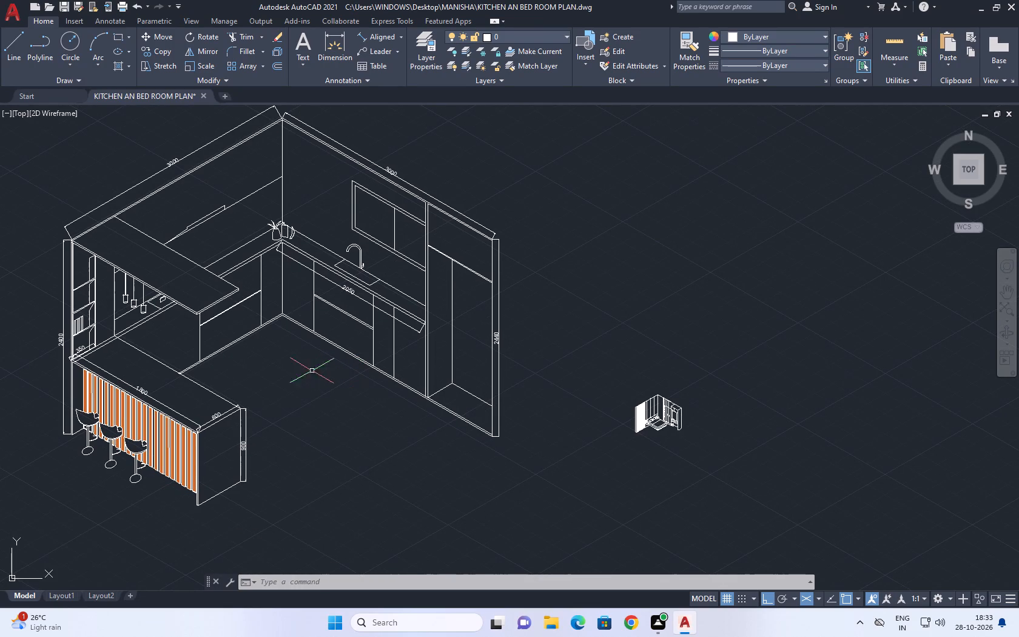
middle_click_drag(352, 194, 363, 233)
middle_click(363, 234)
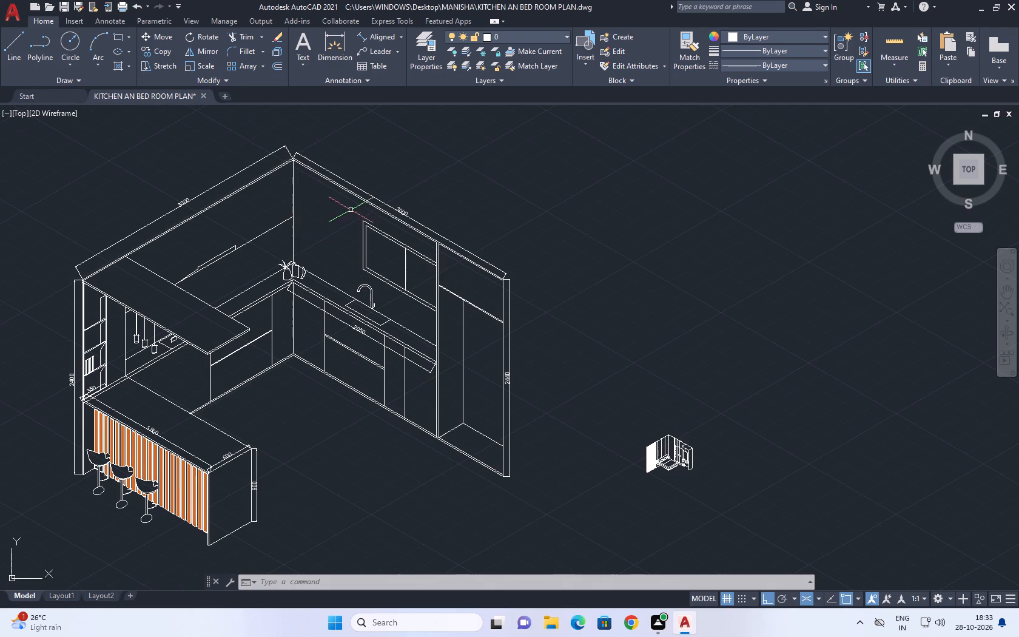
middle_click_drag(383, 194, 360, 206)
middle_click_drag(360, 207, 360, 209)
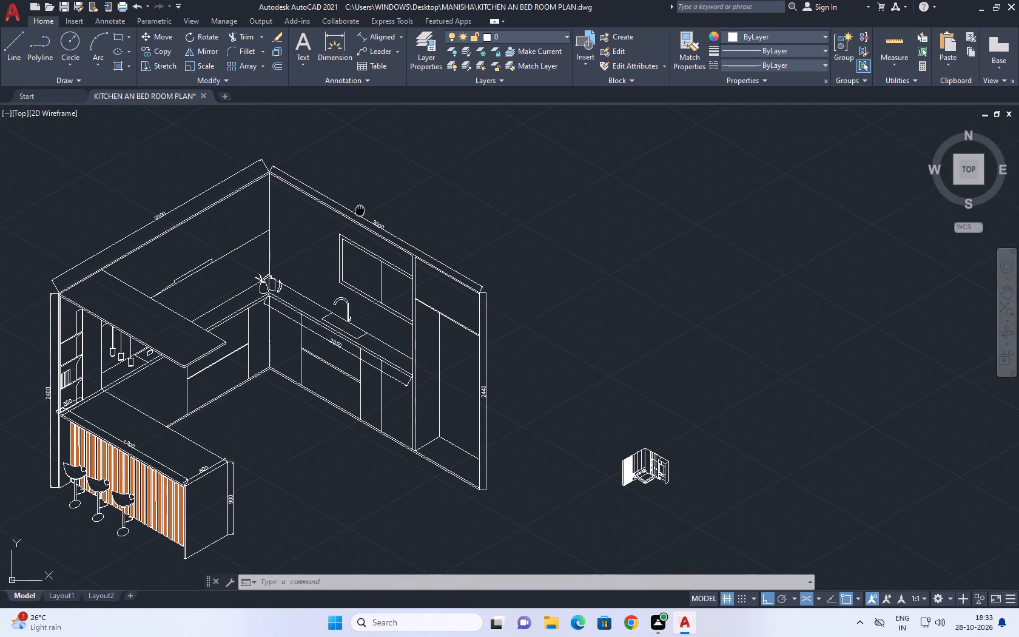
middle_click_drag(360, 209, 246, 204)
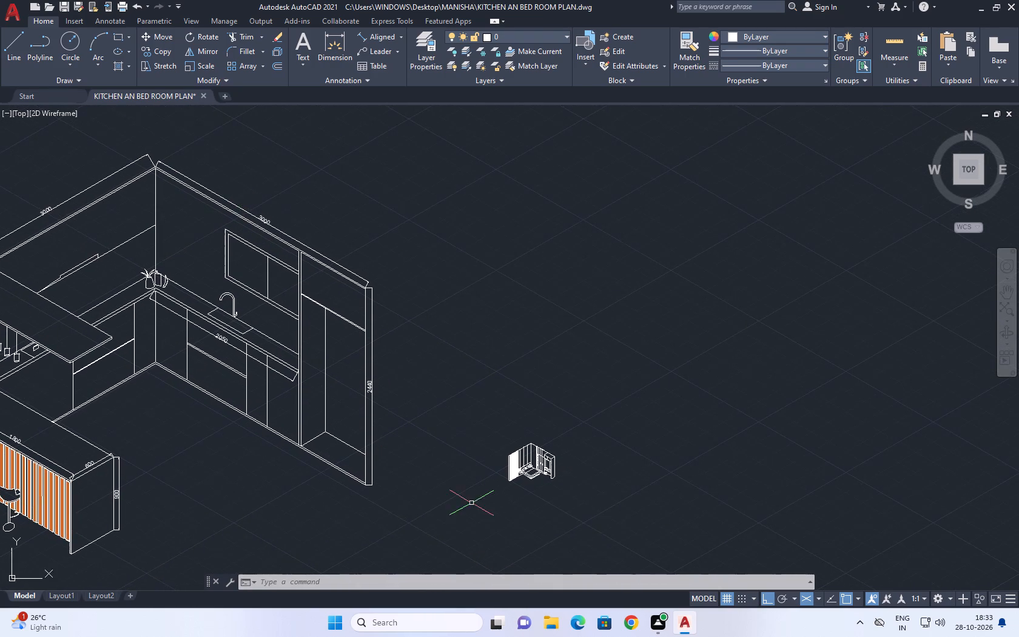
Add an aligned dimension along the full top edge of the bedroom's wardrobe wall, placed just outside the edge.
scroll(561, 477, "up", 3)
scroll(519, 449, "up", 3)
middle_click_drag(526, 414, 481, 338)
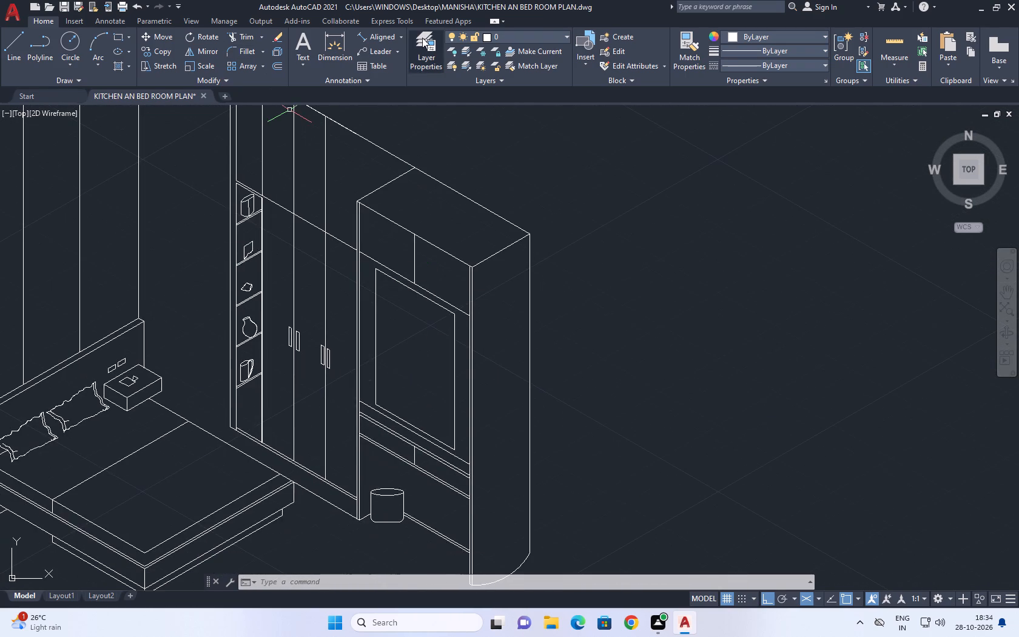
left_click(369, 36)
middle_click_drag(193, 189, 334, 343)
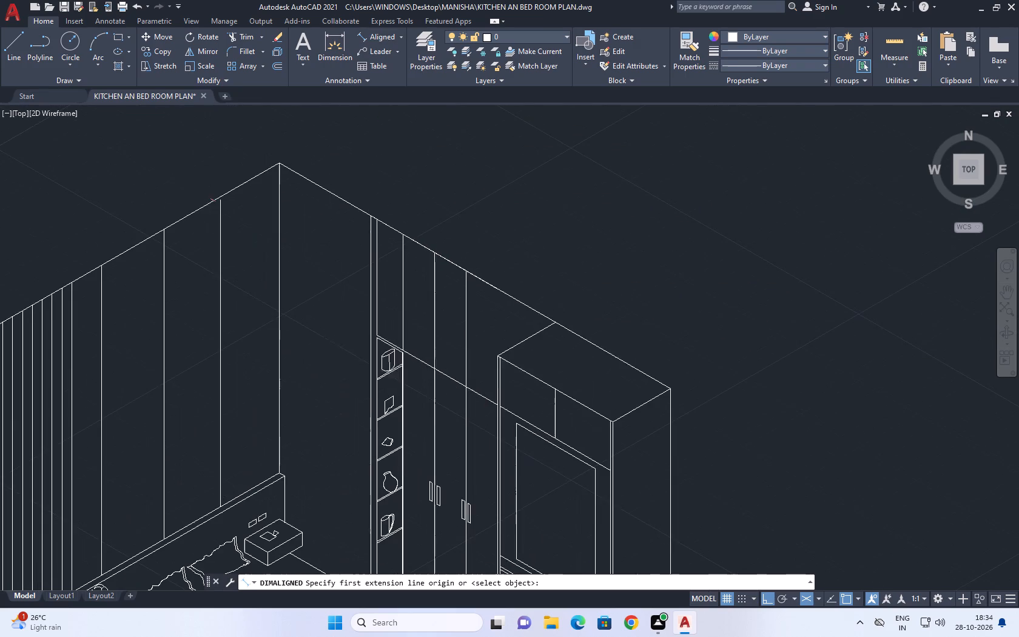
scroll(320, 345, "down", 2)
scroll(403, 349, "up", 2)
middle_click_drag(456, 402, 453, 402)
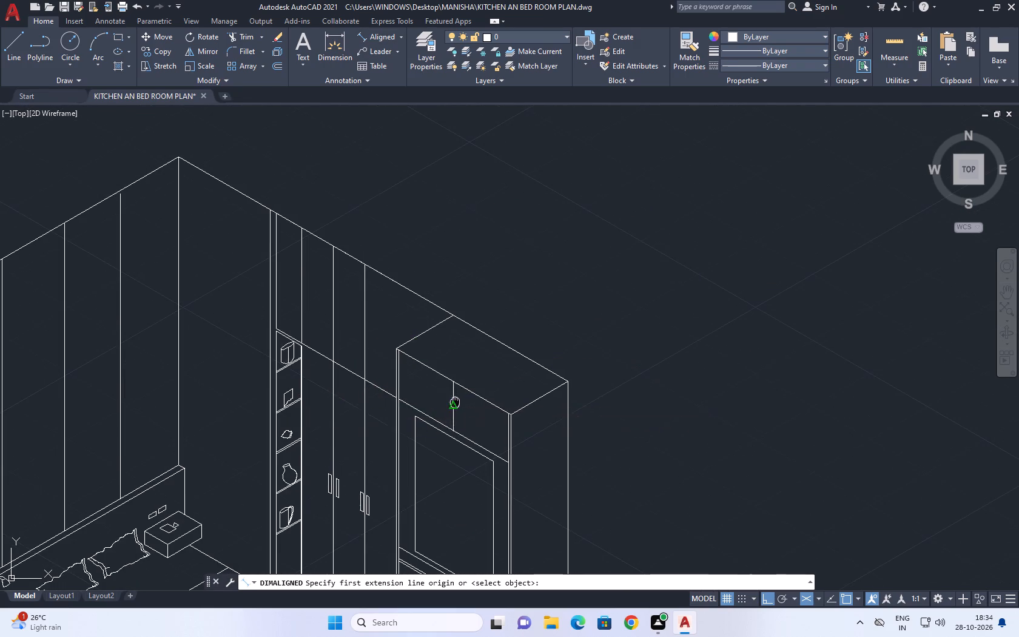
middle_click_drag(453, 402, 422, 248)
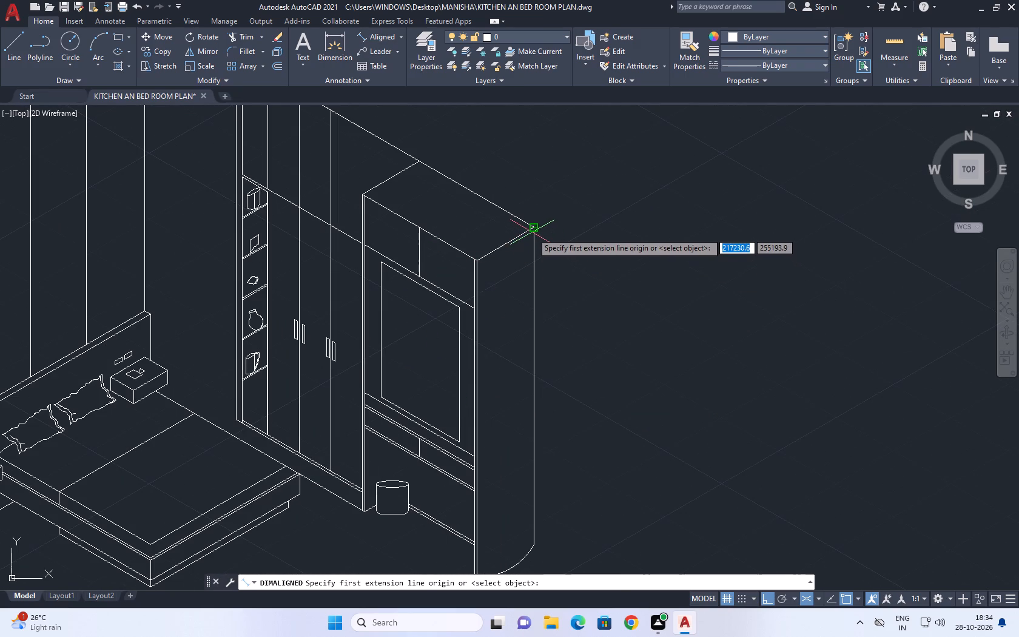
scroll(585, 357, "down", 3)
scroll(483, 271, "up", 4)
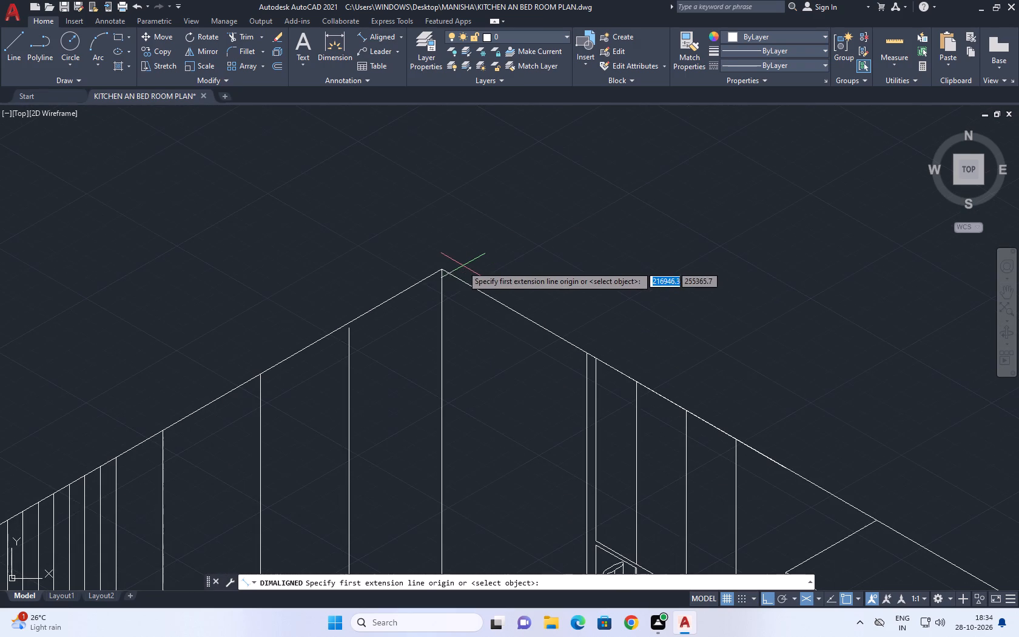
left_click(440, 269)
scroll(320, 266, "down", 3)
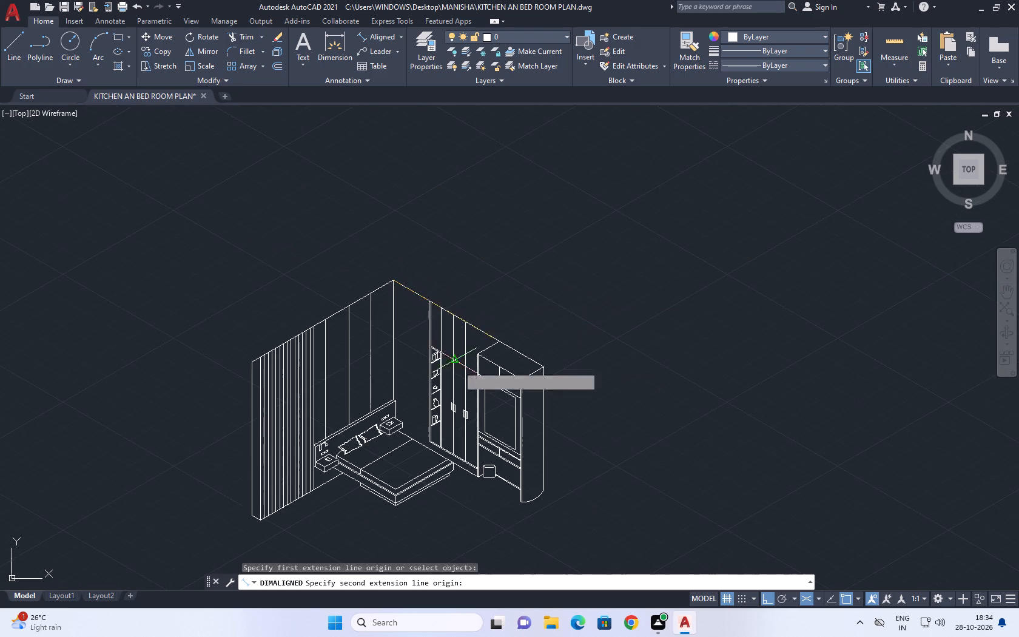
scroll(533, 376, "up", 4)
left_click(543, 349)
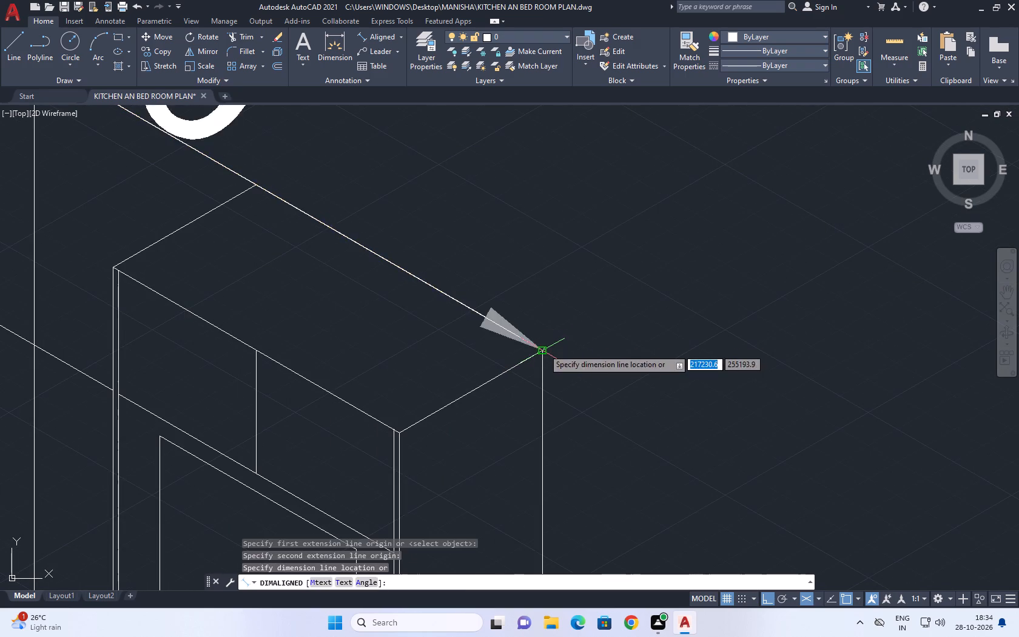
left_click(617, 324)
scroll(593, 308, "down", 4)
middle_click_drag(585, 294, 629, 306)
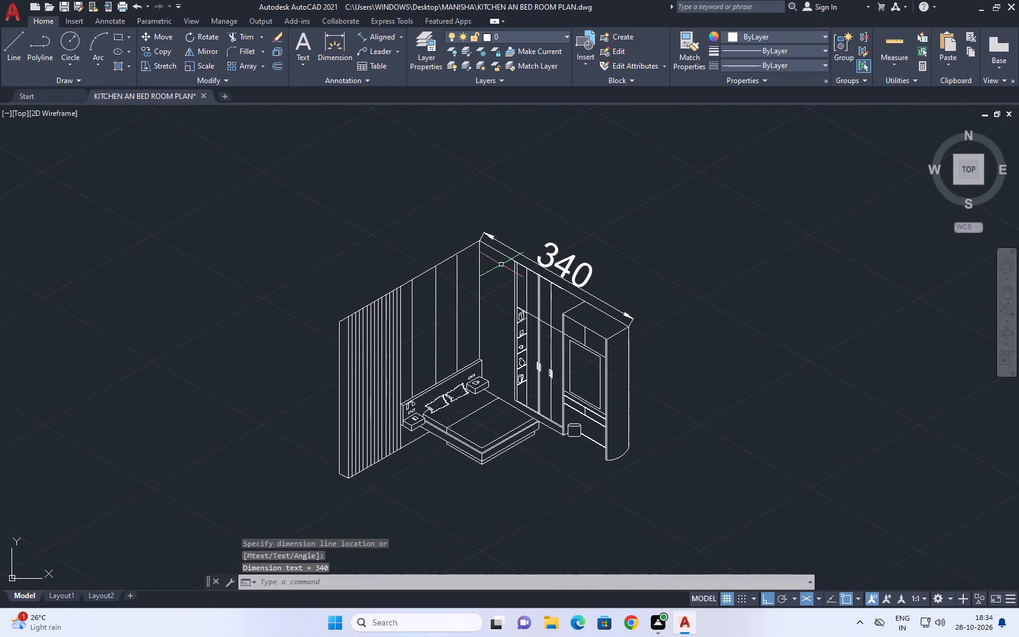
Add an aligned dimension along the top edge of the bedroom's panelled bed wall, placed just outside the edge.
right_click(499, 190)
left_click(527, 199)
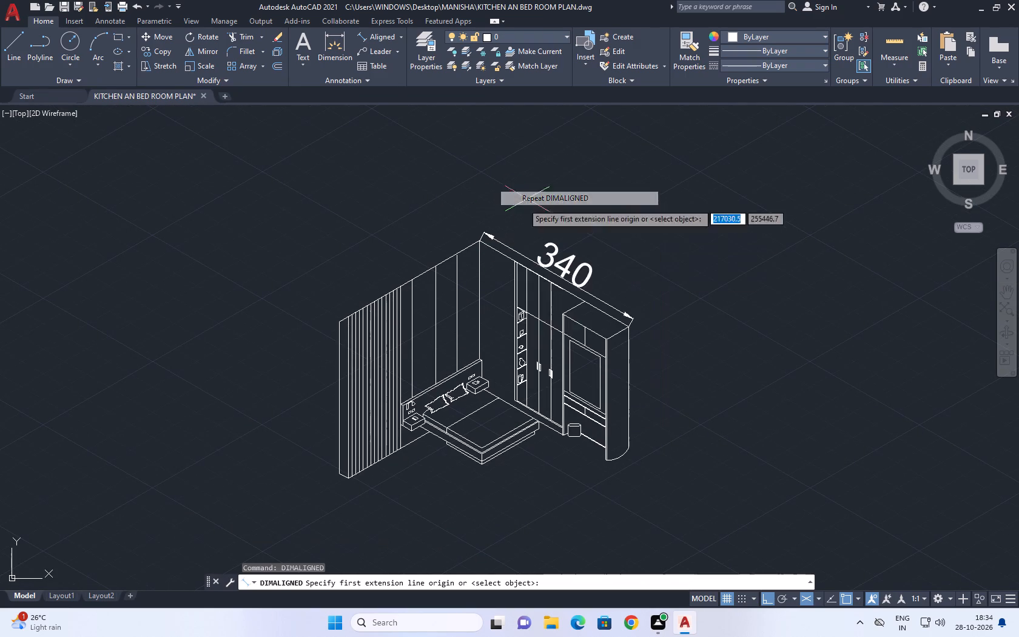
scroll(333, 330, "up", 2)
left_click(346, 308)
middle_click_drag(488, 231, 371, 396)
left_click(585, 269)
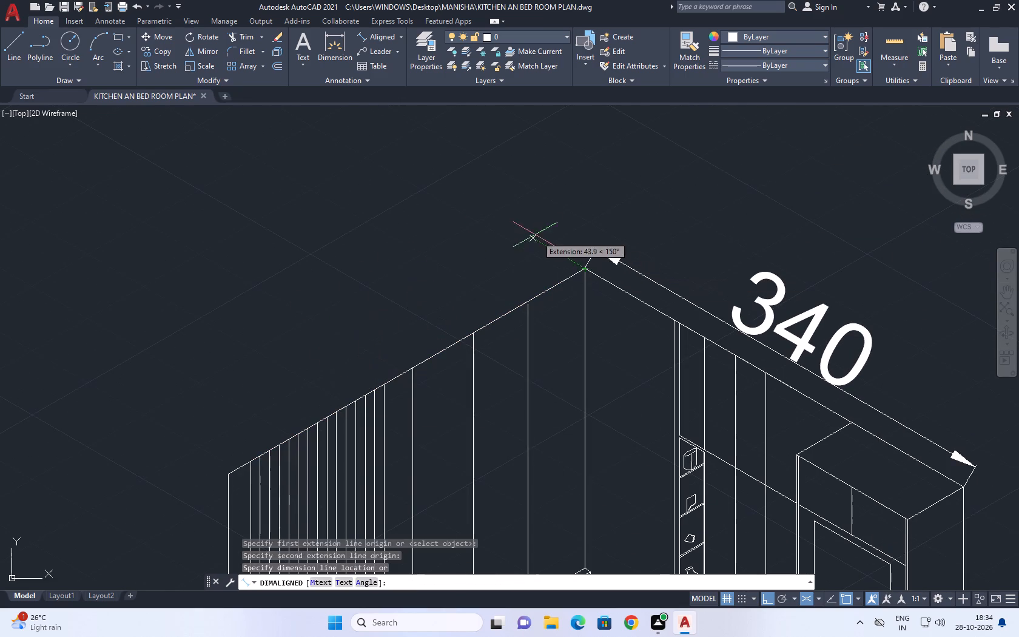
left_click(529, 230)
scroll(503, 214, "down", 3)
middle_click_drag(551, 294, 462, 265)
Add an aligned height dimension beside the outer vertical edge of the slatted end of the bed wall.
right_click(575, 210)
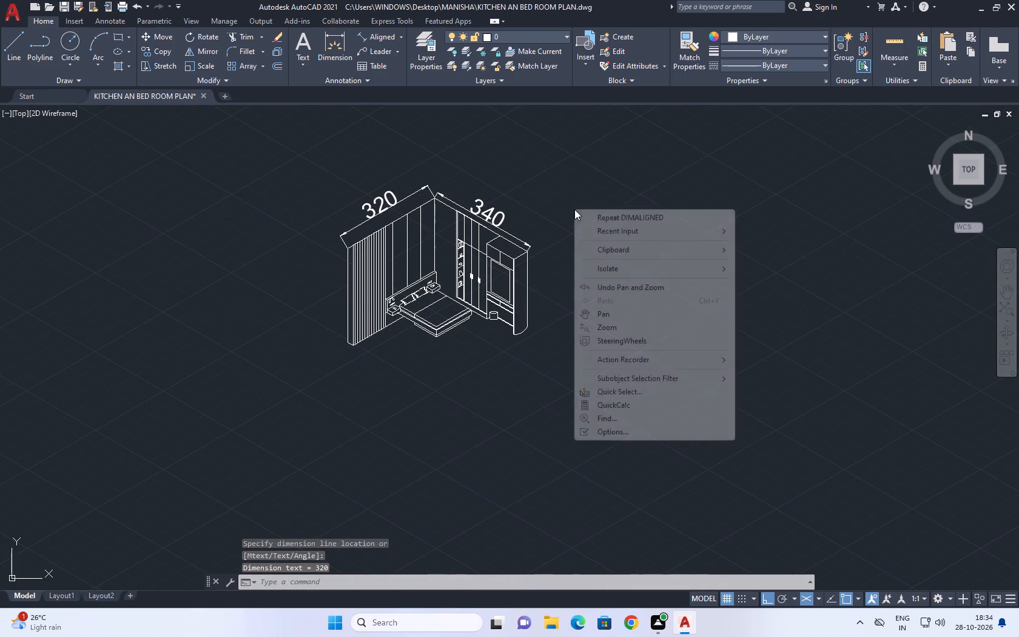
left_click(639, 218)
scroll(332, 328, "up", 3)
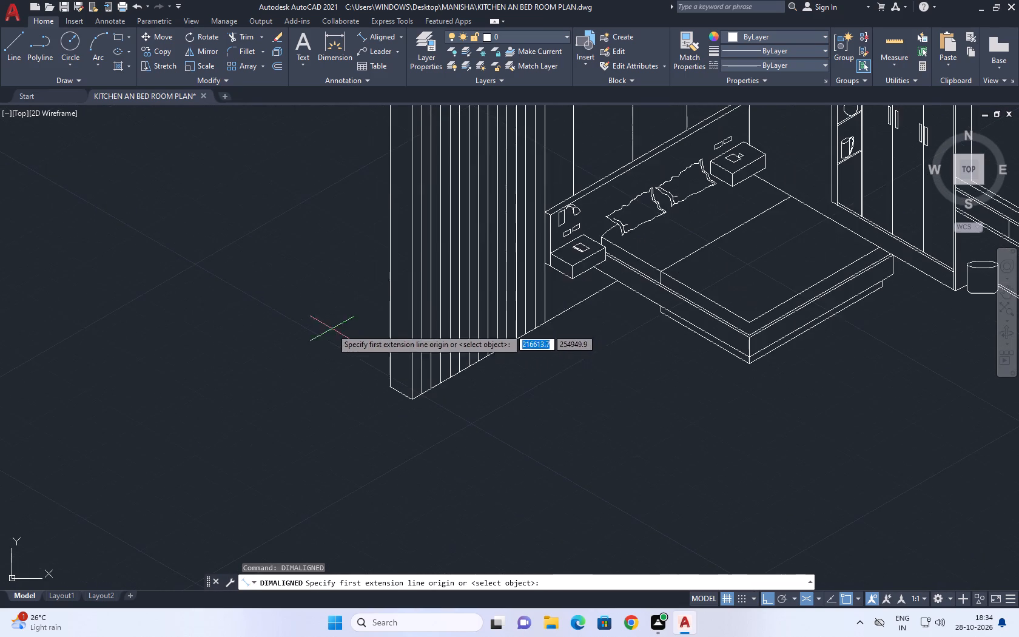
middle_click_drag(410, 266, 459, 426)
scroll(461, 430, "down", 2)
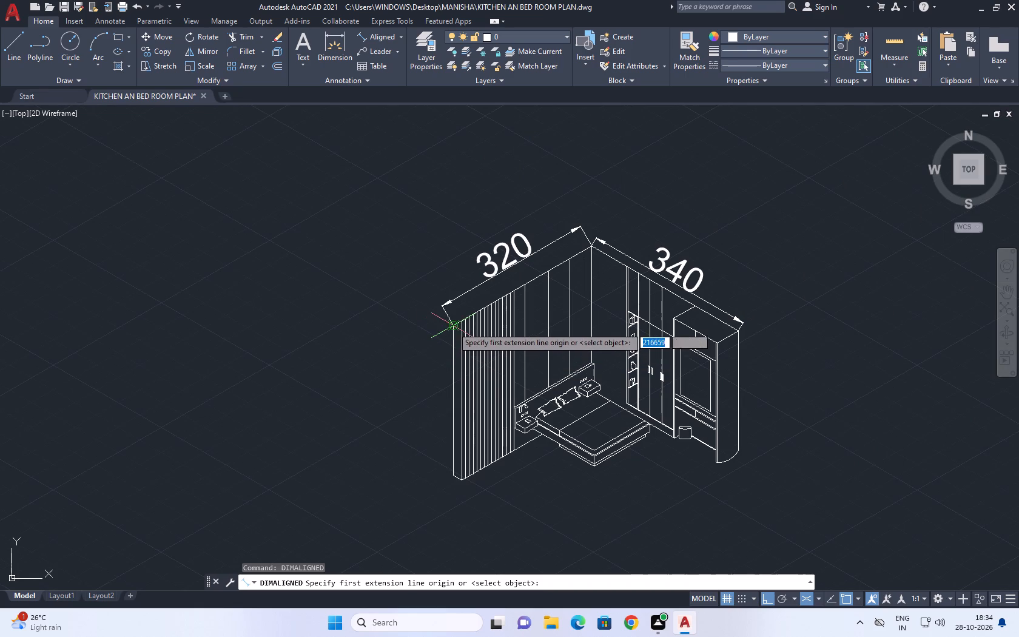
left_click(452, 326)
scroll(447, 470, "up", 2)
left_click(459, 484)
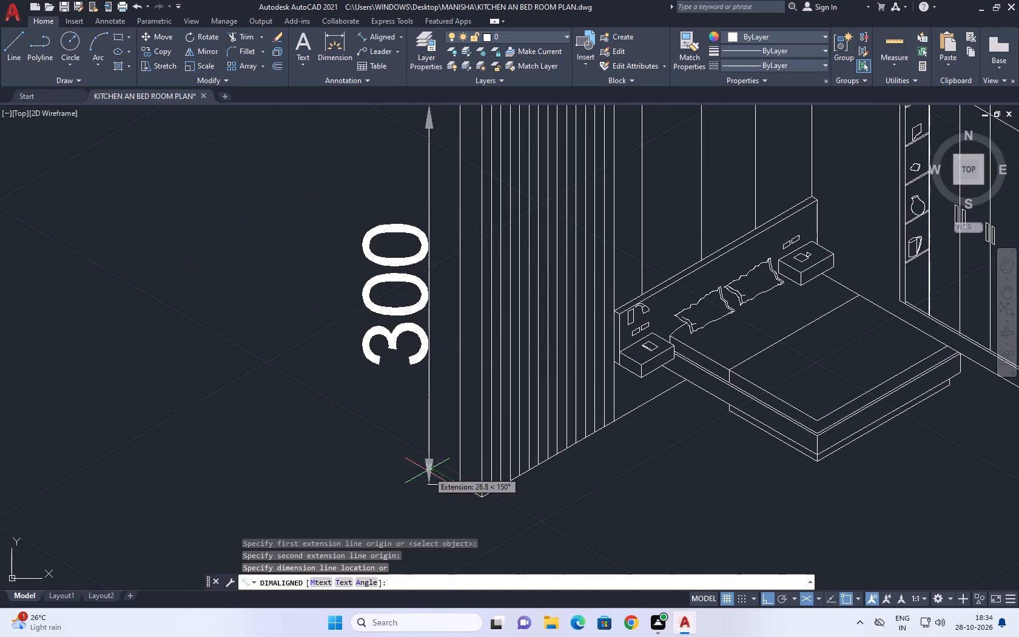
left_click(427, 471)
scroll(470, 489, "up", 2)
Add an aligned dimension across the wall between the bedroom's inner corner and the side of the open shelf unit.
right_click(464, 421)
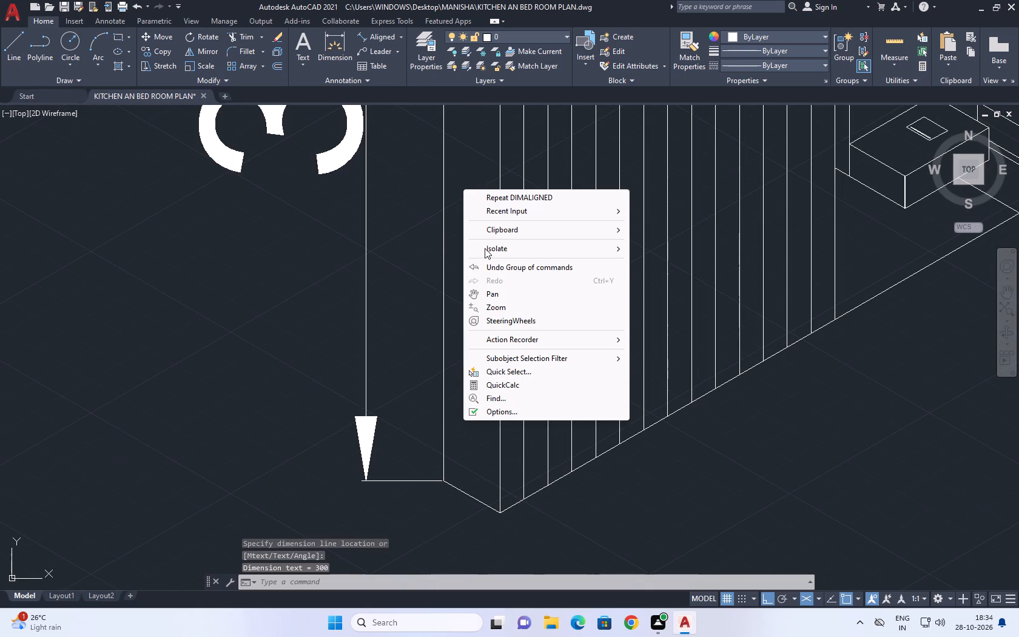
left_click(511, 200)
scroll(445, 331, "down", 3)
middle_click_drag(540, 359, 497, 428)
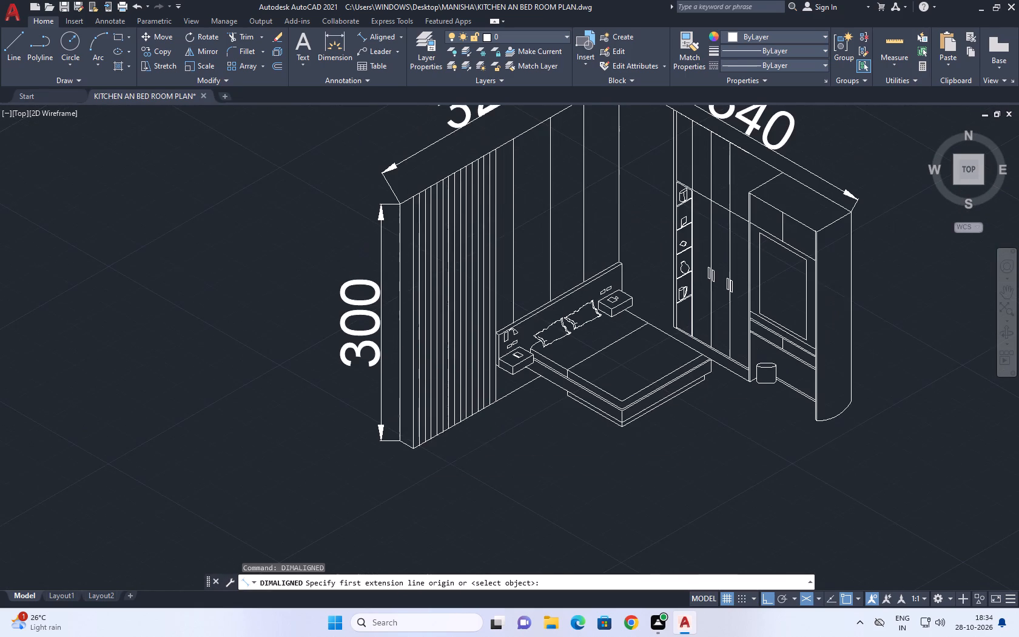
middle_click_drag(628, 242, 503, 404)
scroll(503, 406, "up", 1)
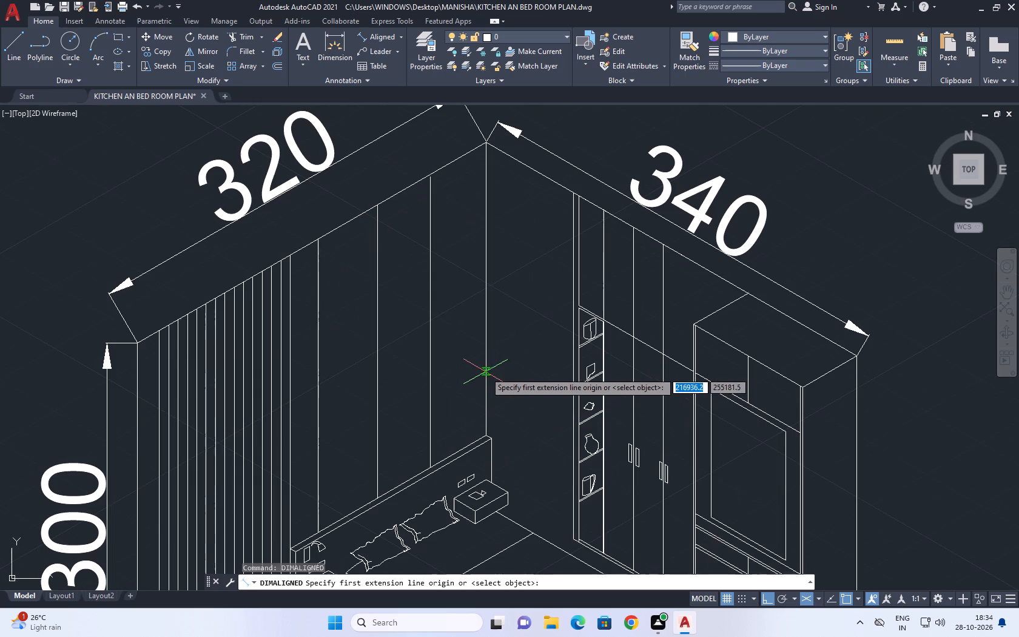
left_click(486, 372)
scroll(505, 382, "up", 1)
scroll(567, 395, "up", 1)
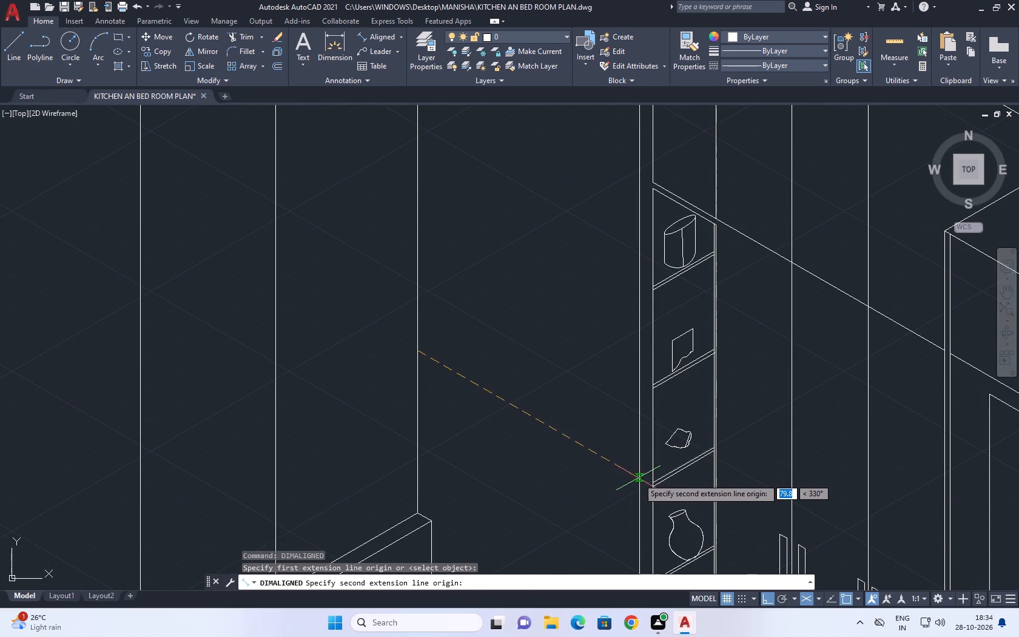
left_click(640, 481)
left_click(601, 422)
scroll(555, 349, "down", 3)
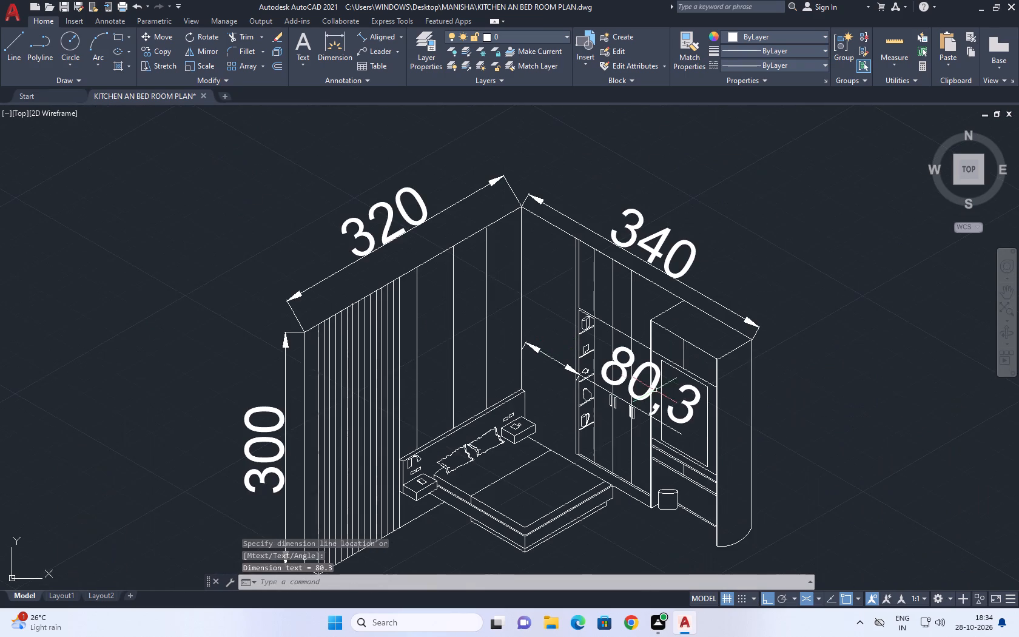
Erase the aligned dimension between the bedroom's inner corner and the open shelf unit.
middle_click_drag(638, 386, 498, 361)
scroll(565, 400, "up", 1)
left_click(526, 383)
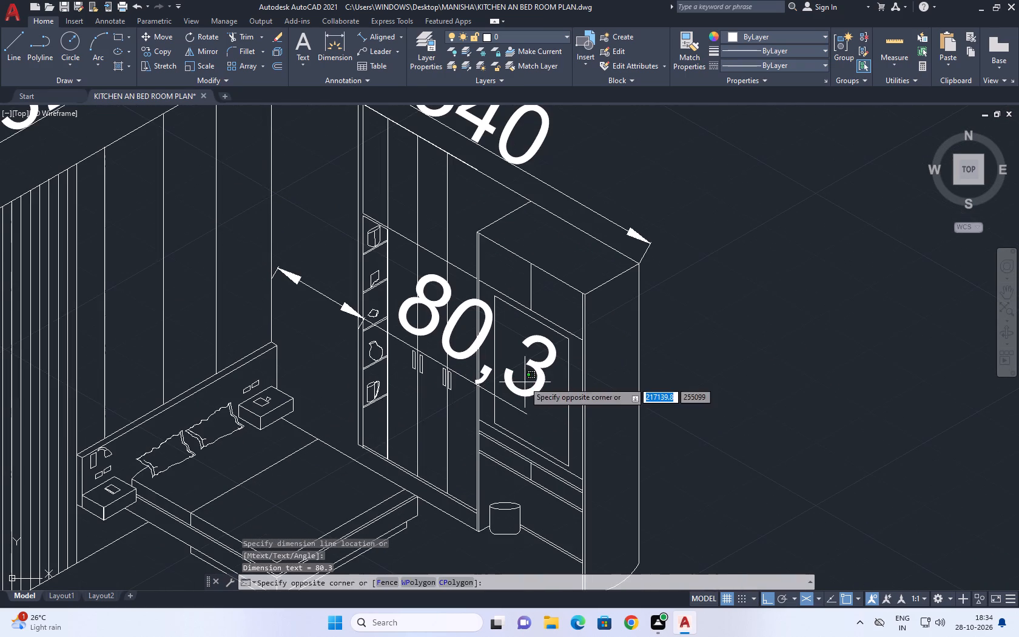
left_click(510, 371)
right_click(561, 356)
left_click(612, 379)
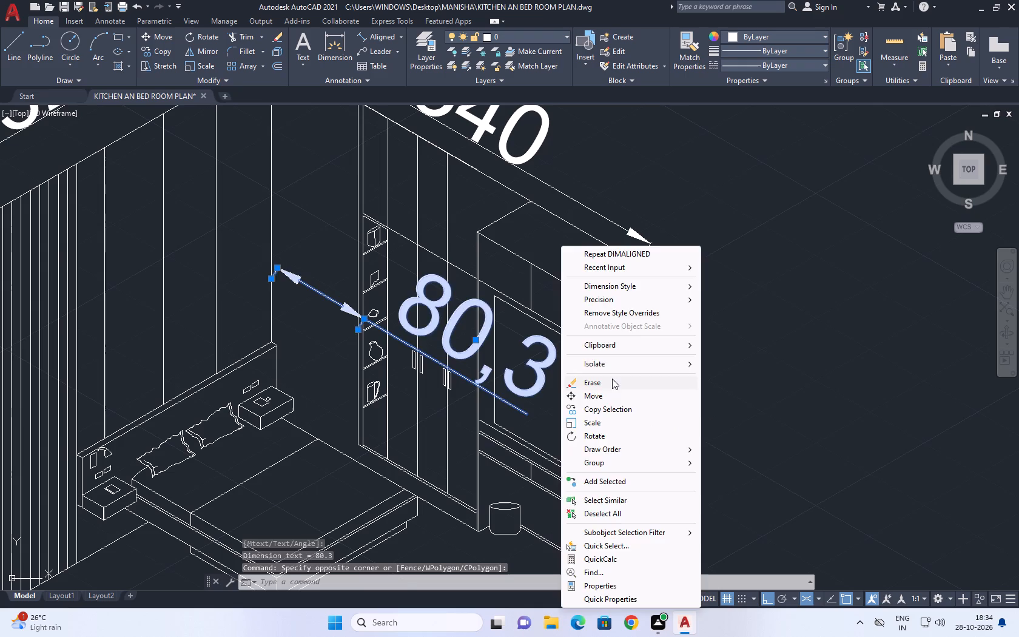
Look over the dimensioned bedroom isometric and its size next to the kitchen drawing.
middle_click_drag(392, 316, 458, 411)
scroll(457, 410, "down", 1)
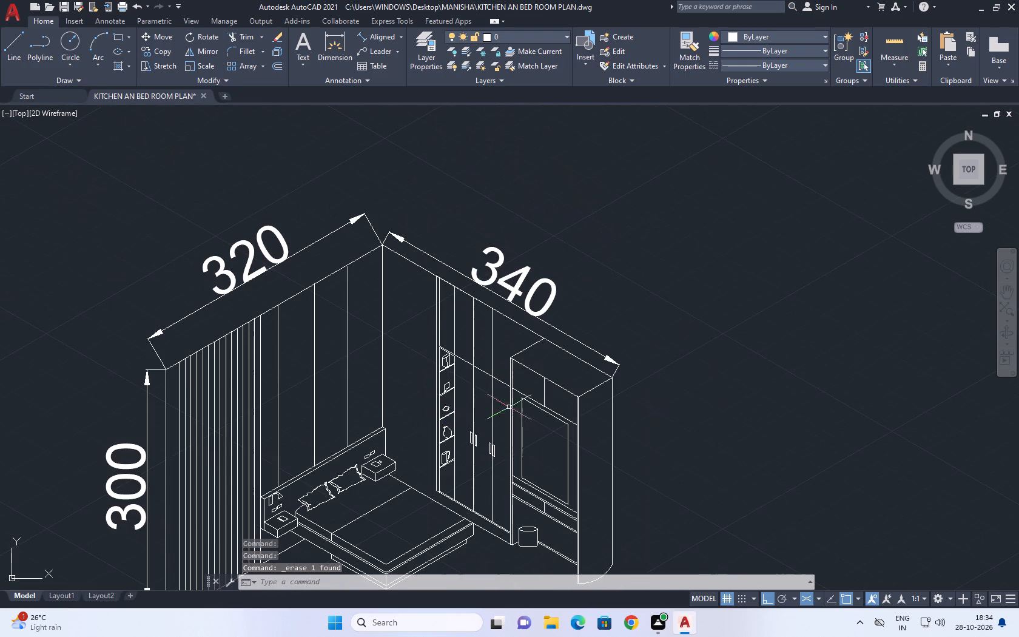
middle_click_drag(500, 407, 354, 369)
scroll(345, 357, "down", 4)
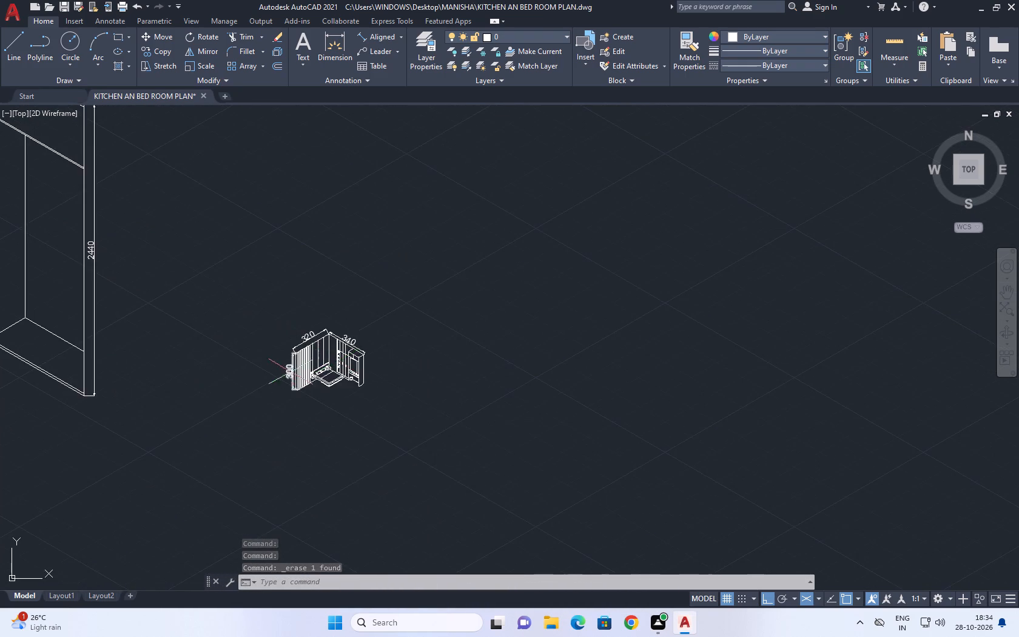
middle_click_drag(325, 401, 531, 440)
scroll(524, 419, "up", 2)
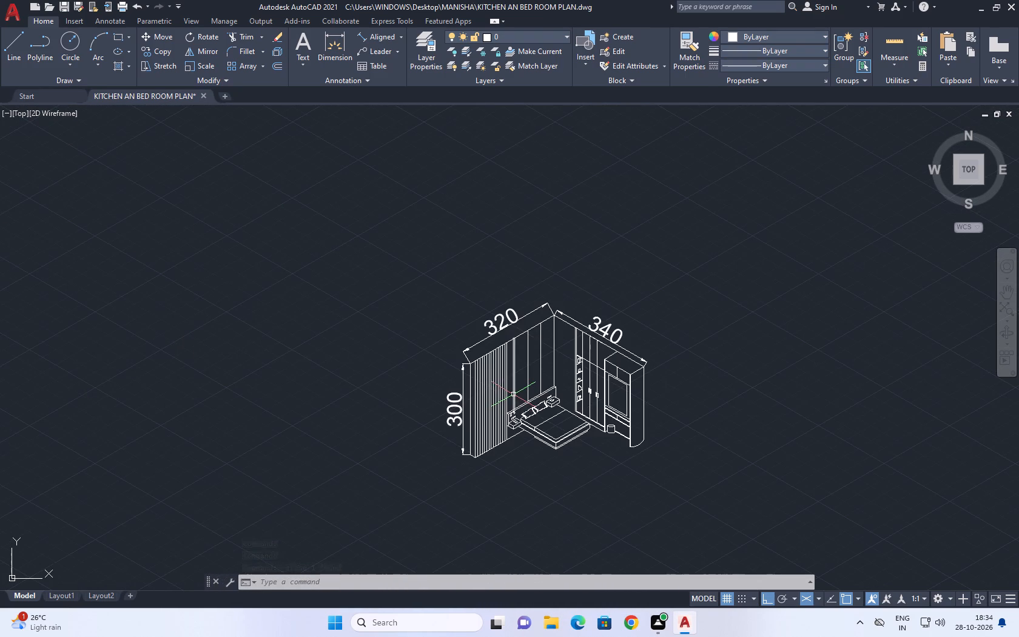
middle_click_drag(590, 421, 414, 365)
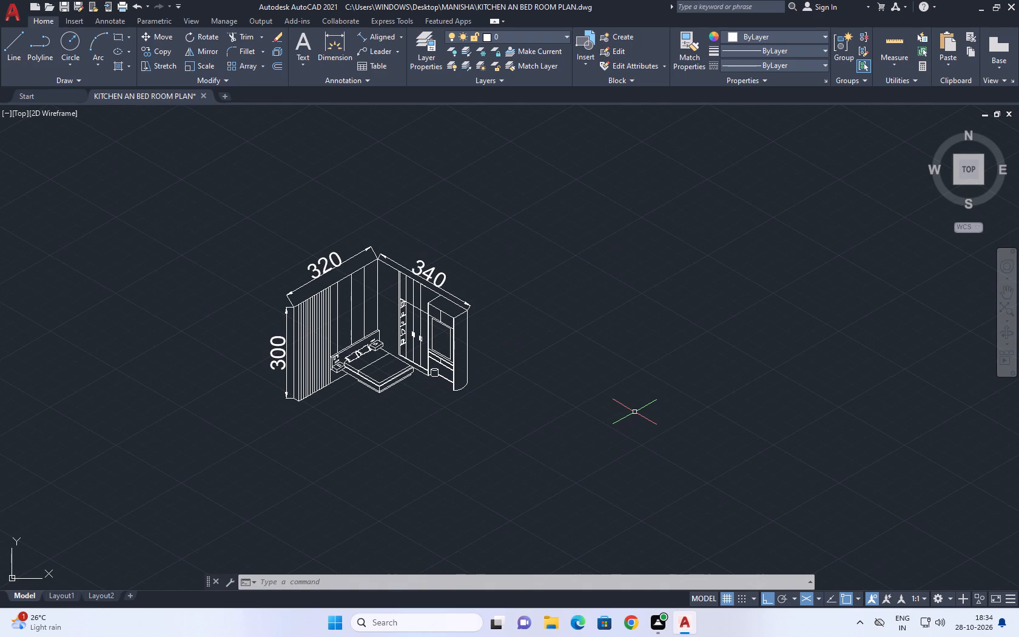
Set the text height of the dimension along the bed wall's top edge to 2 in its properties.
scroll(309, 283, "up", 4)
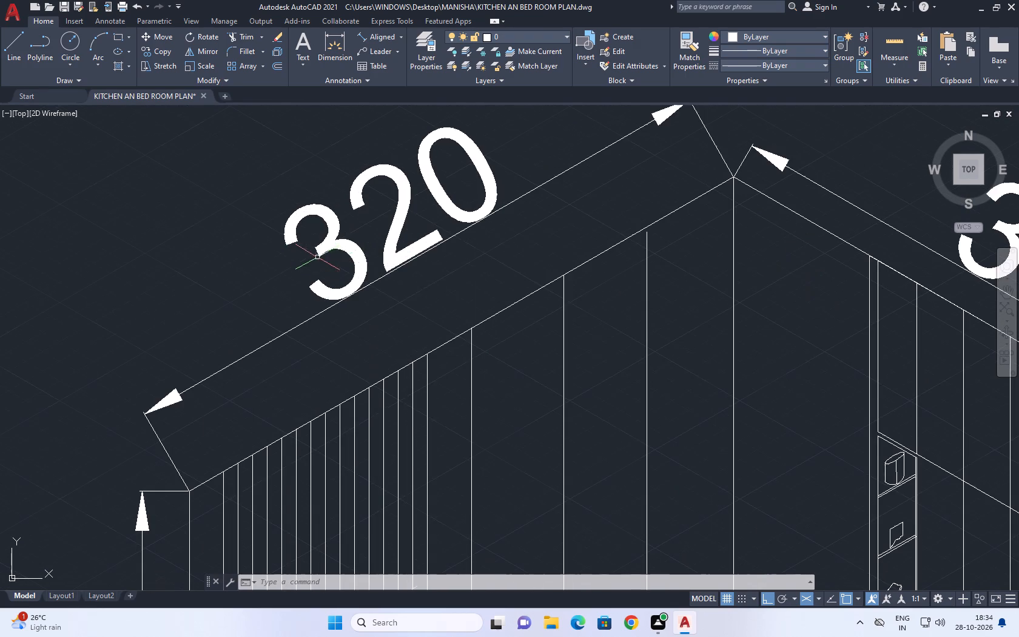
left_click(415, 290)
left_click(349, 235)
scroll(393, 278, "down", 3)
right_click(443, 182)
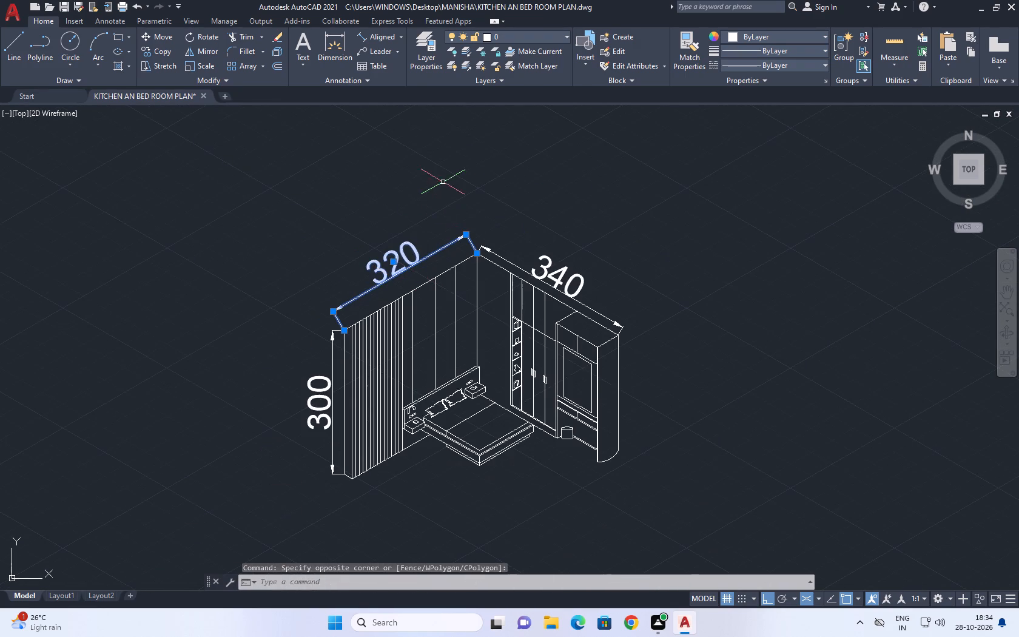
left_click(346, 265)
left_click(328, 263)
type("PR")
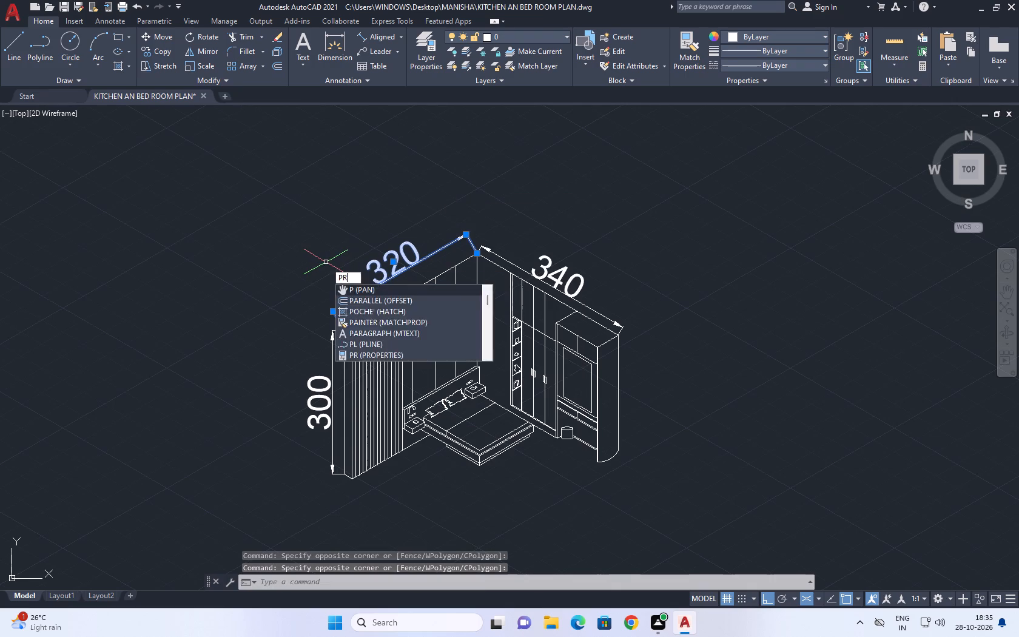
key("space")
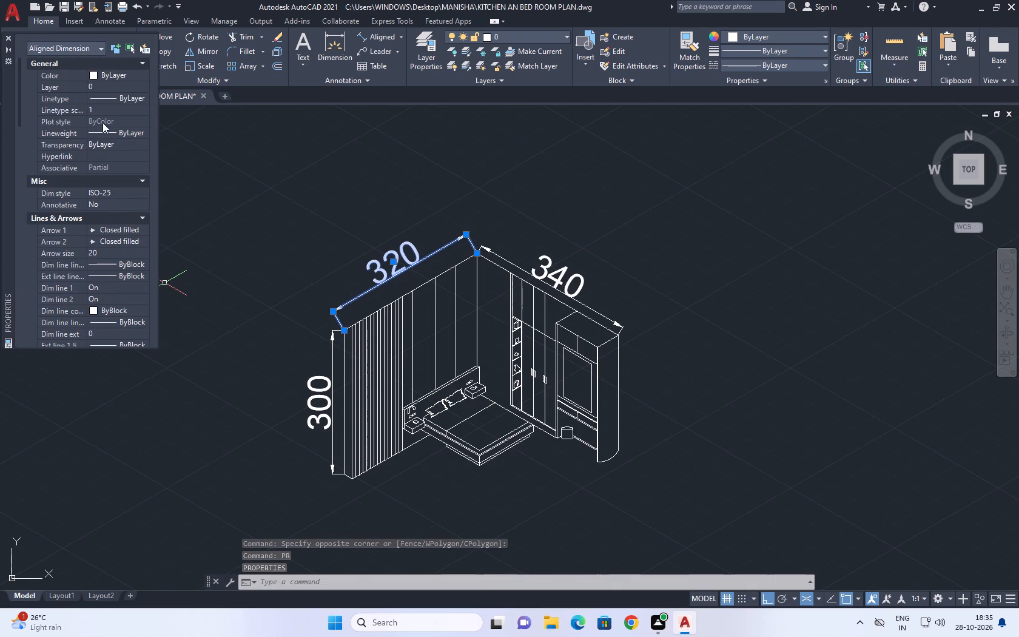
left_click(99, 250)
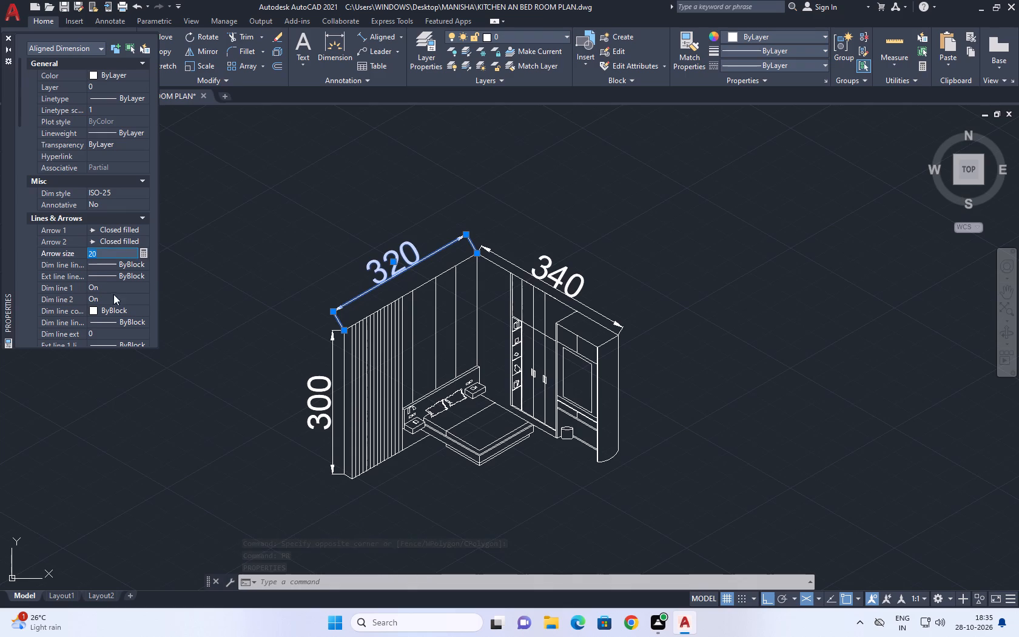
scroll(113, 298, "down", 8)
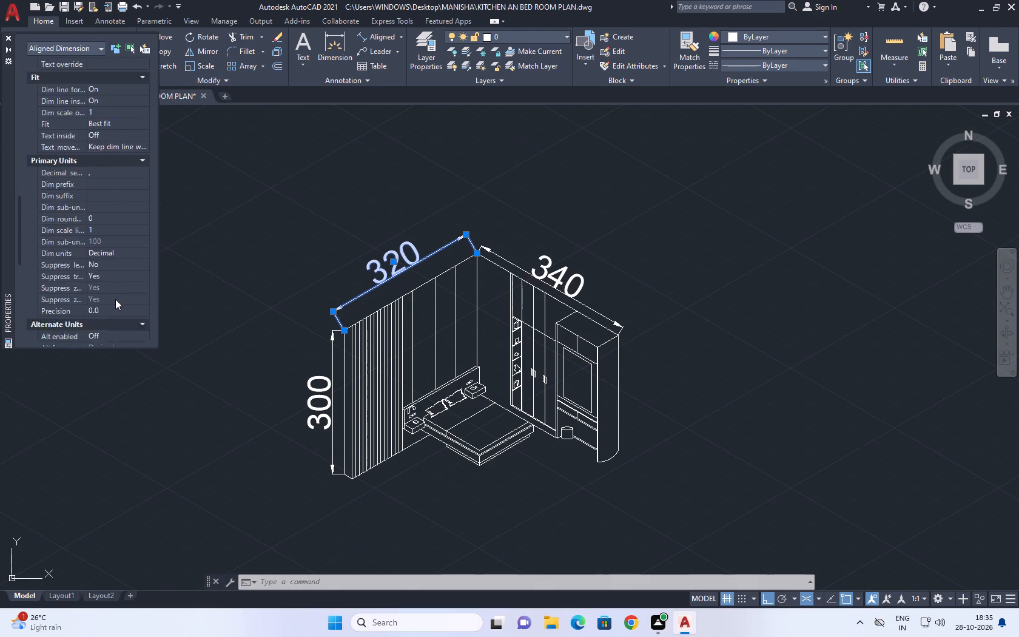
scroll(115, 299, "down", 10)
scroll(60, 158, "up", 1)
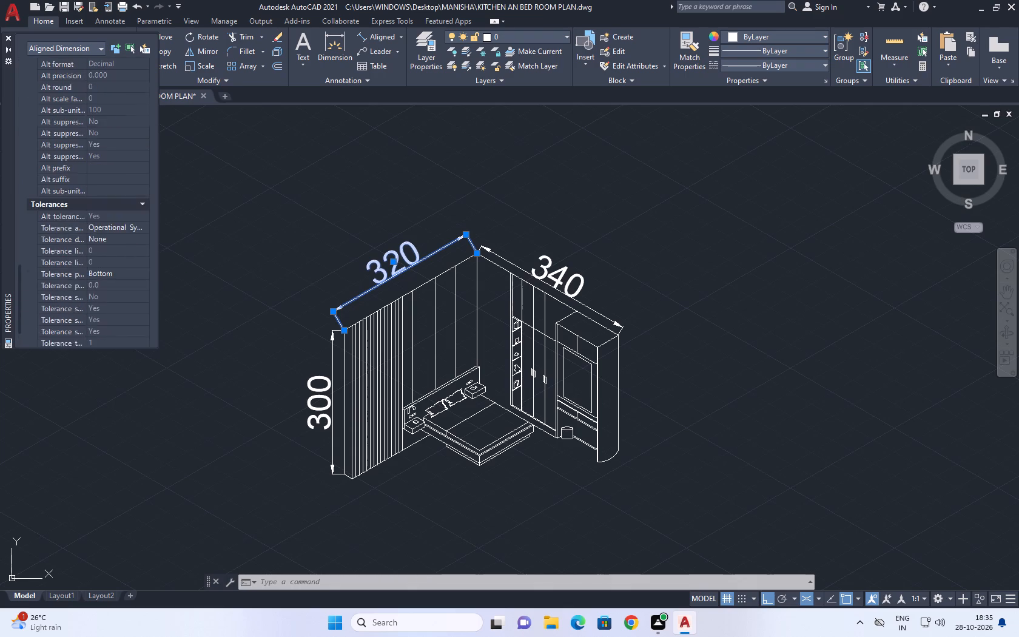
scroll(69, 164, "up", 6)
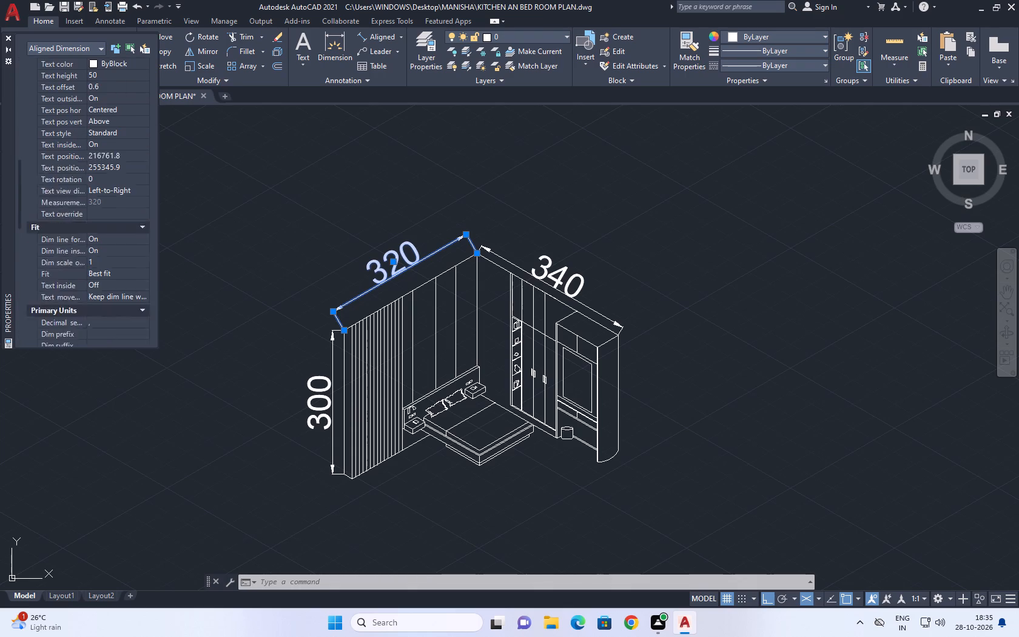
scroll(82, 210, "up", 1)
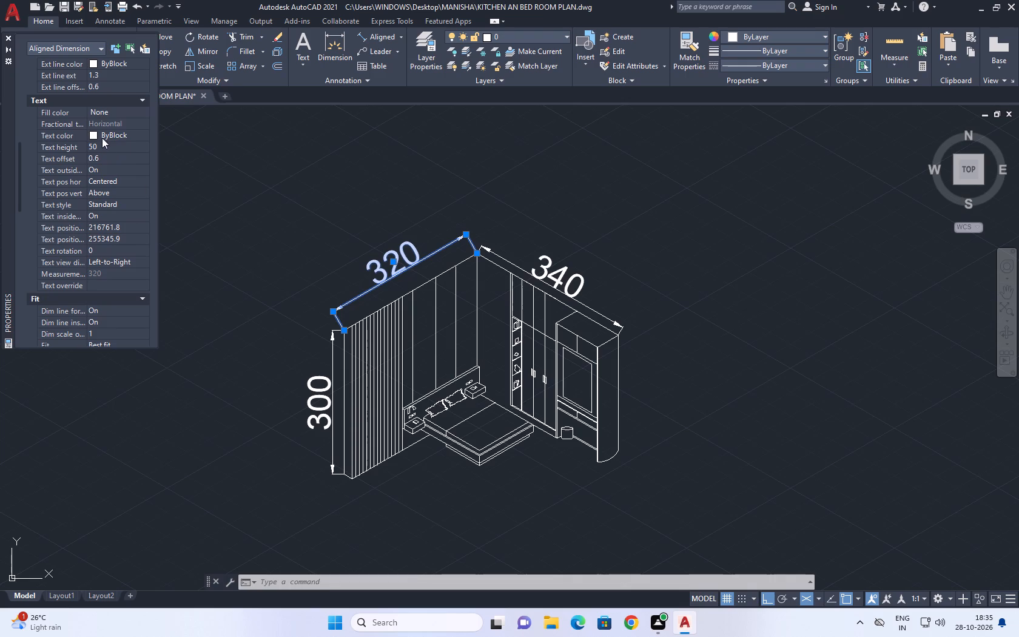
left_click(103, 147)
key("2")
key("Return")
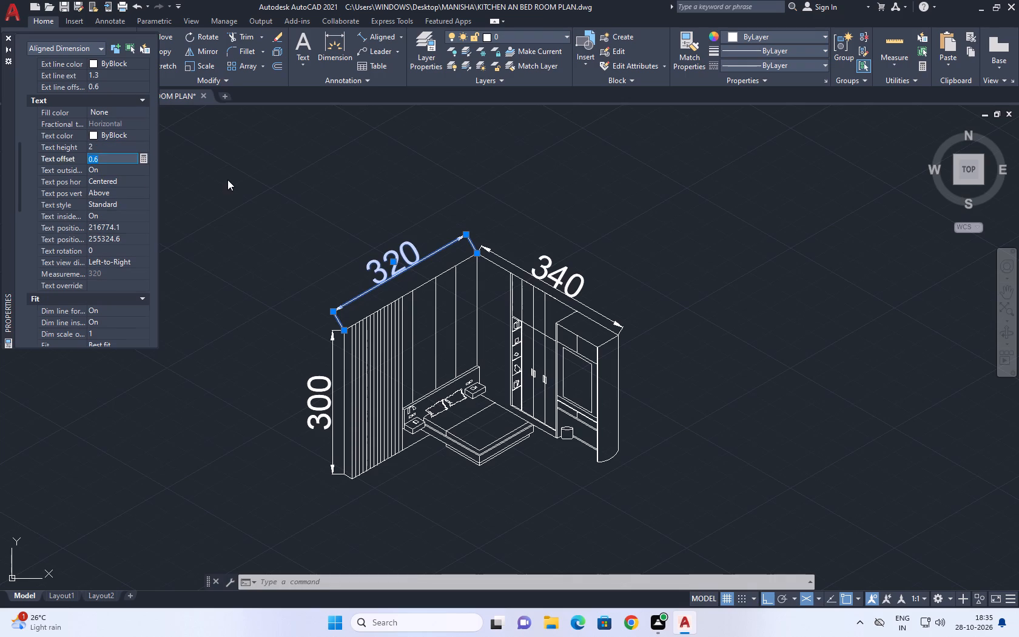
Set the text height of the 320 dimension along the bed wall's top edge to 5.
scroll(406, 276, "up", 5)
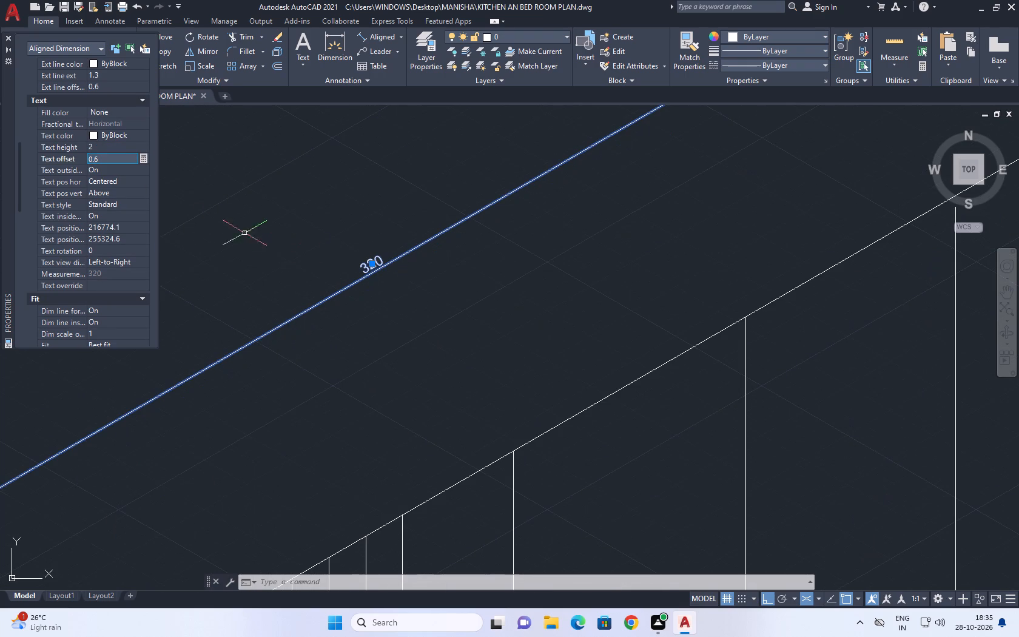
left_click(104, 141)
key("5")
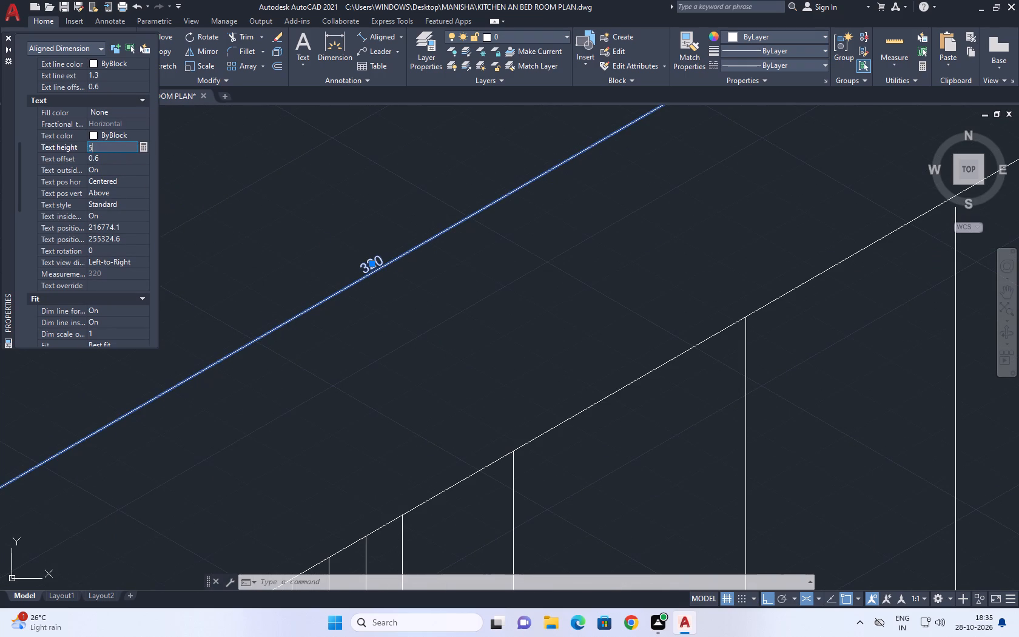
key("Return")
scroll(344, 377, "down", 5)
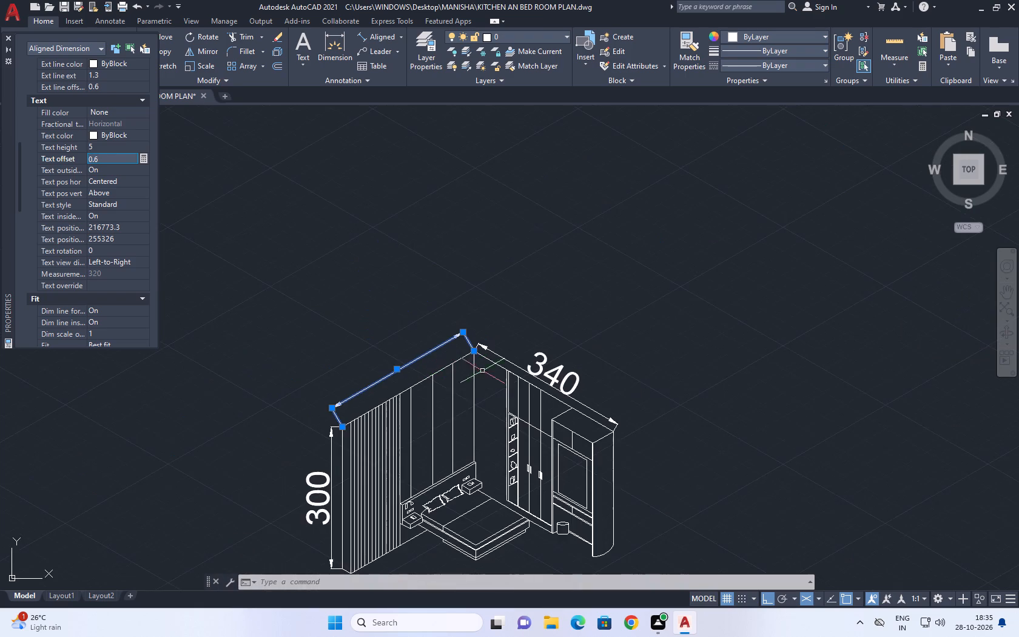
Set the text height of the 320 dimension above the bed wall to 10, close its properties and deselect it.
middle_click_drag(488, 366, 483, 307)
left_click(98, 146)
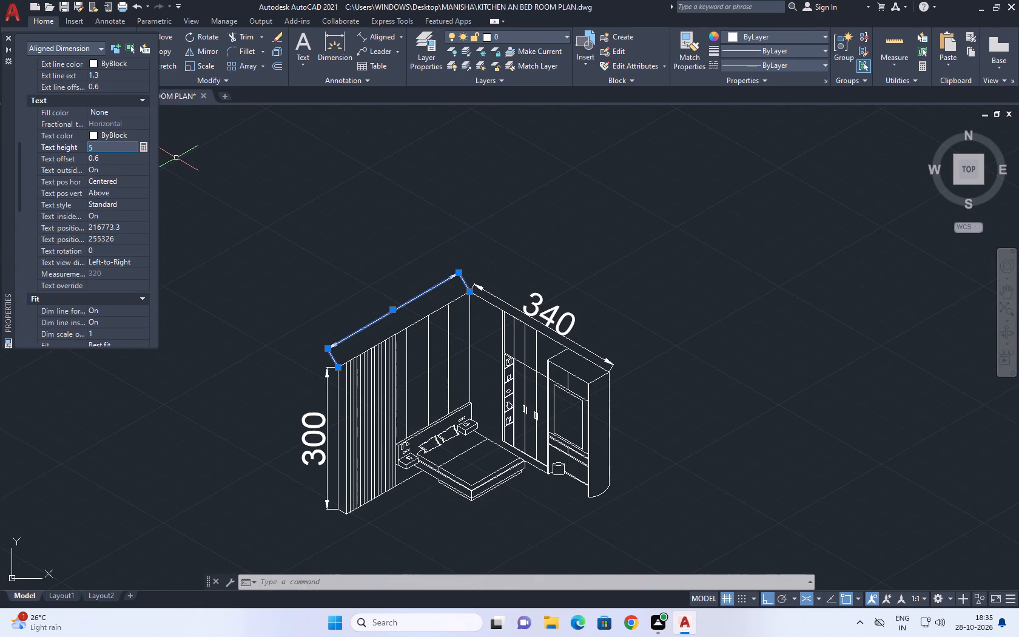
key("8")
key("Return")
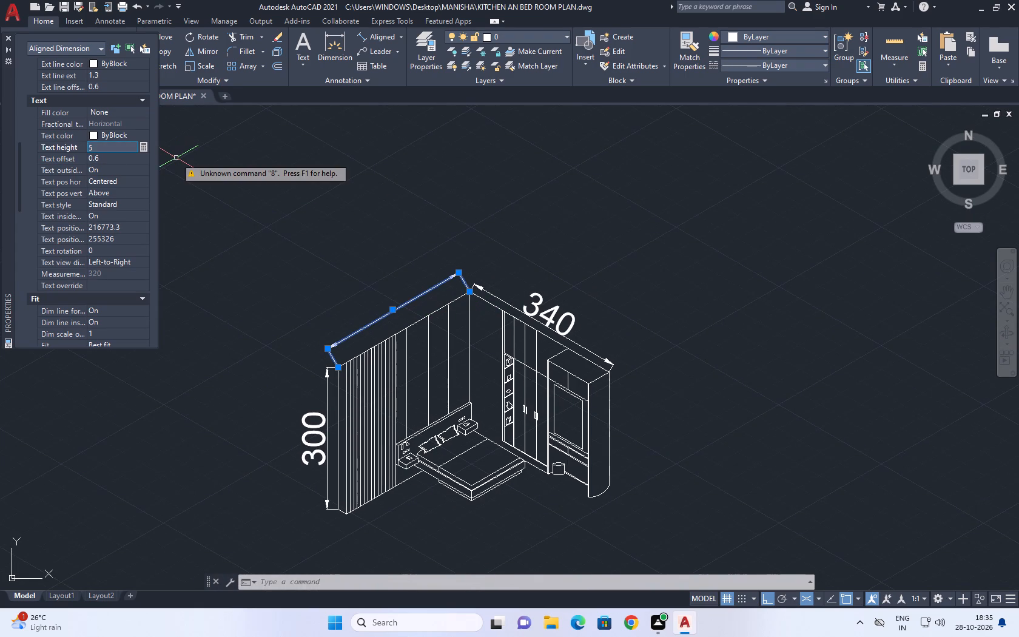
left_click(101, 147)
double_click(103, 149)
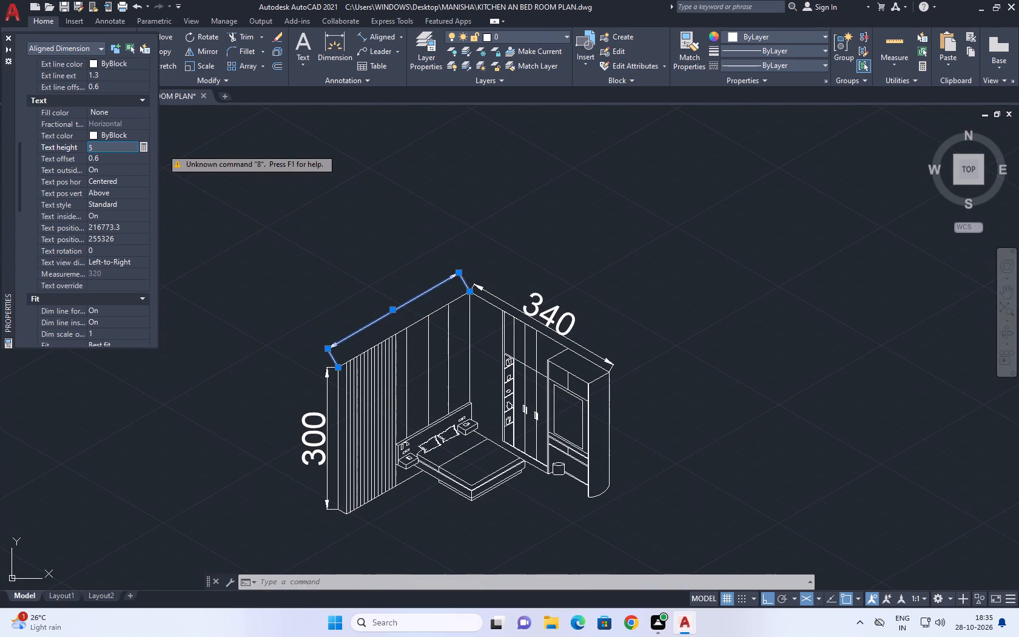
type("10")
key("Return")
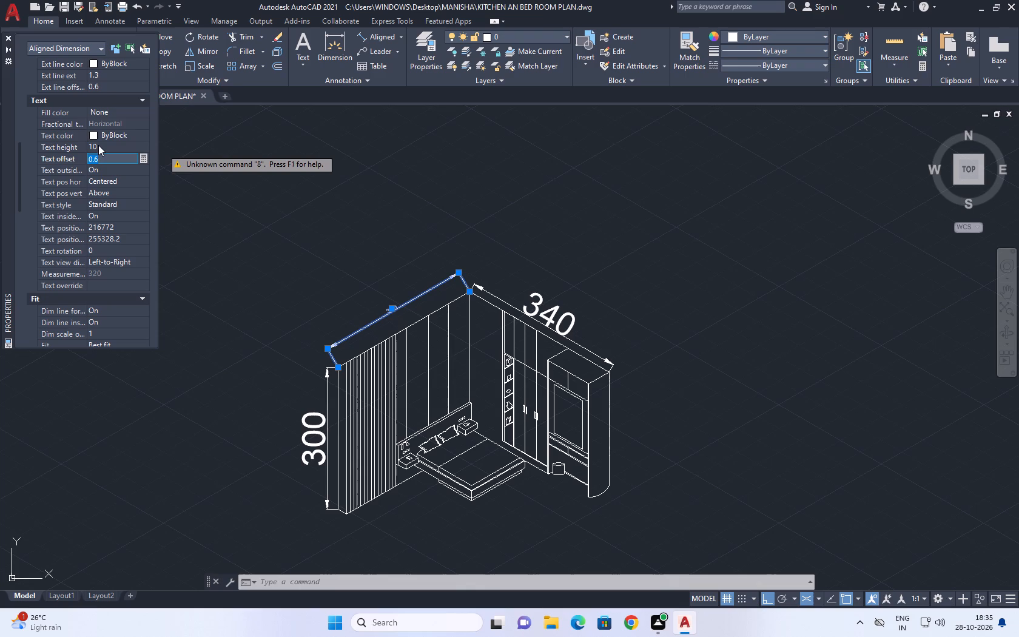
left_click(8, 37)
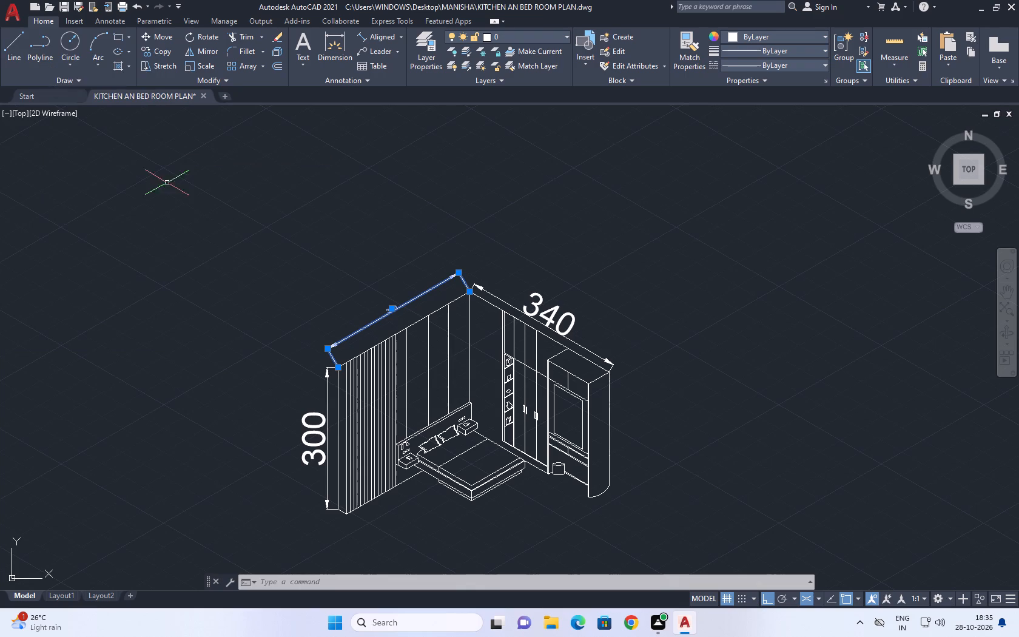
right_click(261, 231)
left_click_drag(321, 497, 321, 498)
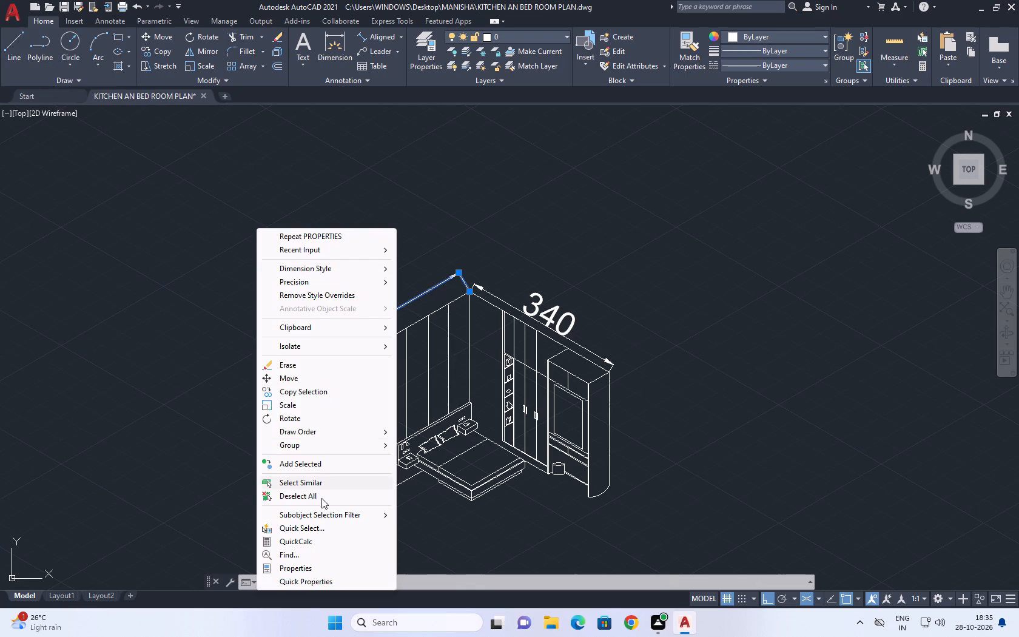
left_click_drag(321, 498, 325, 503)
left_click(301, 499)
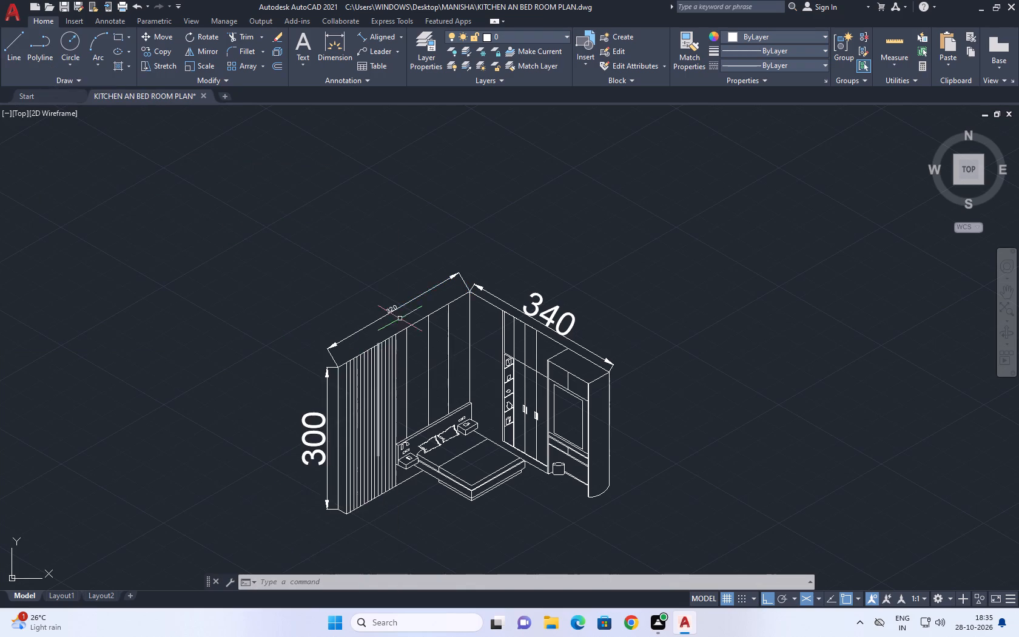
Move the 320 dimension line closer to the bed wall's top edge using its text grip, and deselect it.
scroll(400, 314, "up", 3)
left_click_drag(402, 325, 384, 311)
left_click(341, 266)
left_click(362, 288)
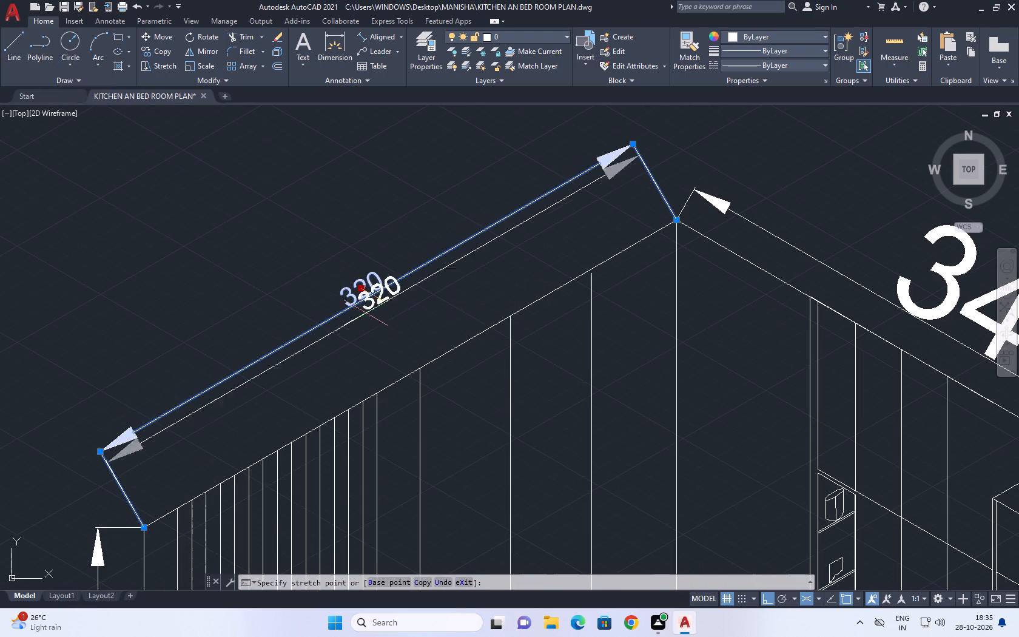
left_click(383, 342)
scroll(414, 323, "down", 4)
middle_click_drag(462, 323, 401, 288)
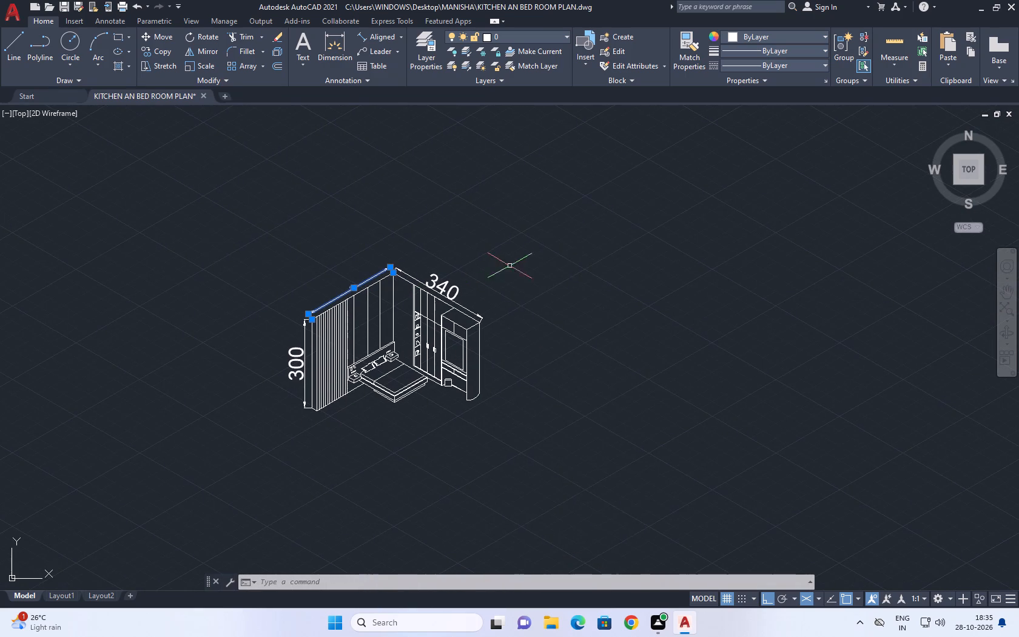
right_click(509, 260)
left_click(551, 513)
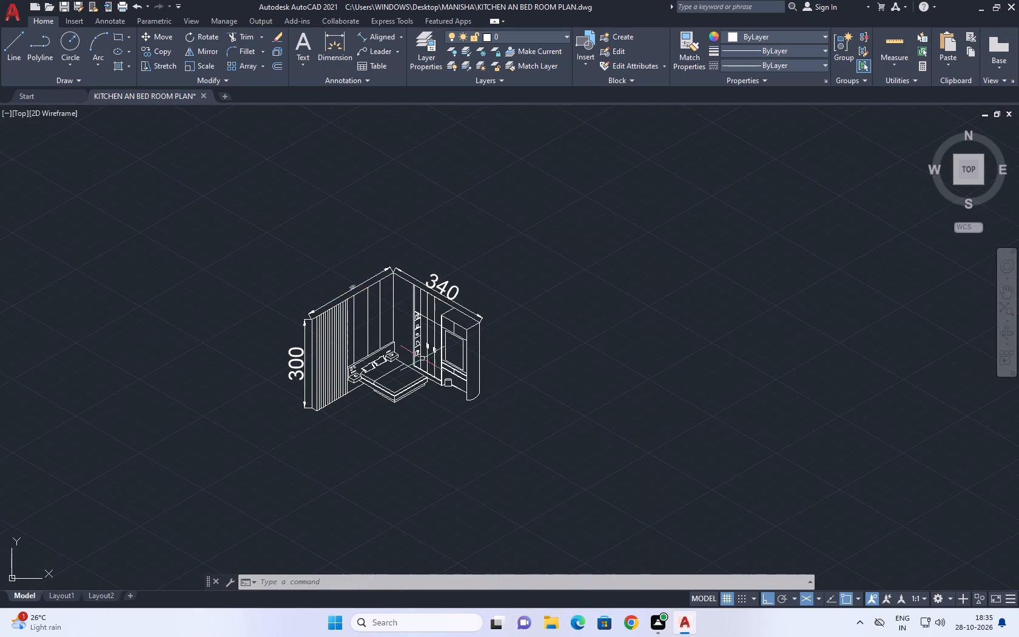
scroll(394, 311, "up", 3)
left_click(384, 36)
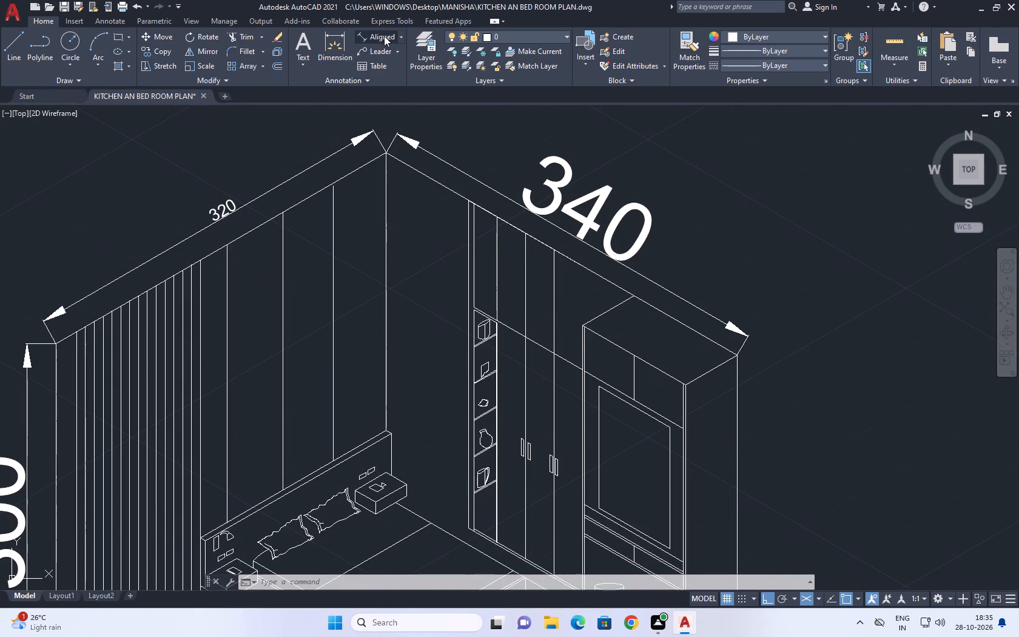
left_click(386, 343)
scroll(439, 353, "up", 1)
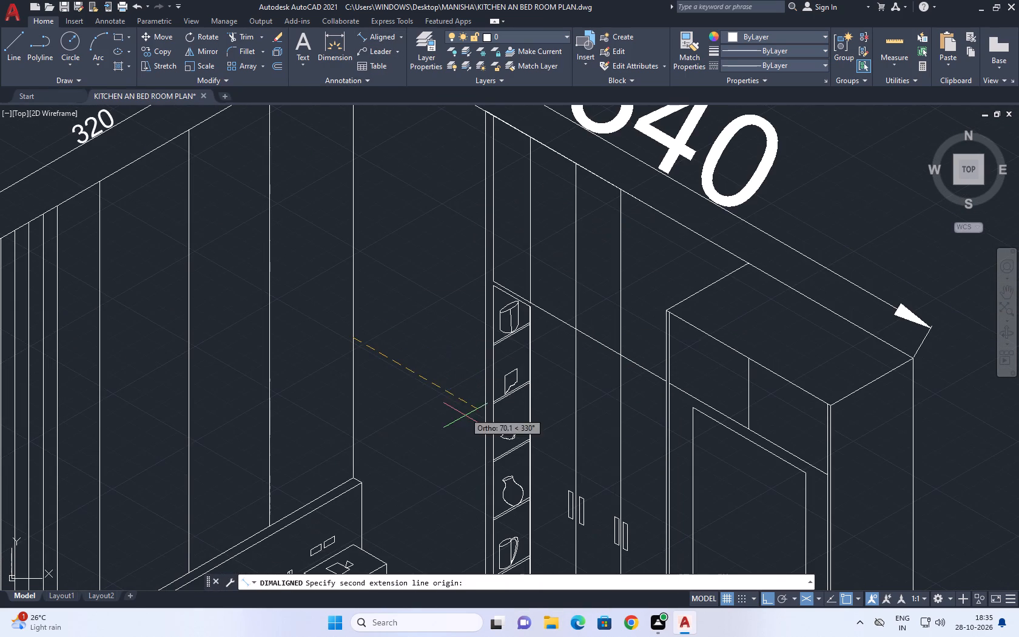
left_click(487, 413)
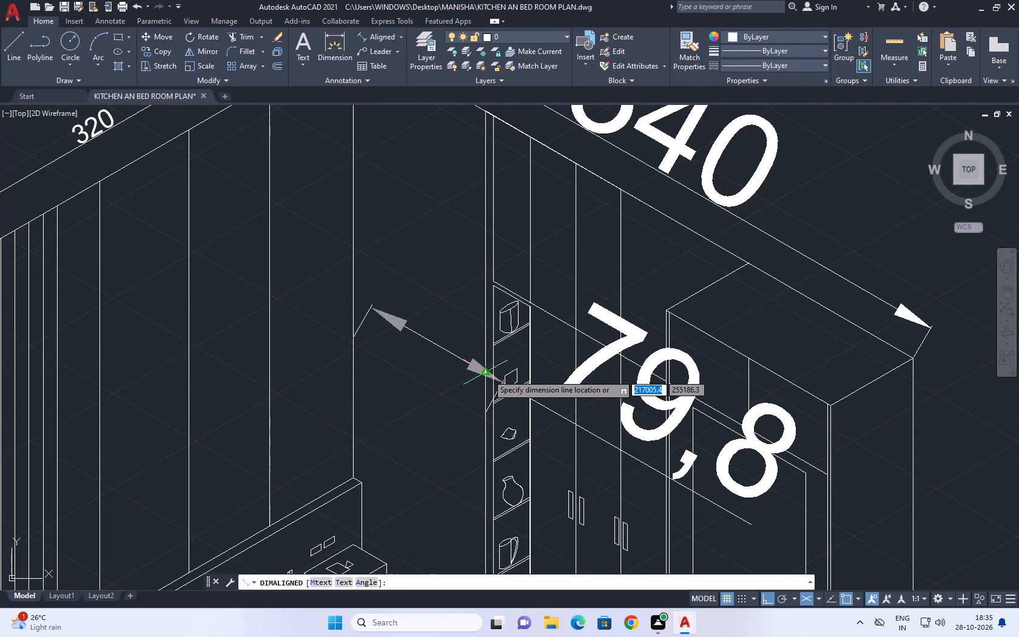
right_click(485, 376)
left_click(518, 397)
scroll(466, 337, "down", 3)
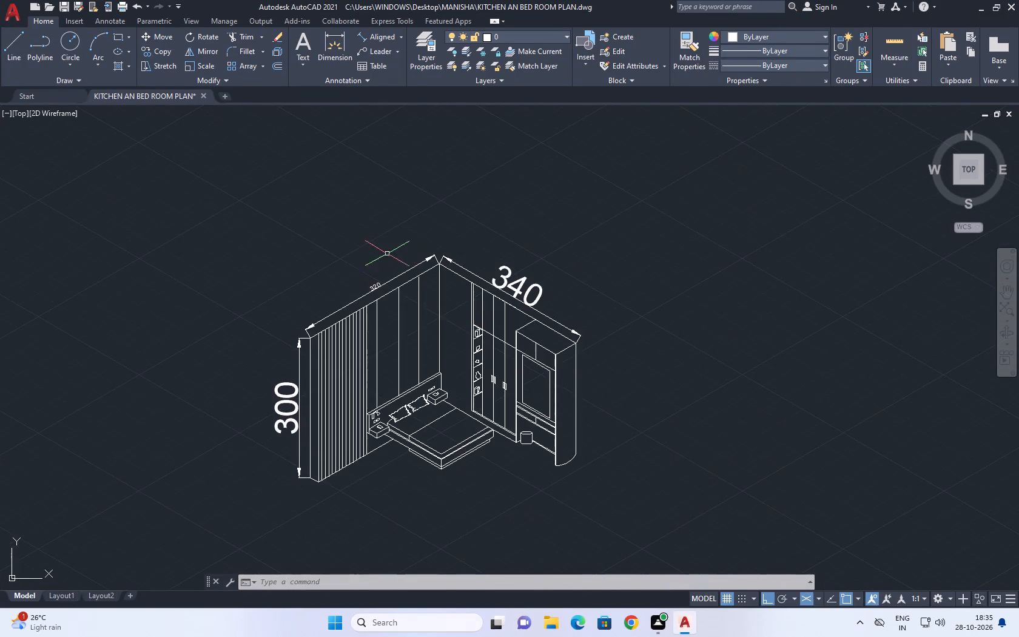
Match the properties of the 320 dimension onto the 340 wardrobe wall dimension and the 300 wall height dimension.
scroll(370, 294, "up", 2)
left_click(682, 58)
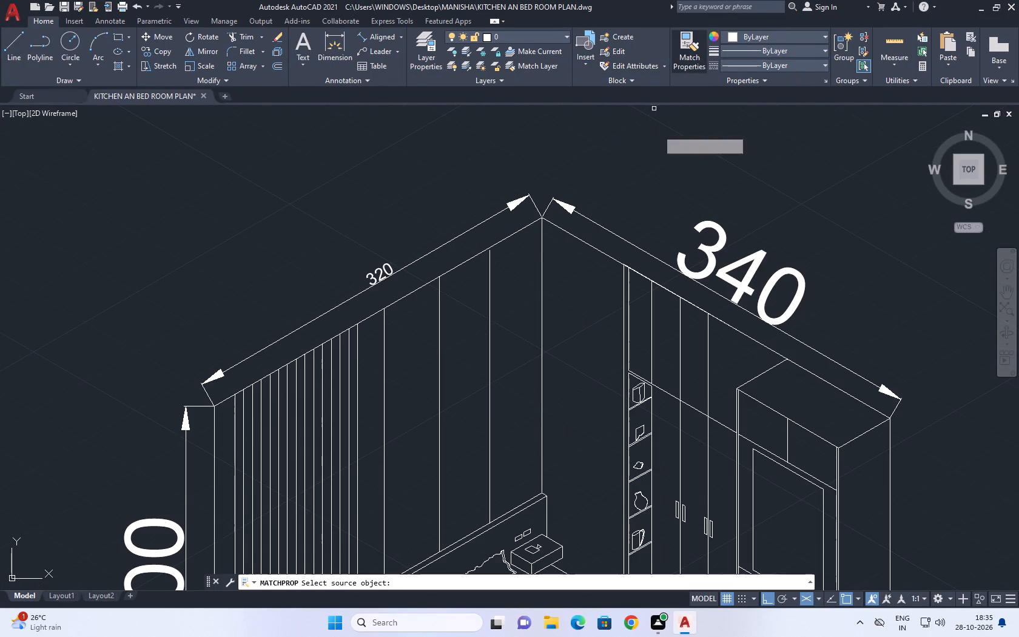
left_click(368, 289)
left_click(718, 244)
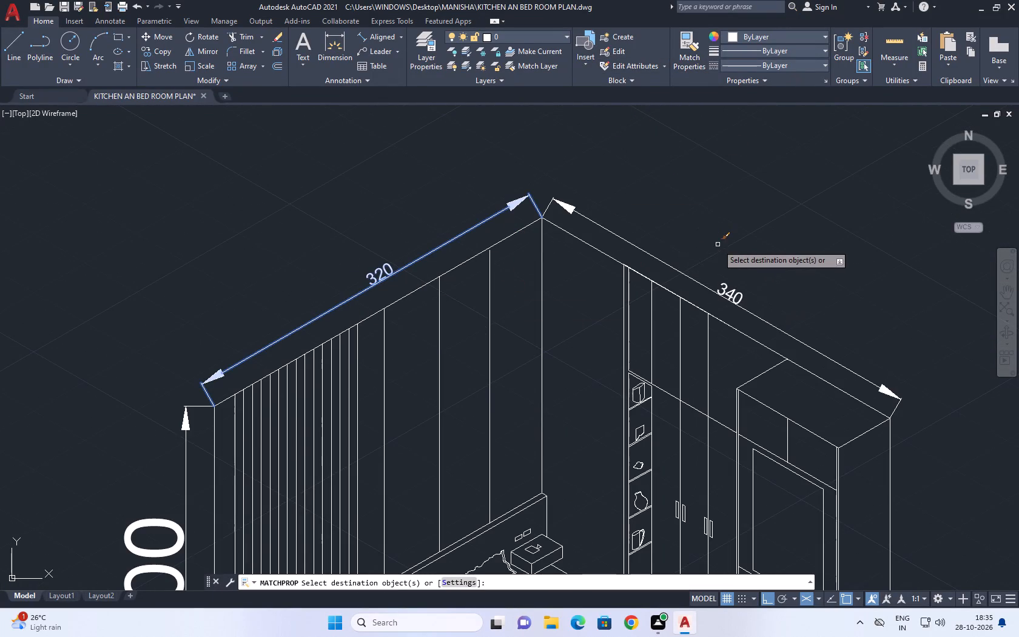
scroll(659, 261, "down", 2)
scroll(460, 404, "up", 2)
left_click(488, 394)
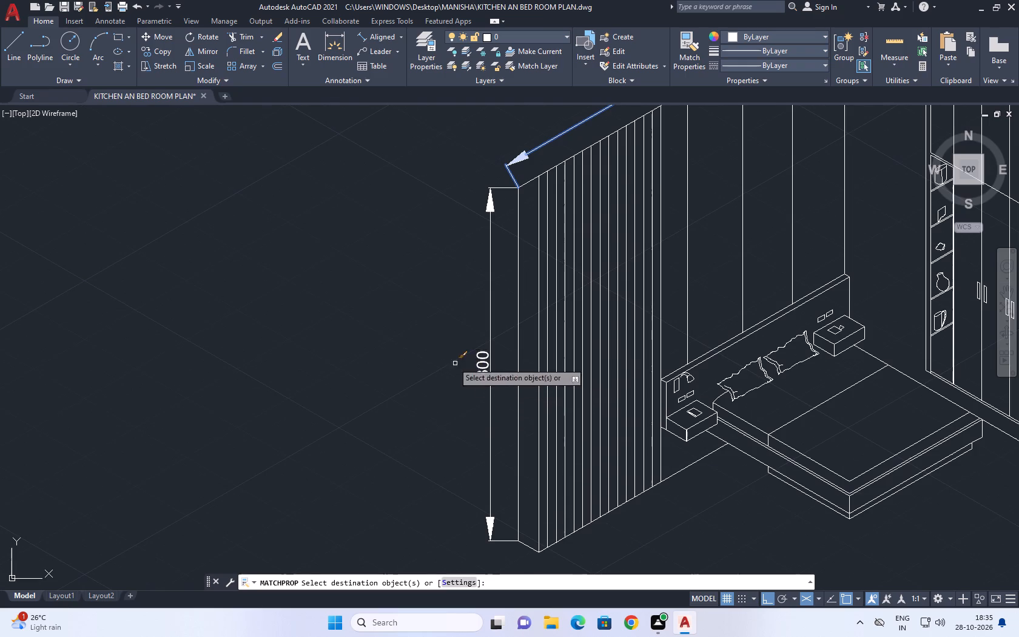
right_click(406, 323)
left_click(439, 341)
Add an aligned dimension along the bottom edge of the bed base at the foot end, placed outside the bed.
scroll(369, 334, "down", 3)
middle_click_drag(532, 295, 498, 307)
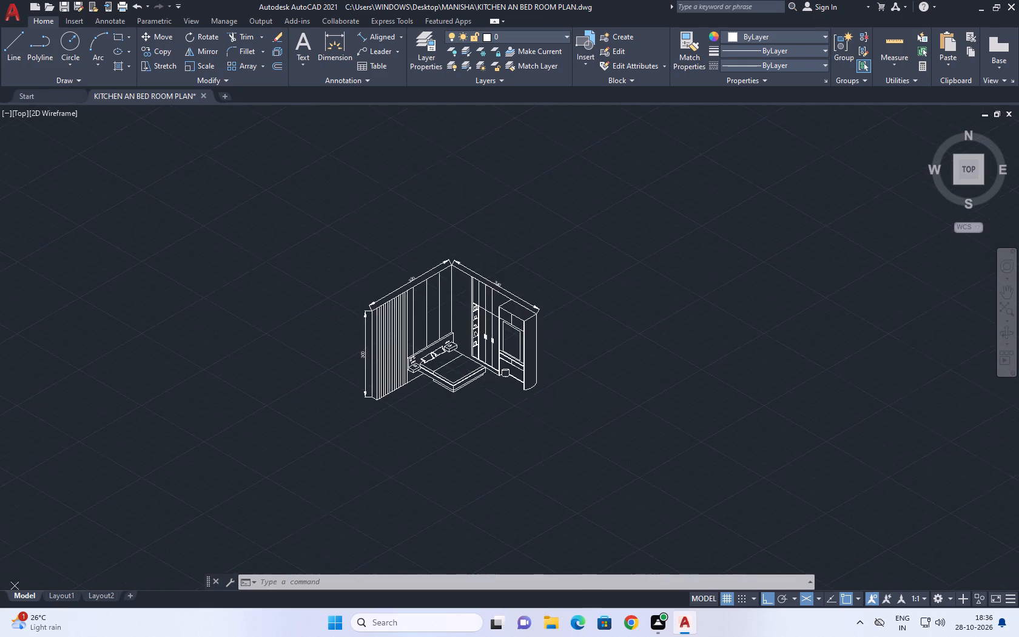
scroll(495, 368, "up", 3)
middle_click_drag(445, 313, 439, 326)
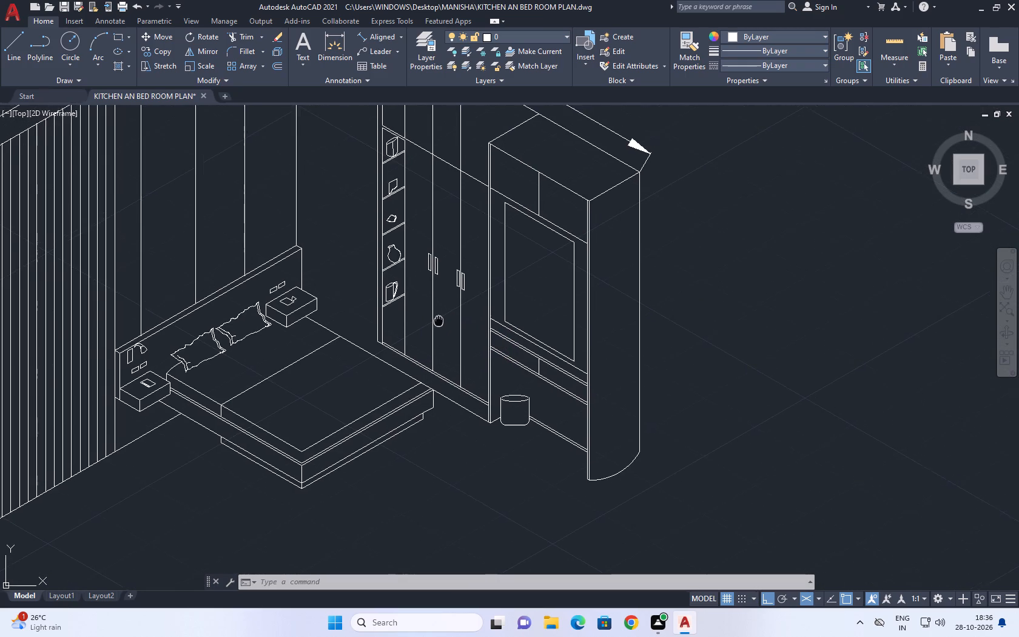
middle_click_drag(439, 326, 454, 365)
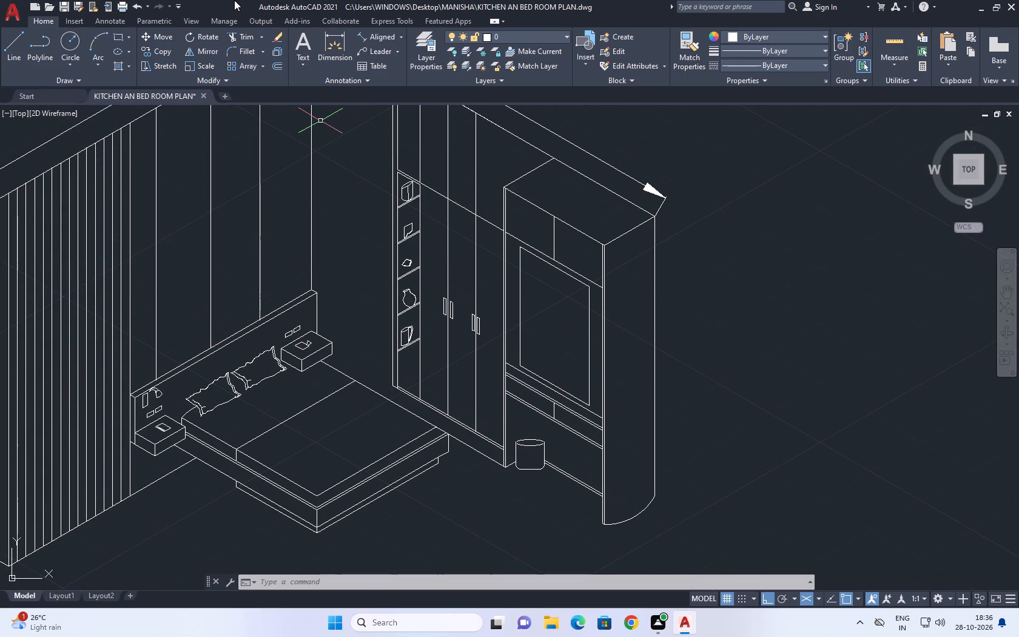
left_click(365, 38)
scroll(476, 440, "up", 3)
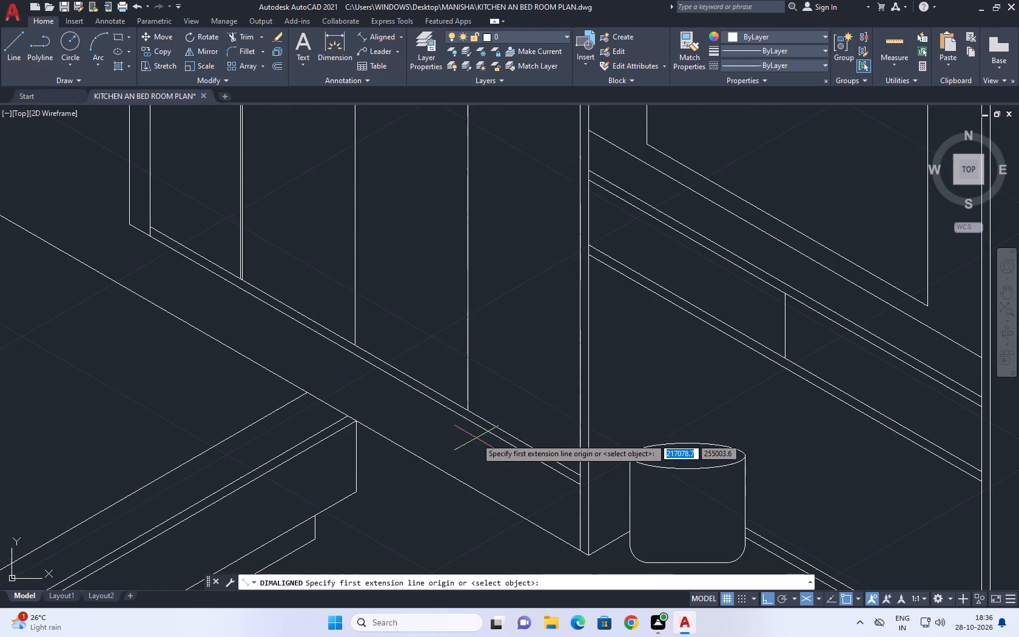
middle_click_drag(467, 426, 480, 337)
scroll(471, 368, "down", 4)
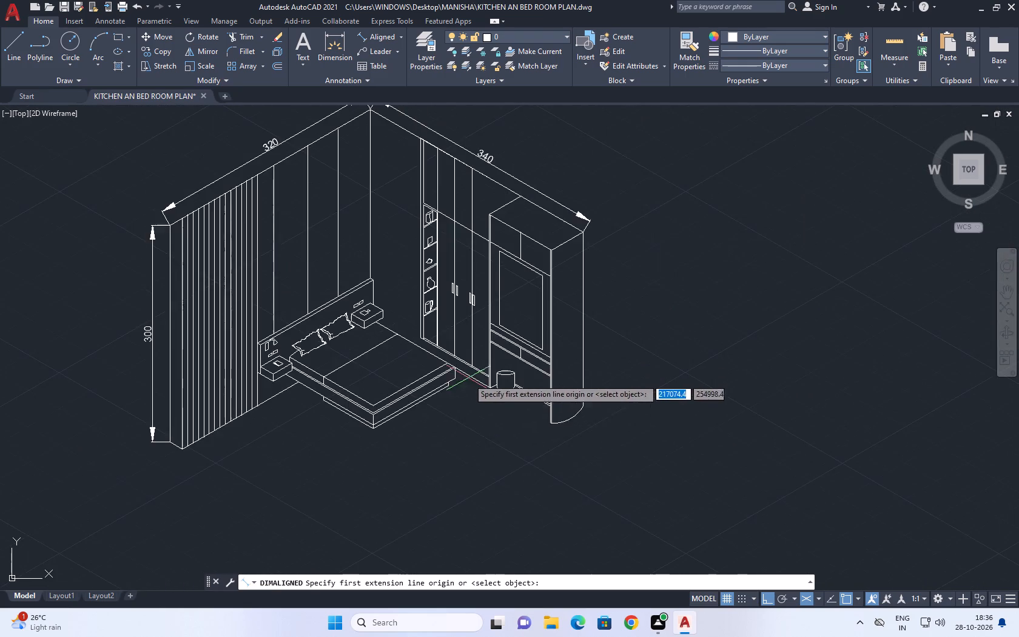
scroll(389, 426, "up", 3)
left_click(329, 447)
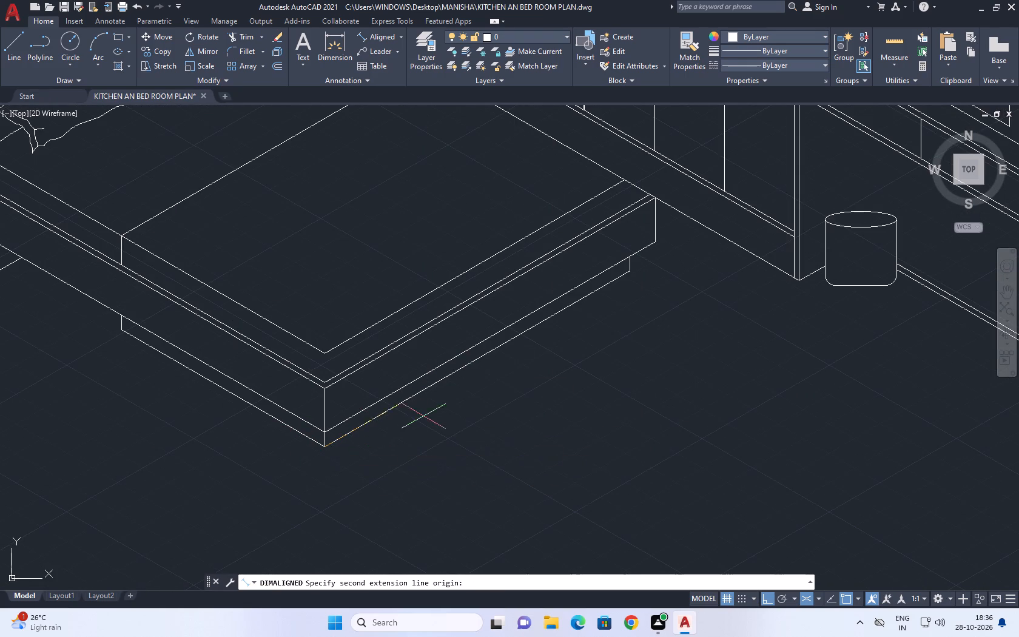
left_click(629, 269)
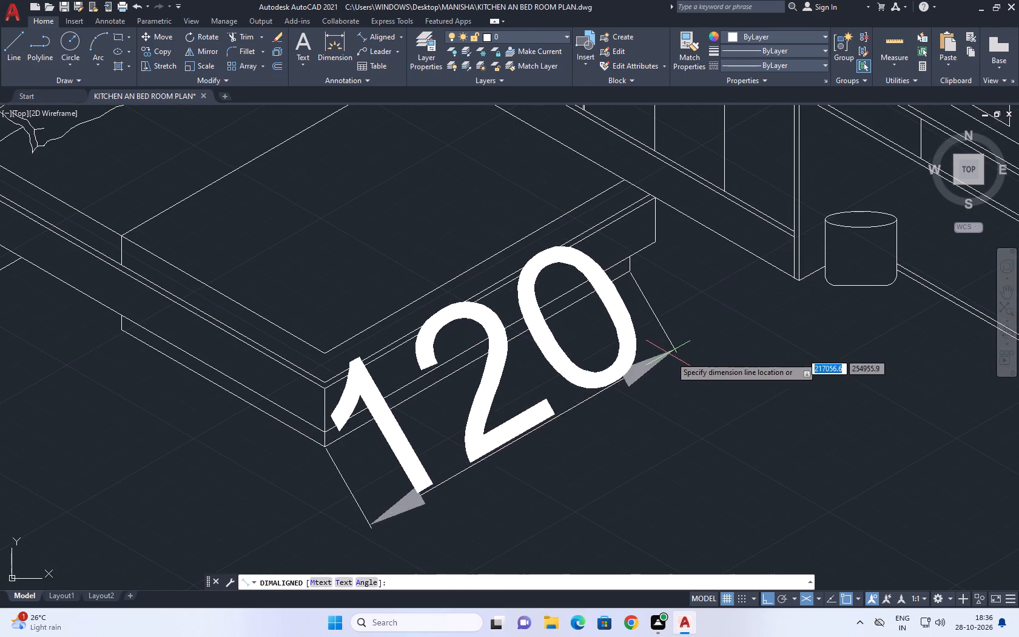
left_click_drag(747, 414, 754, 421)
scroll(667, 350, "down", 3)
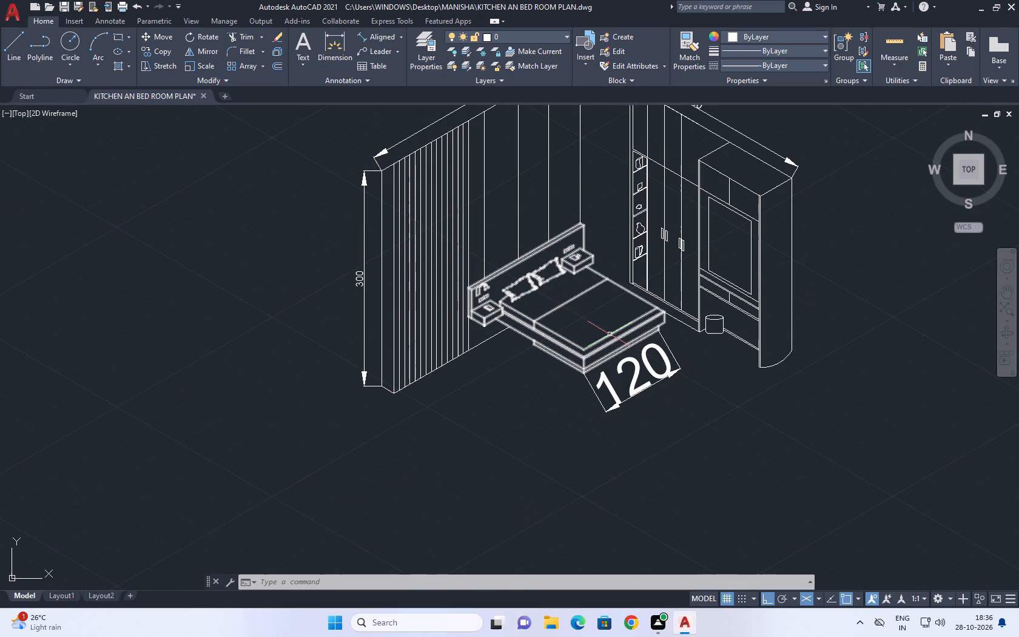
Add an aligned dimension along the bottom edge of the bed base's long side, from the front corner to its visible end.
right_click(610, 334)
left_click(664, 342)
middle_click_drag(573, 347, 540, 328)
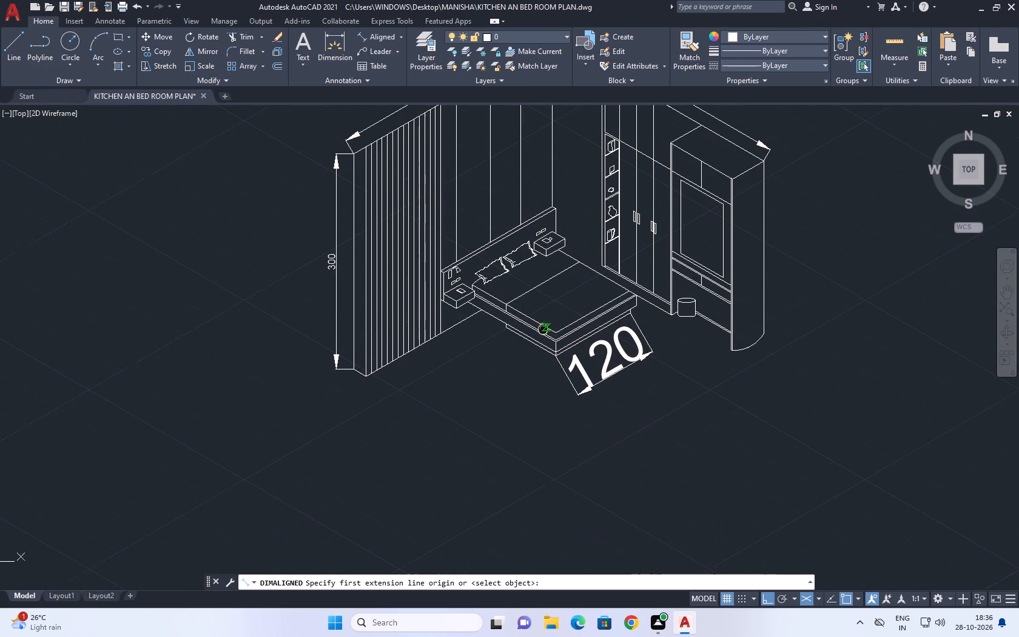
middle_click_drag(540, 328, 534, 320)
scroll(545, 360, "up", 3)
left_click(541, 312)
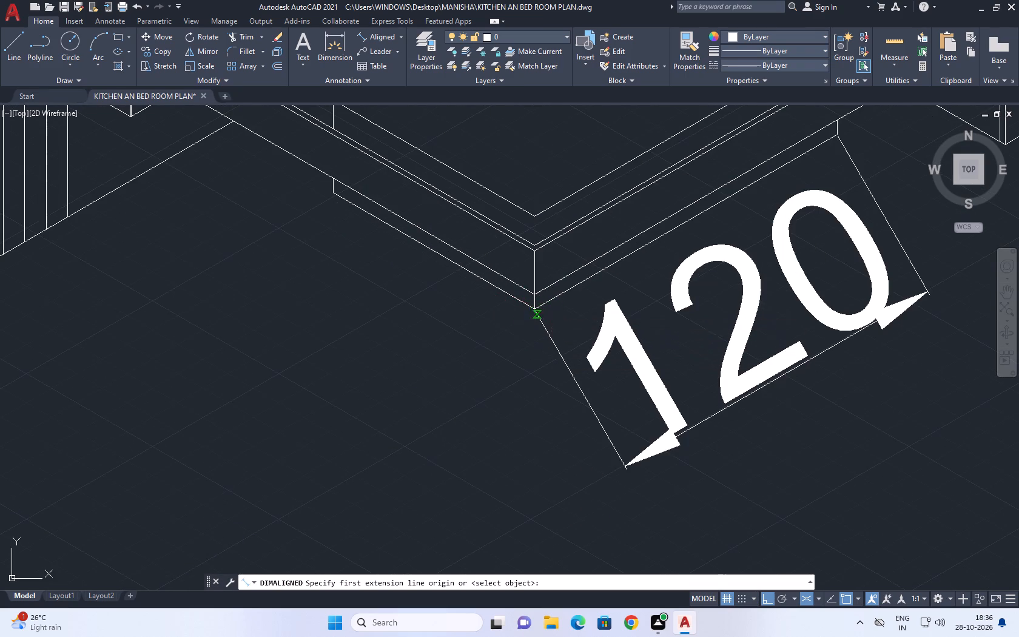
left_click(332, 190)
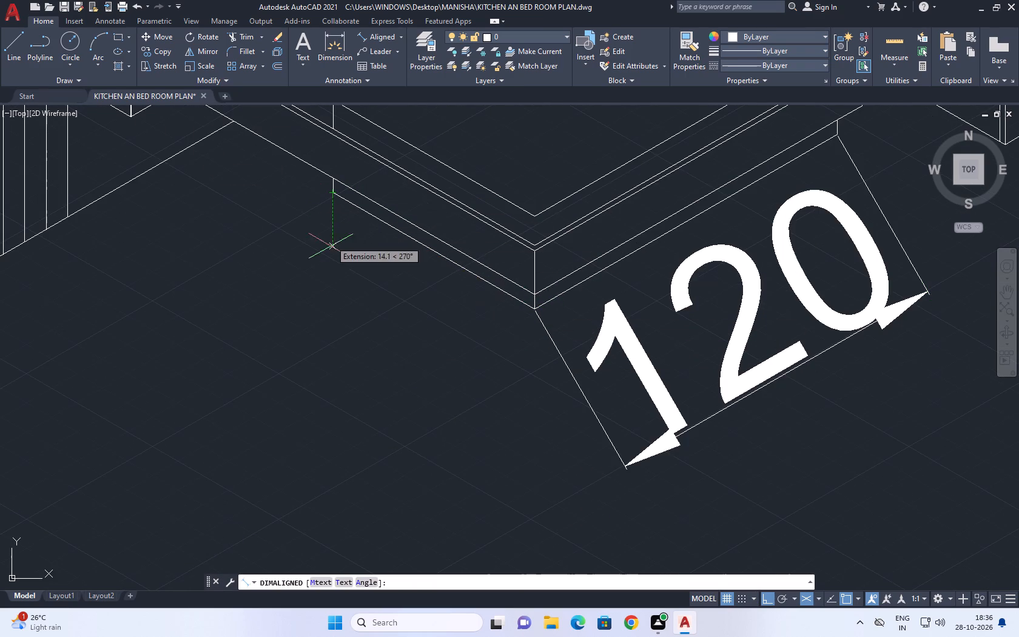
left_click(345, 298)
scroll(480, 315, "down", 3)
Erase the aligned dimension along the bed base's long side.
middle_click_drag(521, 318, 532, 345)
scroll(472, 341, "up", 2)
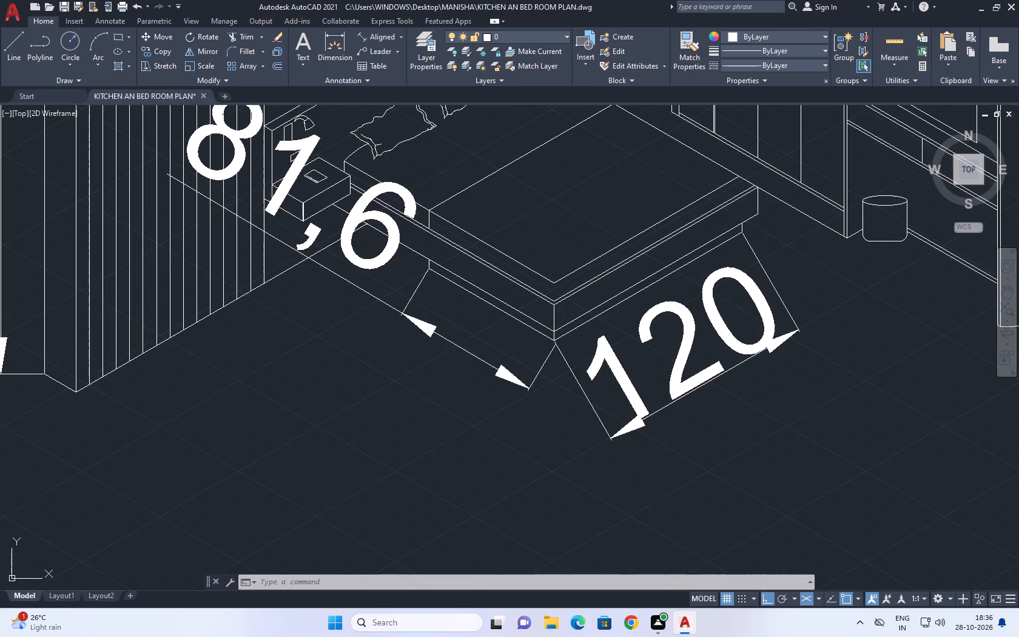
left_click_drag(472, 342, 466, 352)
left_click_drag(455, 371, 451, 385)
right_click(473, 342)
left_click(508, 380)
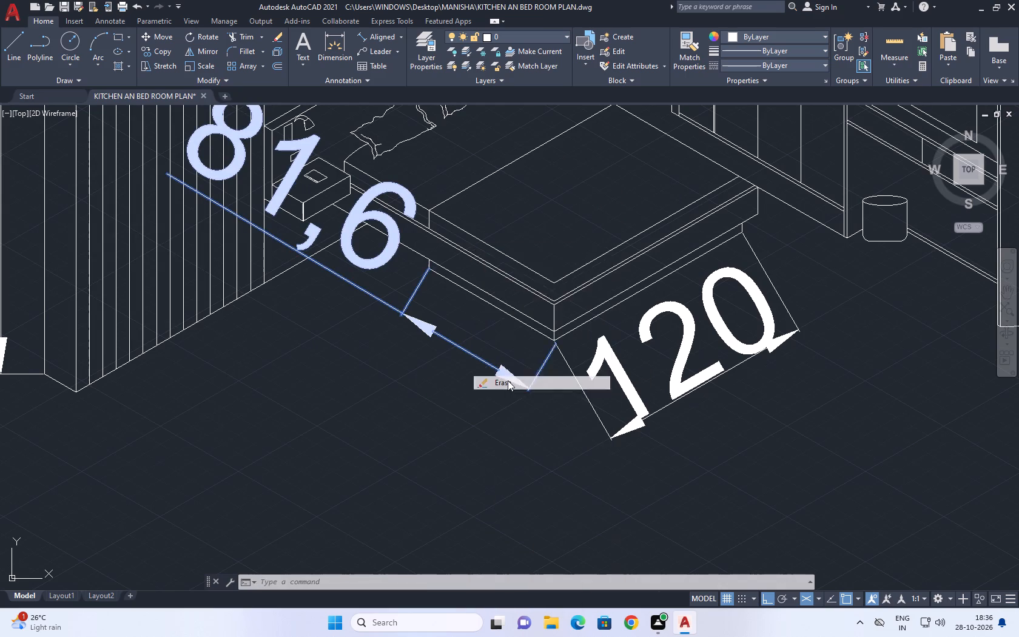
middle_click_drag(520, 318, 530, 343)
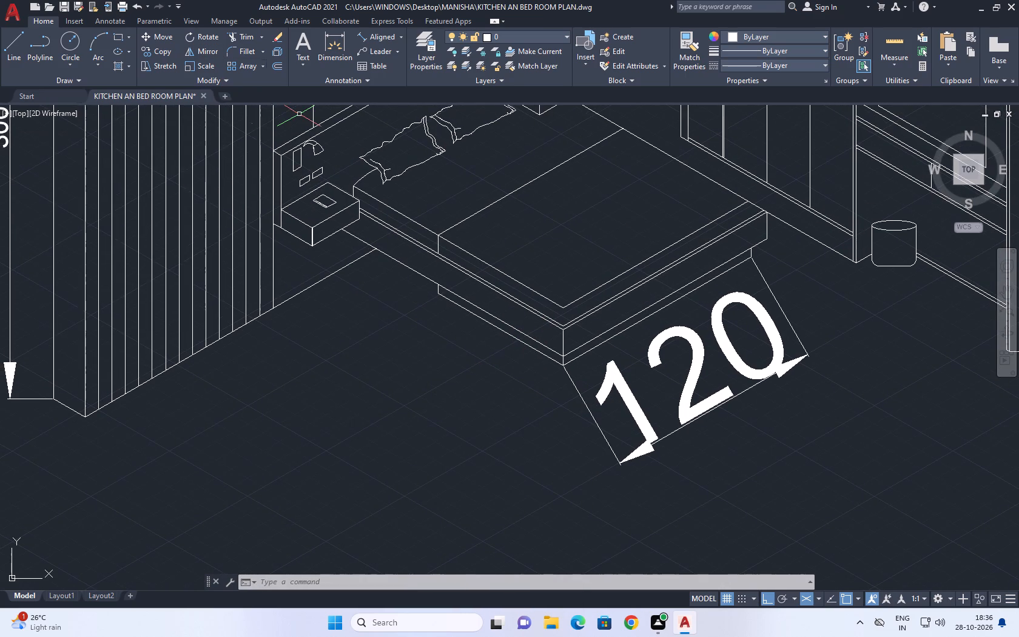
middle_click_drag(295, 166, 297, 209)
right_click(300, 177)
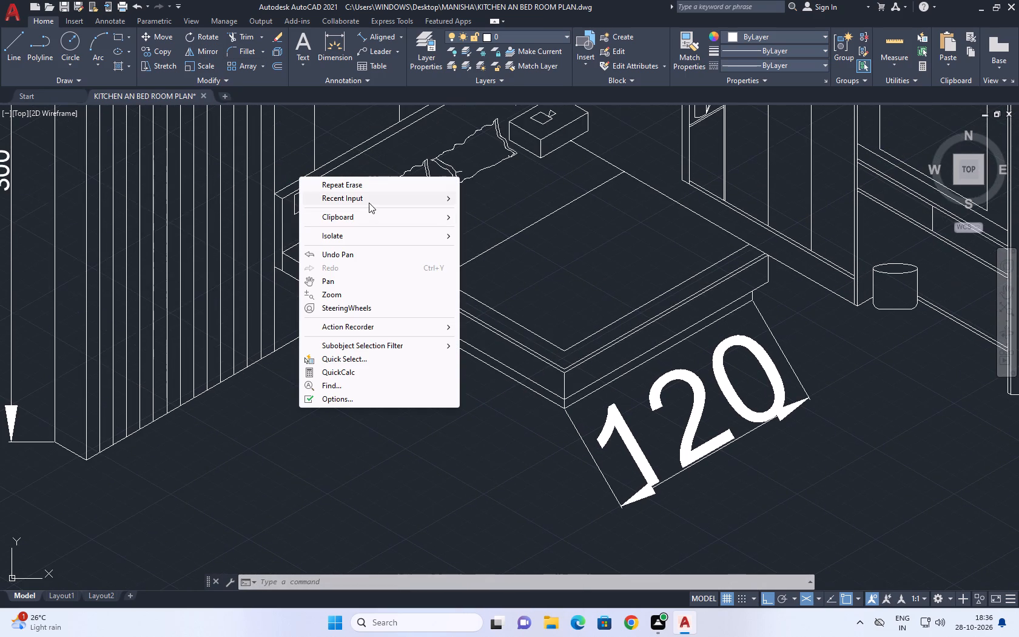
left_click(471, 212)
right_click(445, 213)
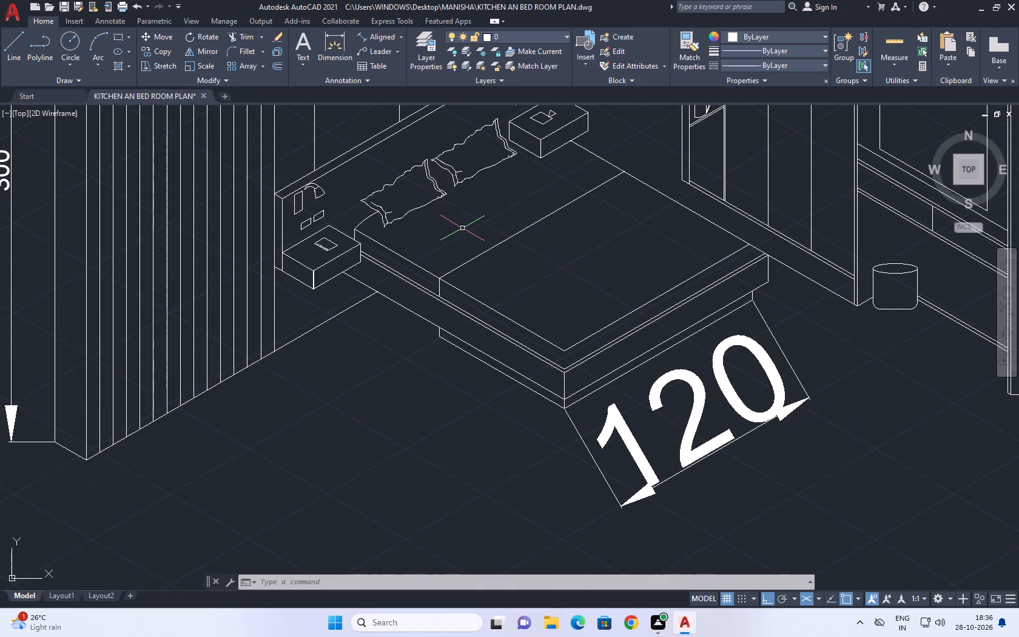
Match the properties of the 320 wall dimension onto the 120 dimension at the foot end of the bed.
middle_click_drag(409, 366, 302, 376)
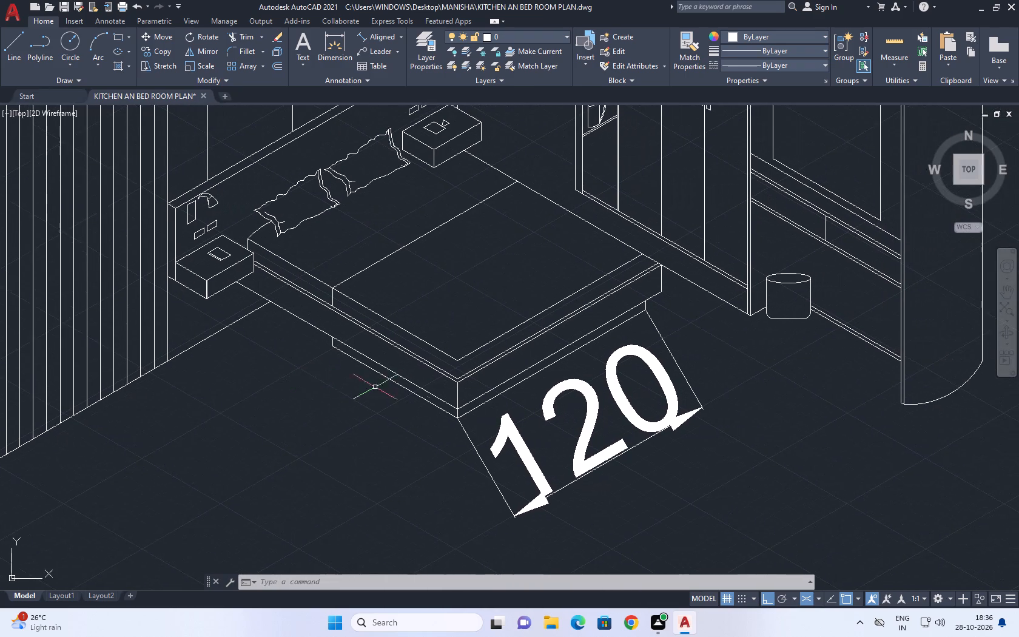
scroll(437, 386, "down", 2)
left_click(682, 58)
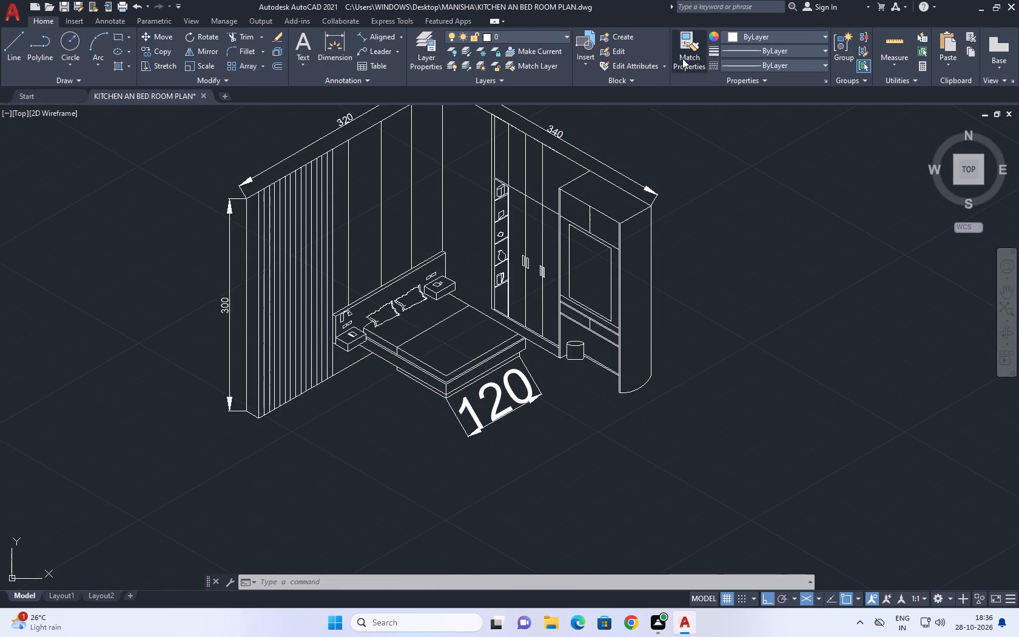
left_click(351, 126)
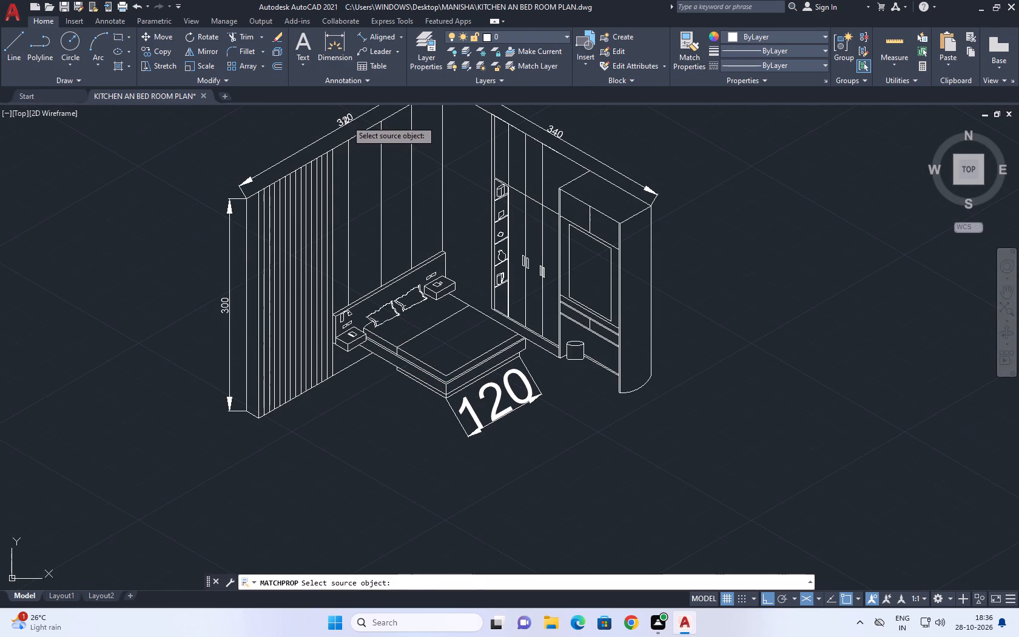
left_click(343, 119)
left_click(503, 411)
left_click(493, 429)
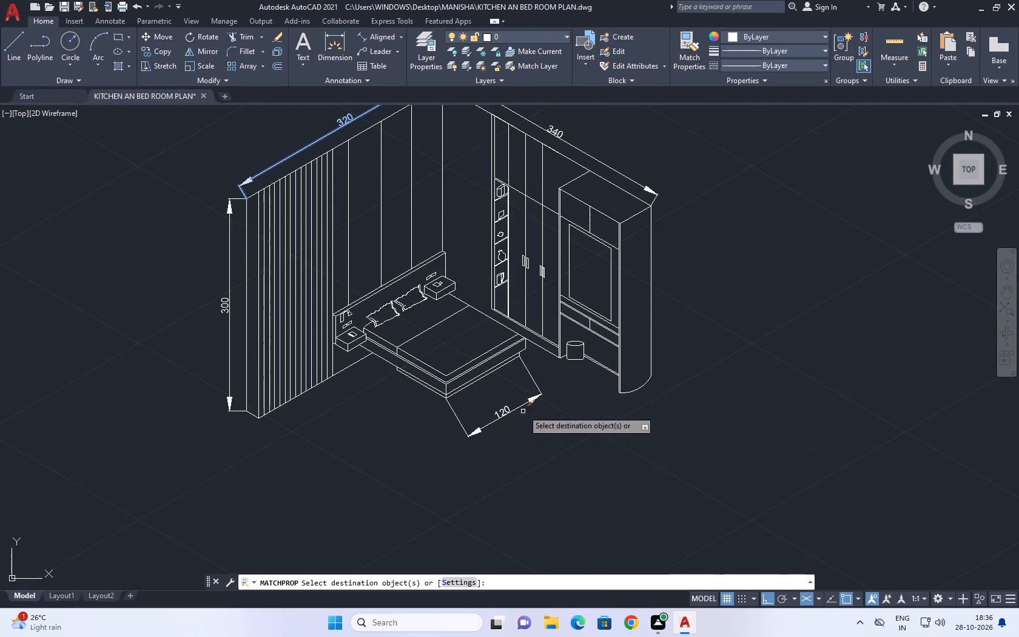
right_click(525, 403)
left_click(570, 434)
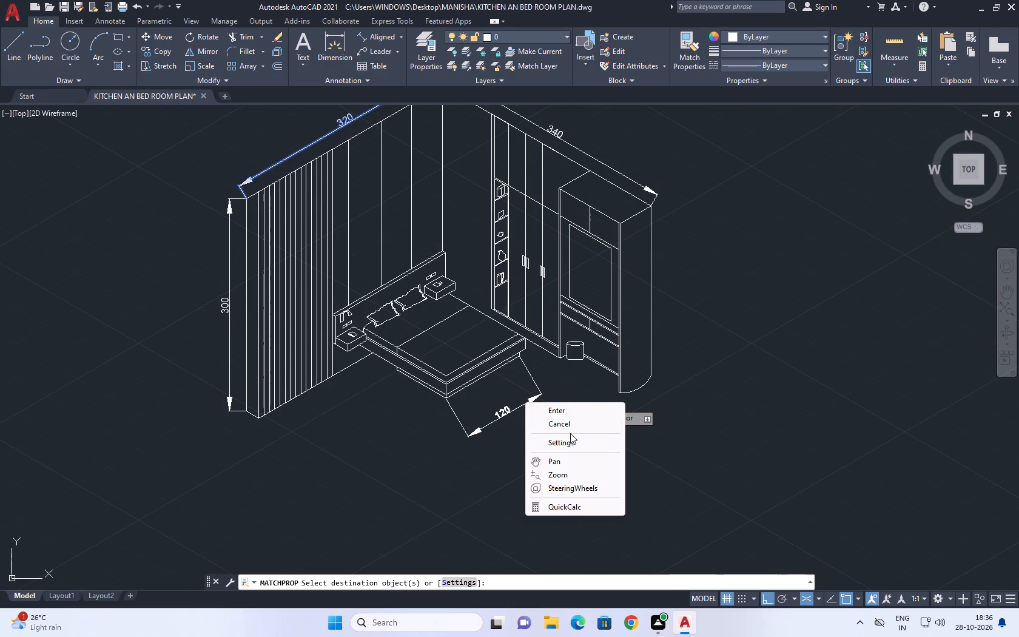
left_click(570, 433)
left_click(568, 426)
Move the 120 dimension line closer to the bed base's foot-end edge, centre its text along it, and deselect it.
scroll(524, 398, "down", 1)
scroll(528, 417, "up", 2)
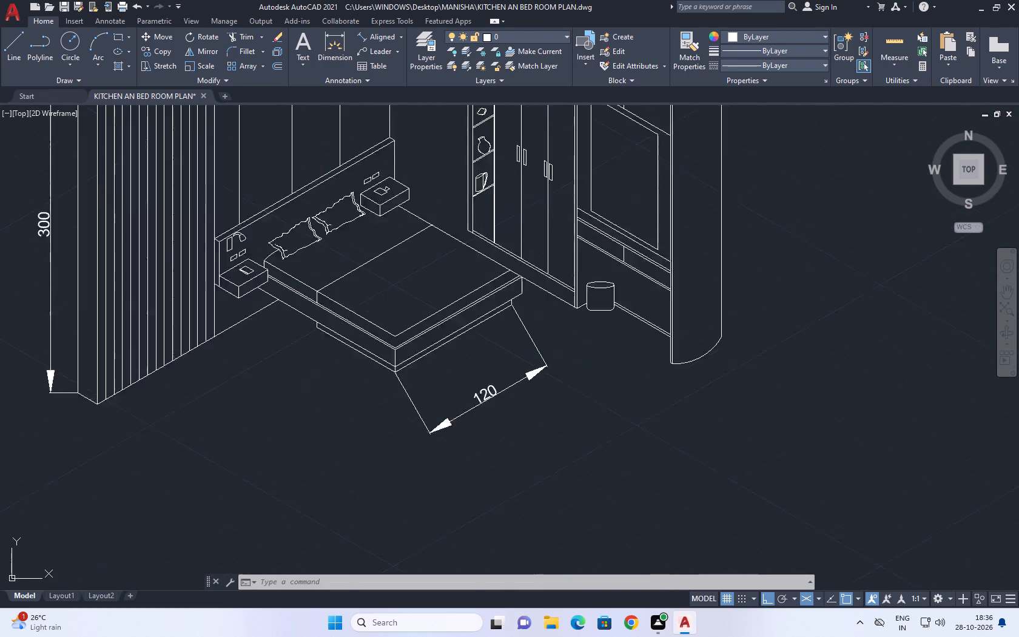
scroll(524, 414, "up", 1)
left_click_drag(535, 399, 482, 330)
left_click(475, 324)
left_click(459, 383)
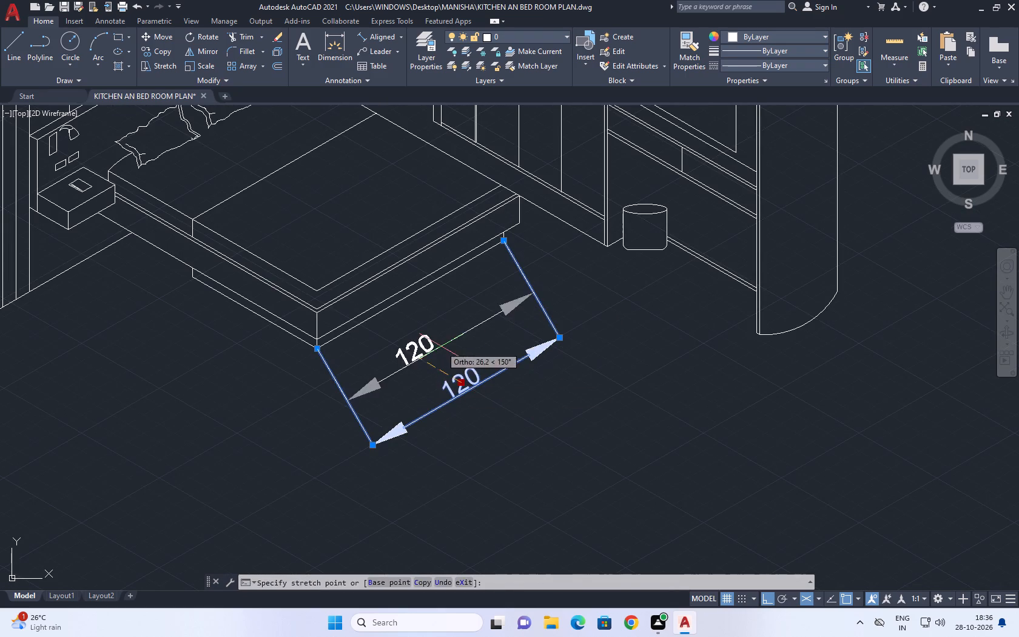
left_click(434, 322)
scroll(436, 329, "down", 2)
scroll(406, 330, "up", 3)
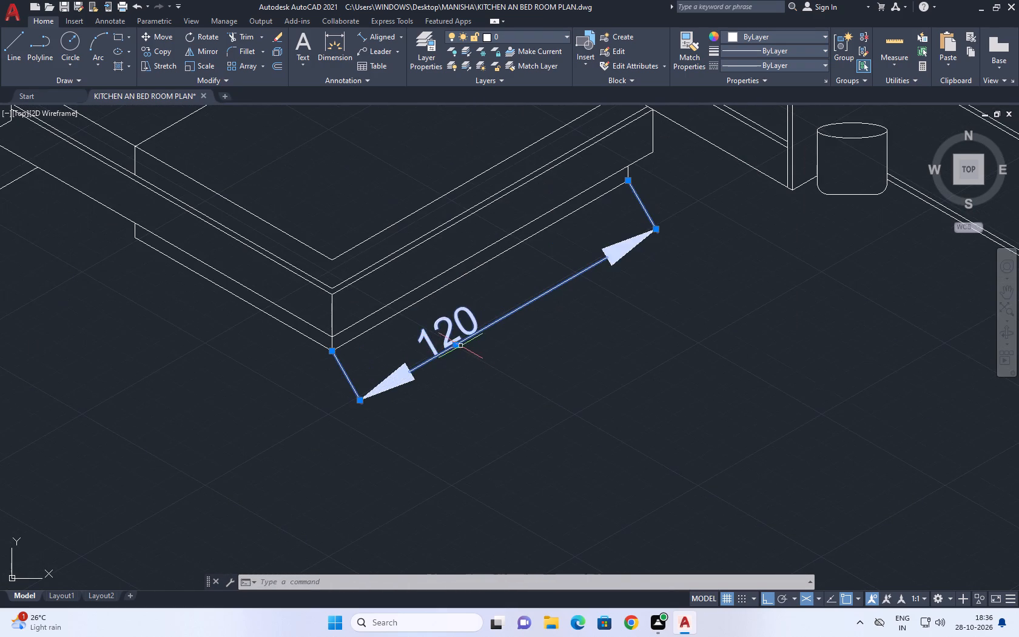
left_click(454, 345)
left_click(514, 318)
scroll(511, 325, "down", 2)
right_click(548, 352)
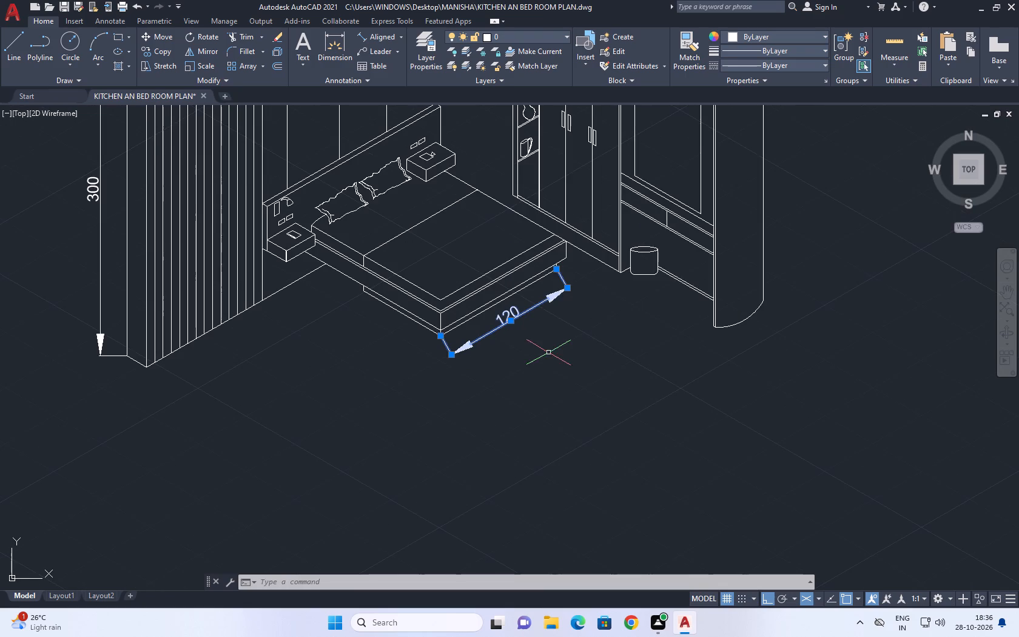
left_click(589, 511)
Add an aligned dimension along the bottom edge of the bed base's long side, from the front corner to its visible end, outside the bed.
middle_click_drag(480, 400, 507, 418)
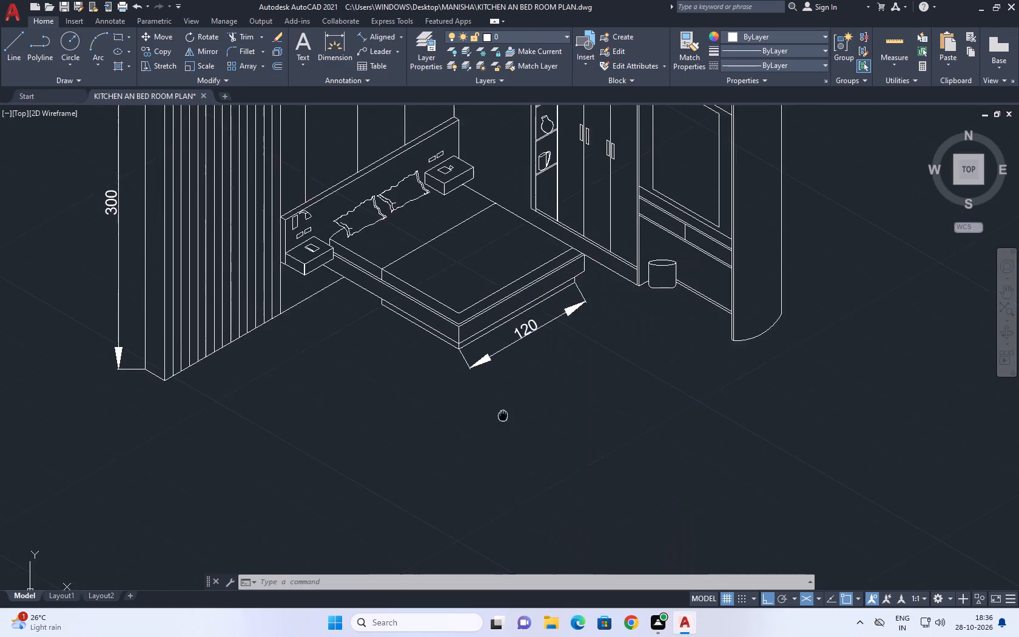
middle_click_drag(507, 418, 526, 417)
left_click_drag(369, 35, 374, 49)
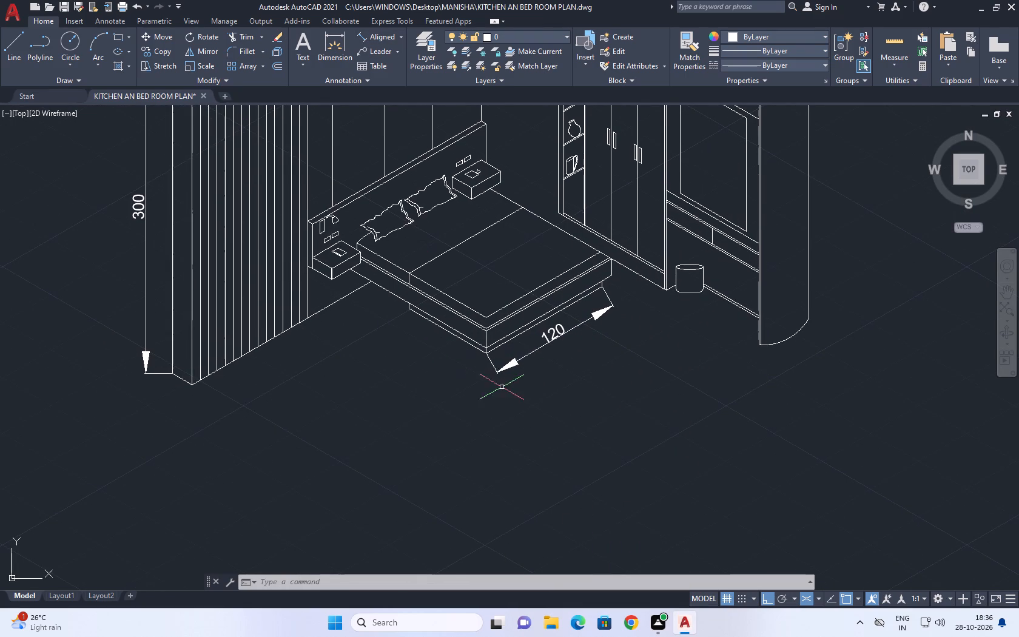
scroll(486, 351, "up", 2)
left_click(378, 38)
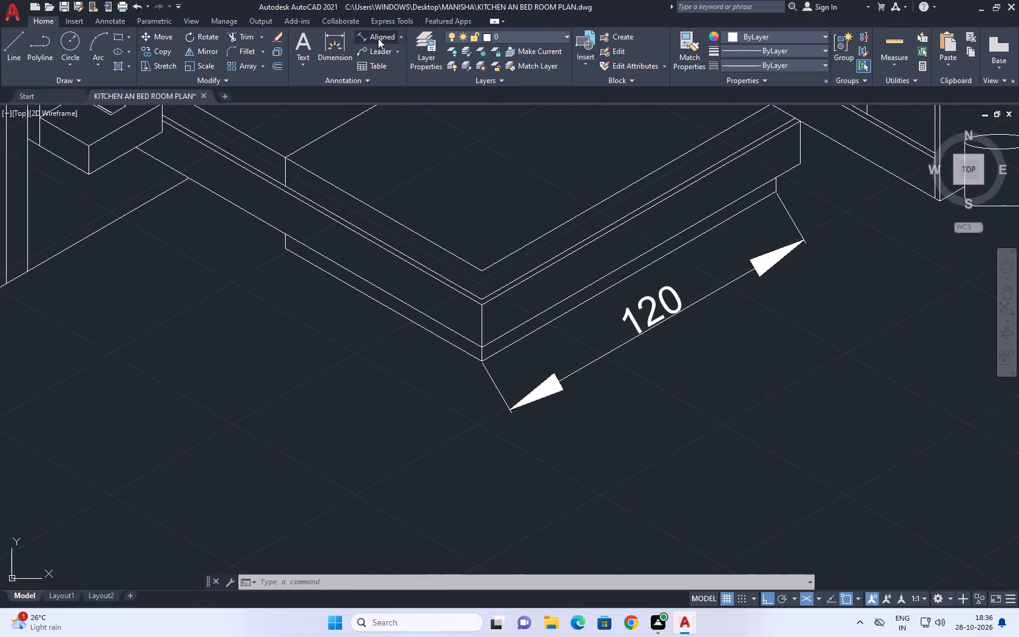
left_click_drag(481, 362, 473, 357)
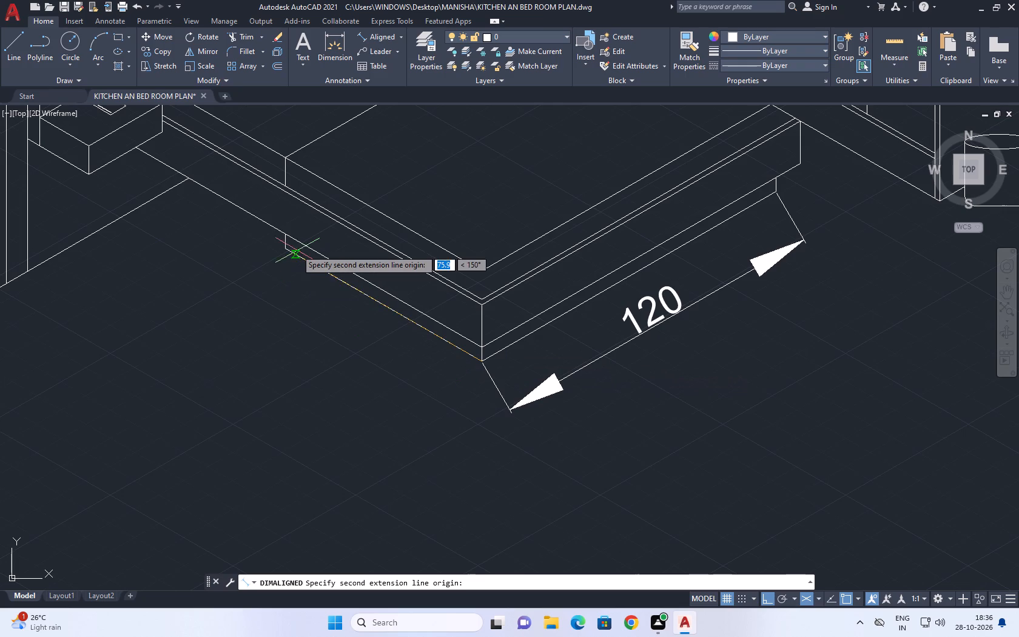
left_click(285, 249)
left_click(218, 390)
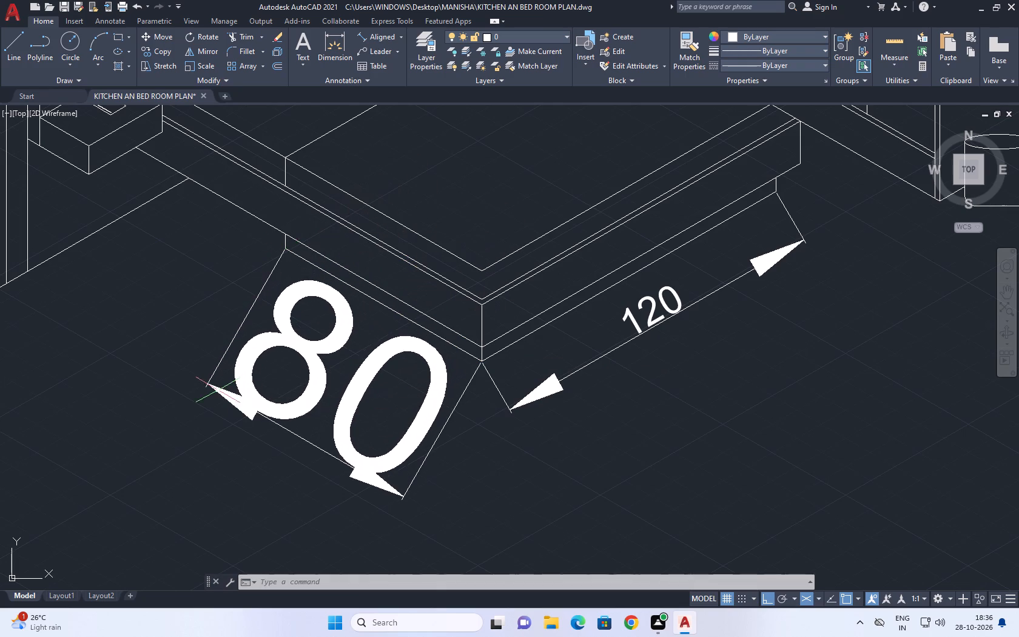
Match the properties of the bed's 120 dimension onto the new dimension along the bed base's long side.
left_click(682, 56)
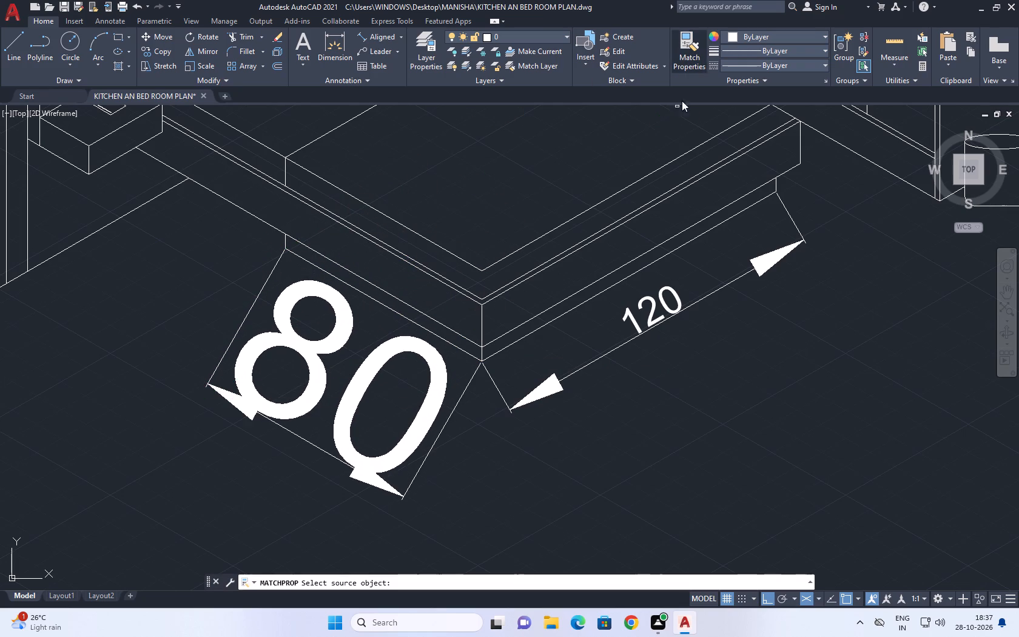
left_click(661, 315)
left_click(653, 323)
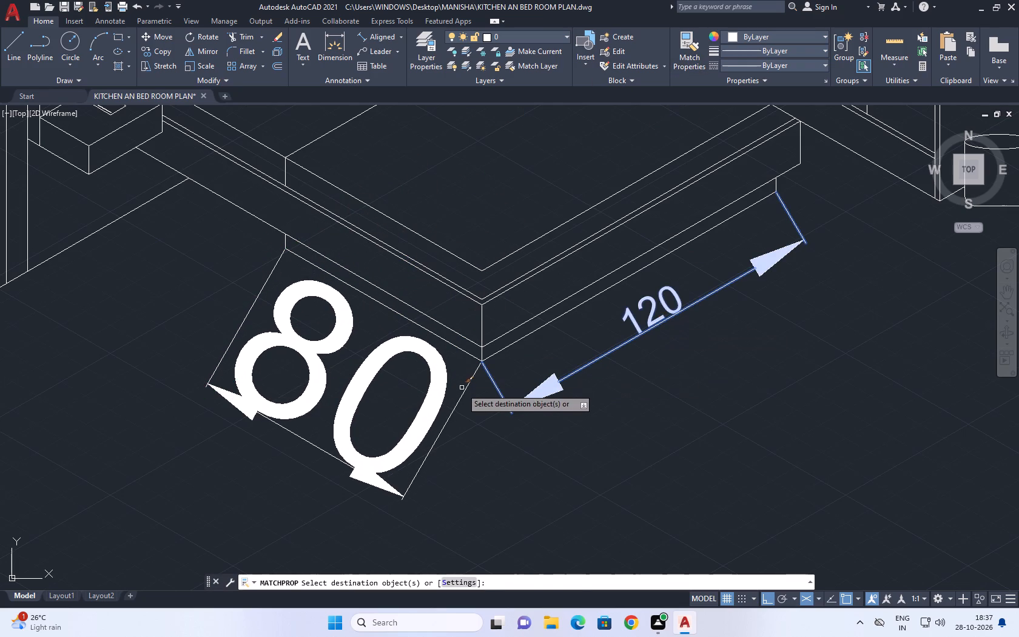
left_click(462, 391)
left_click(446, 413)
right_click(553, 367)
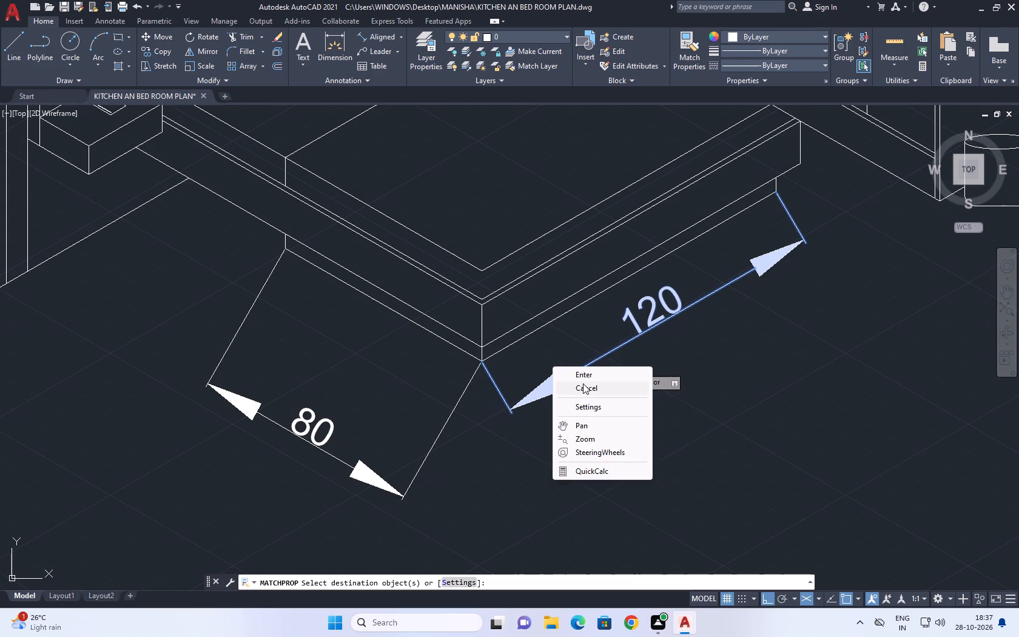
left_click(583, 383)
Move the dimension line on the bed base's long side closer to the bed edge and deselect it.
middle_click_drag(249, 302, 325, 244)
left_click_drag(320, 409, 316, 394)
left_click_drag(219, 282, 215, 305)
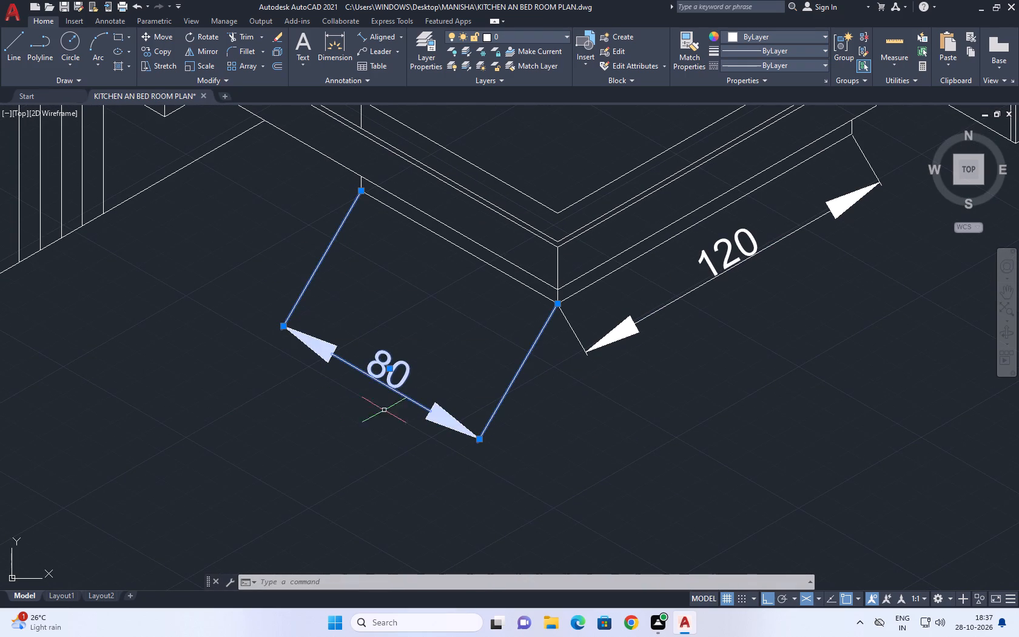
left_click(477, 439)
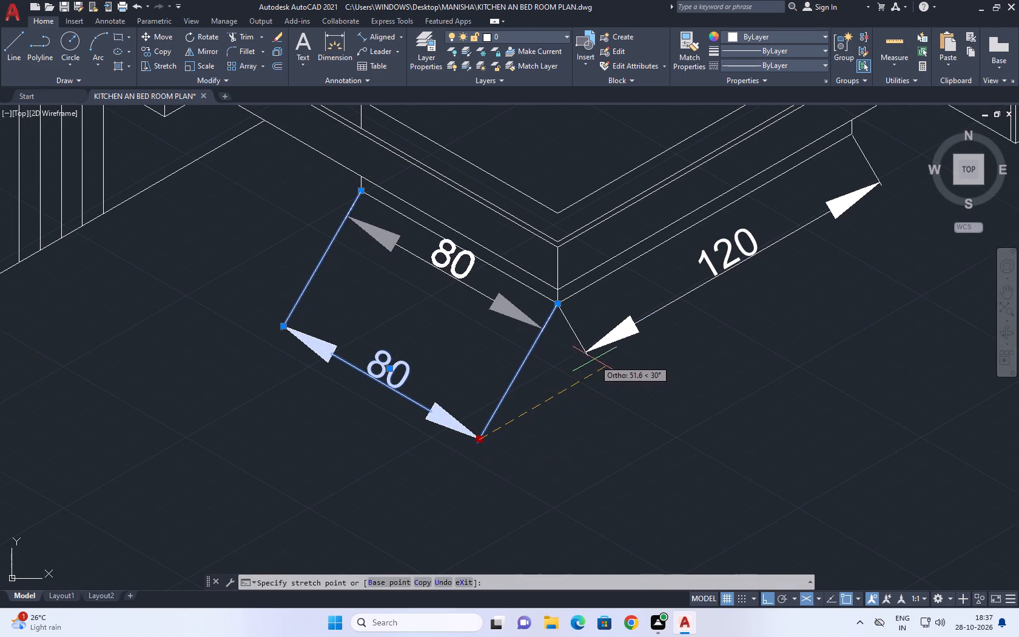
left_click(524, 361)
scroll(522, 348, "down", 2)
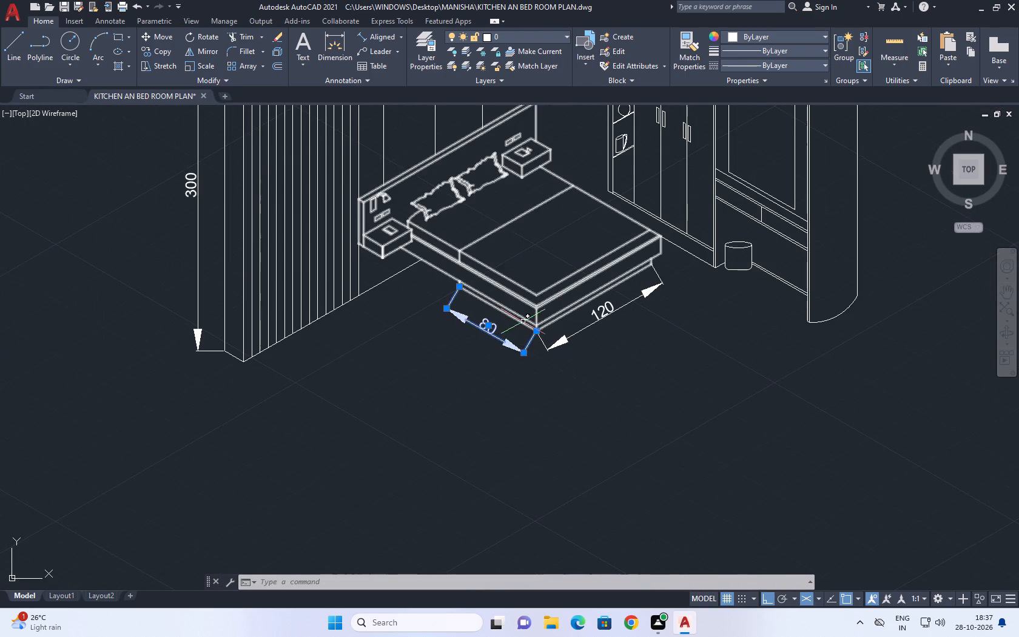
middle_click_drag(477, 359, 372, 380)
right_click(451, 247)
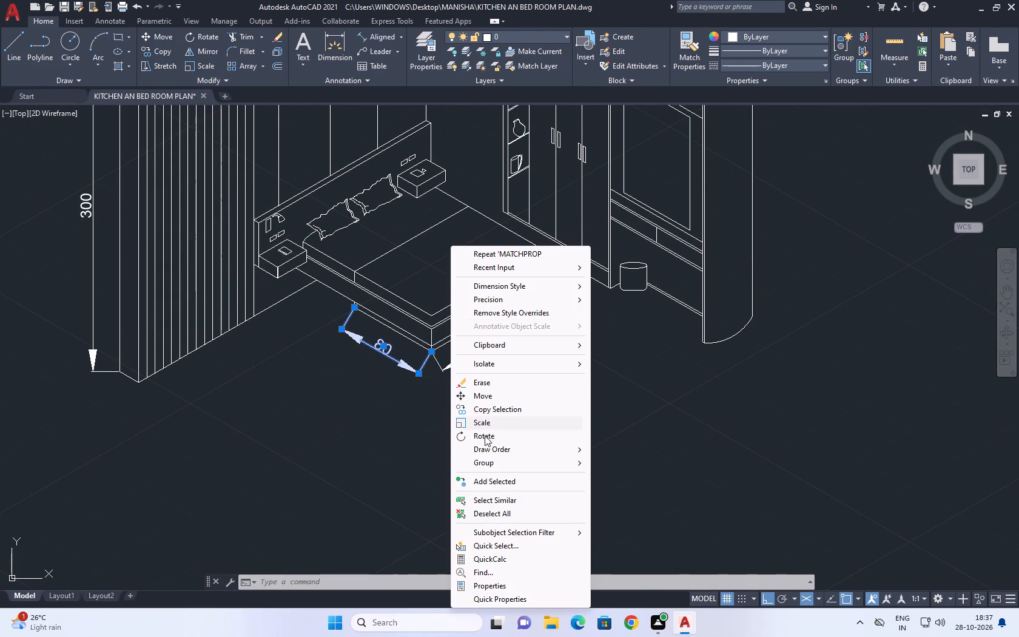
left_click(493, 517)
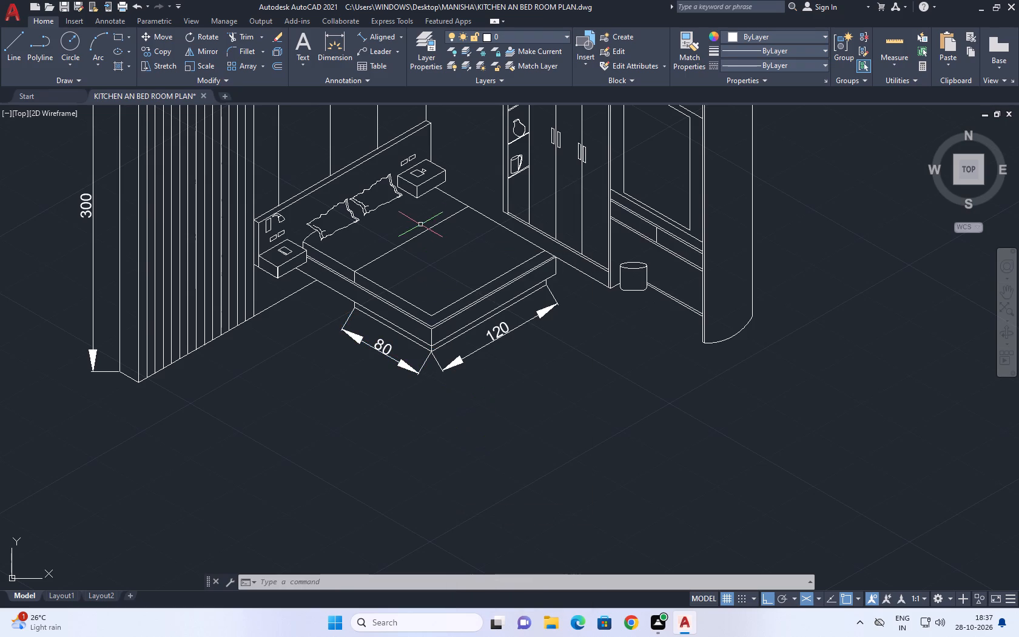
Review the dimensioned bedroom drawing as a whole, then examine the wall corner and the top of the wardrobe wall.
middle_click_drag(434, 259, 529, 295)
scroll(537, 285, "down", 1)
middle_click_drag(534, 251, 516, 242)
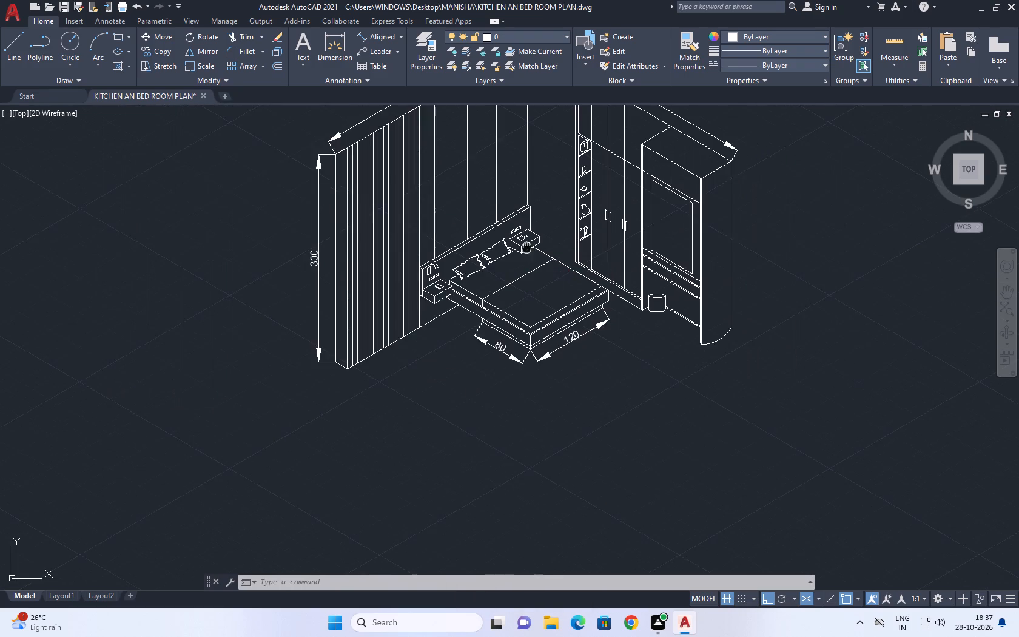
middle_click_drag(516, 242, 399, 331)
scroll(402, 332, "down", 3)
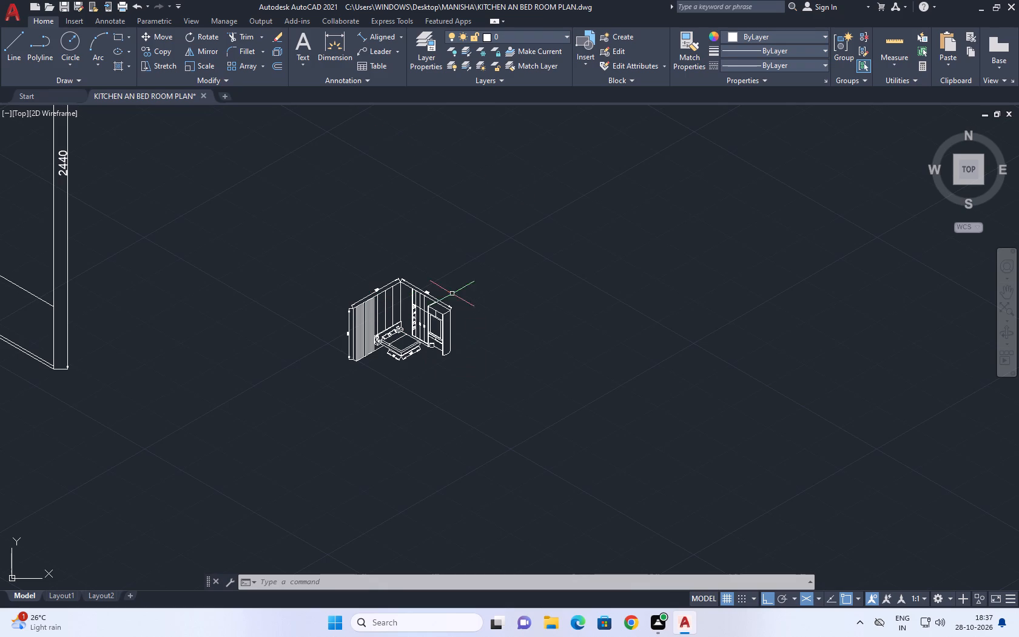
middle_click_drag(452, 303, 445, 303)
scroll(411, 293, "up", 4)
middle_click_drag(553, 265, 492, 286)
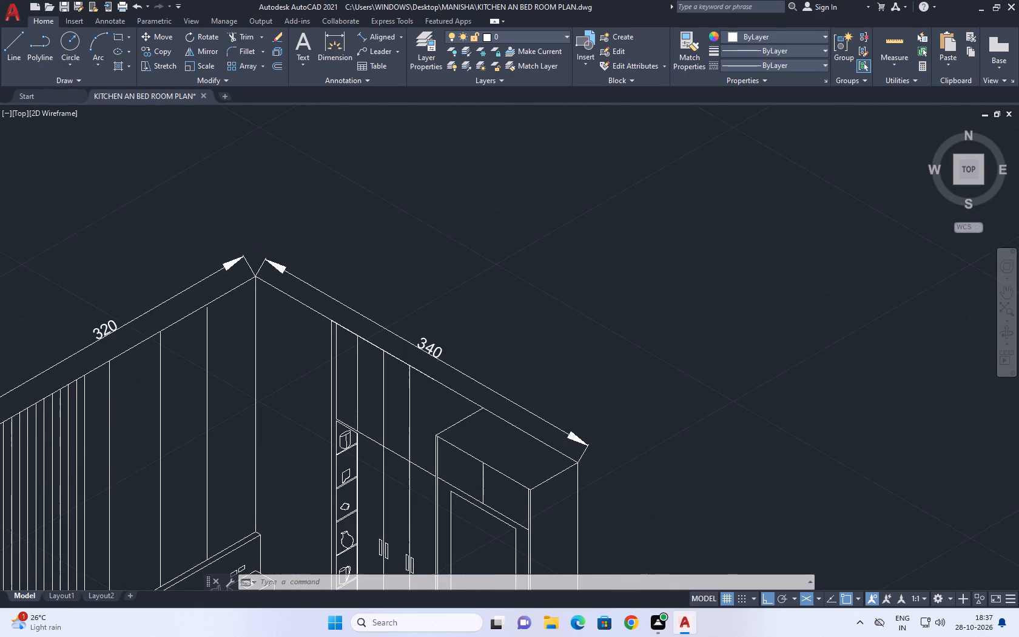
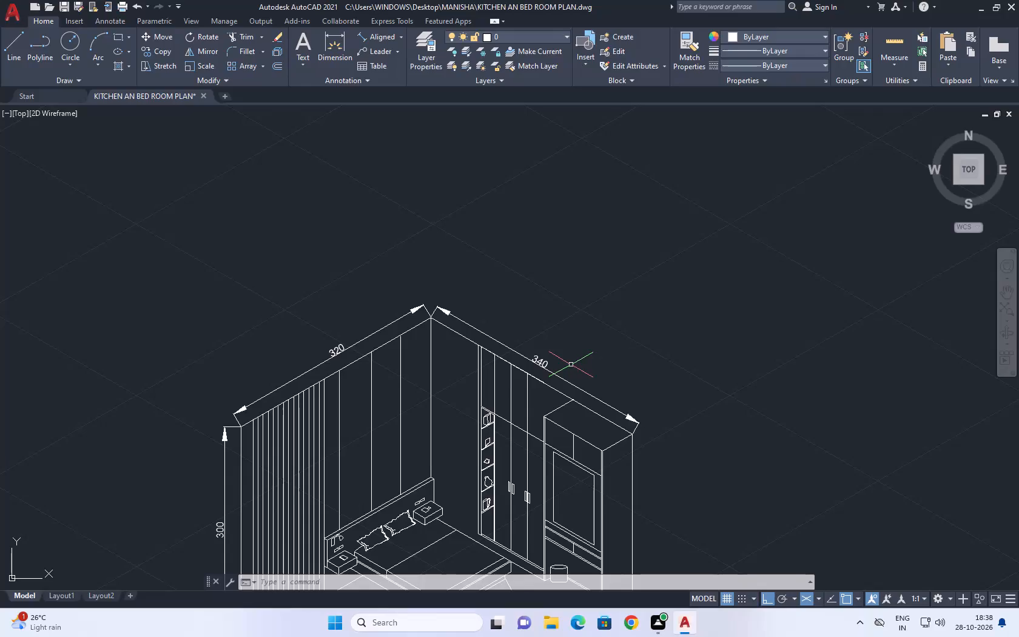
Examine the bedroom's top wall corner and the upper part of the wardrobe wall, along with the whole drawing.
middle_click_drag(459, 418, 548, 343)
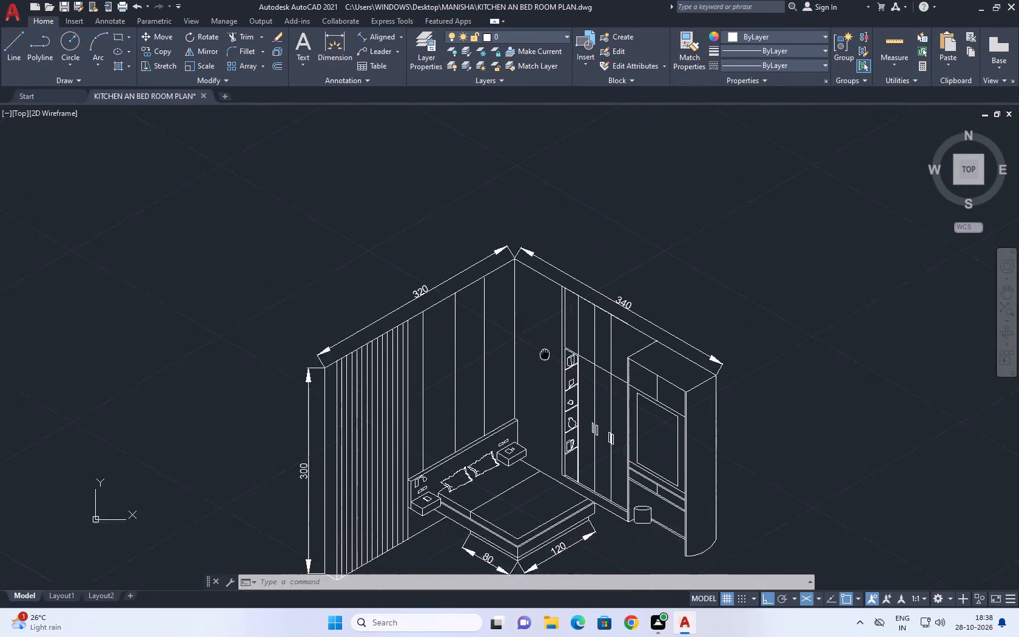
middle_click_drag(548, 343, 552, 292)
scroll(505, 215, "up", 1)
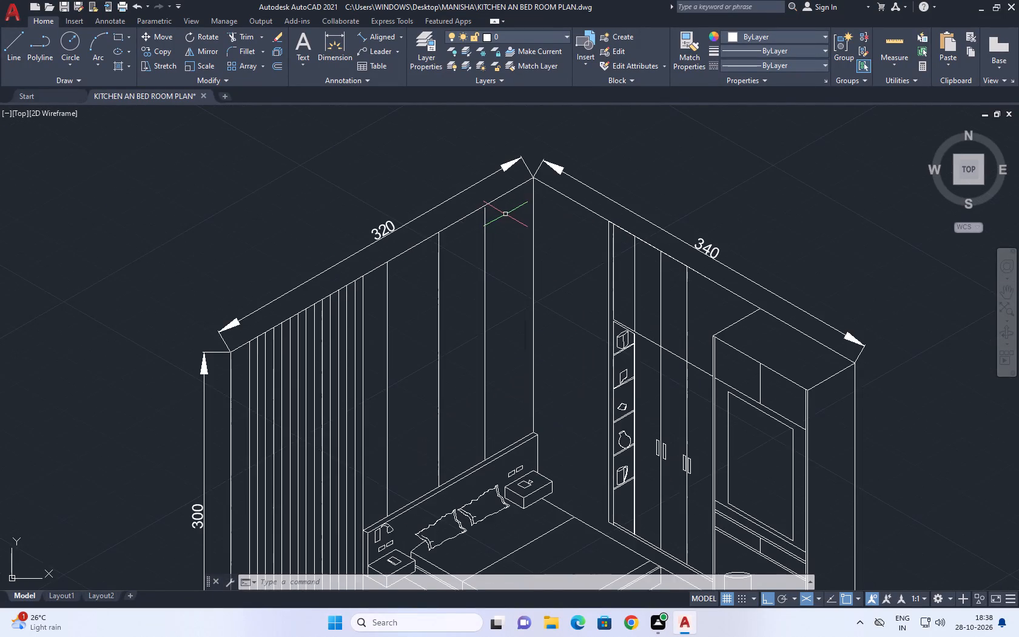
middle_click_drag(491, 202, 503, 232)
scroll(670, 241, "up", 2)
scroll(545, 254, "down", 1)
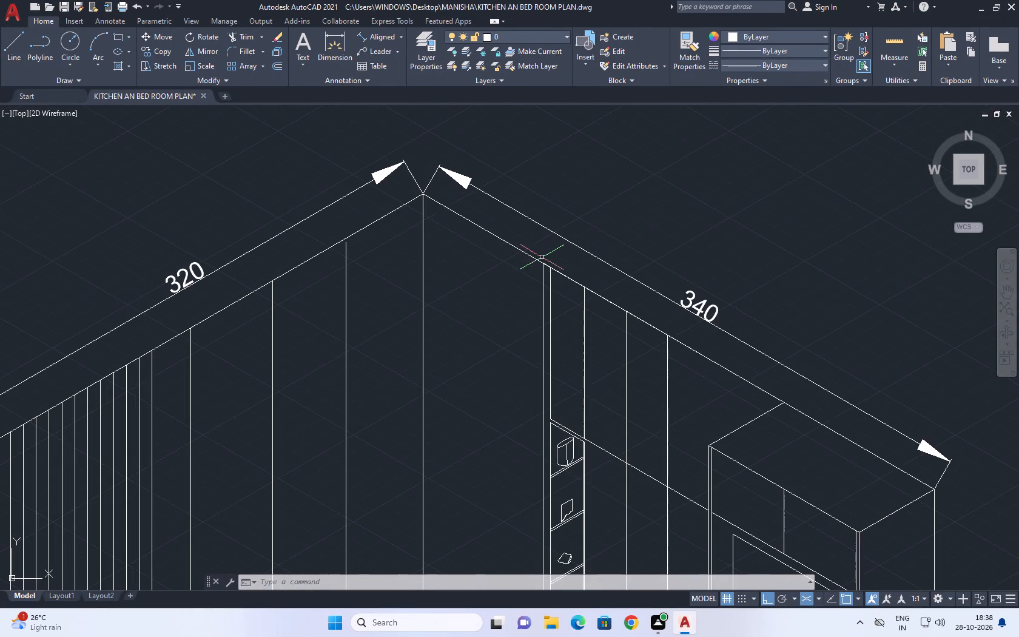
scroll(509, 289, "down", 1)
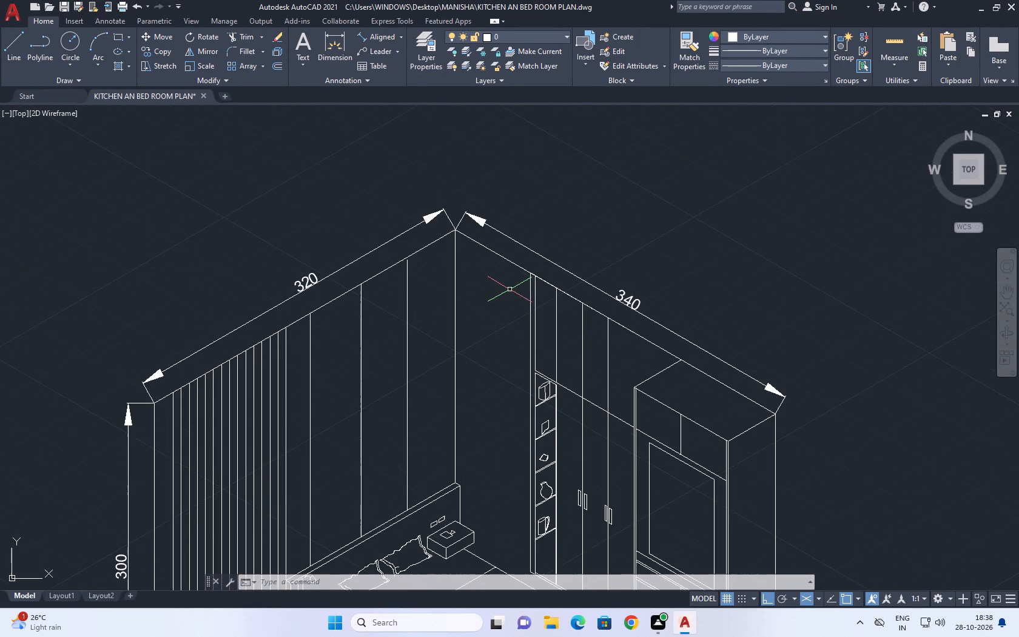
middle_click_drag(516, 289, 491, 265)
scroll(499, 277, "down", 1)
middle_click_drag(557, 323, 533, 231)
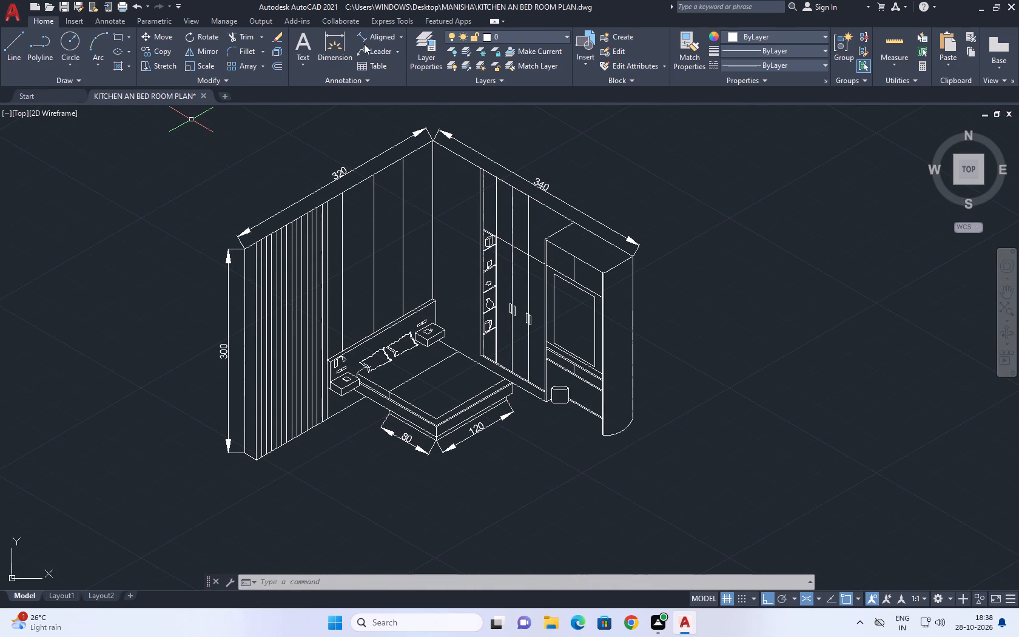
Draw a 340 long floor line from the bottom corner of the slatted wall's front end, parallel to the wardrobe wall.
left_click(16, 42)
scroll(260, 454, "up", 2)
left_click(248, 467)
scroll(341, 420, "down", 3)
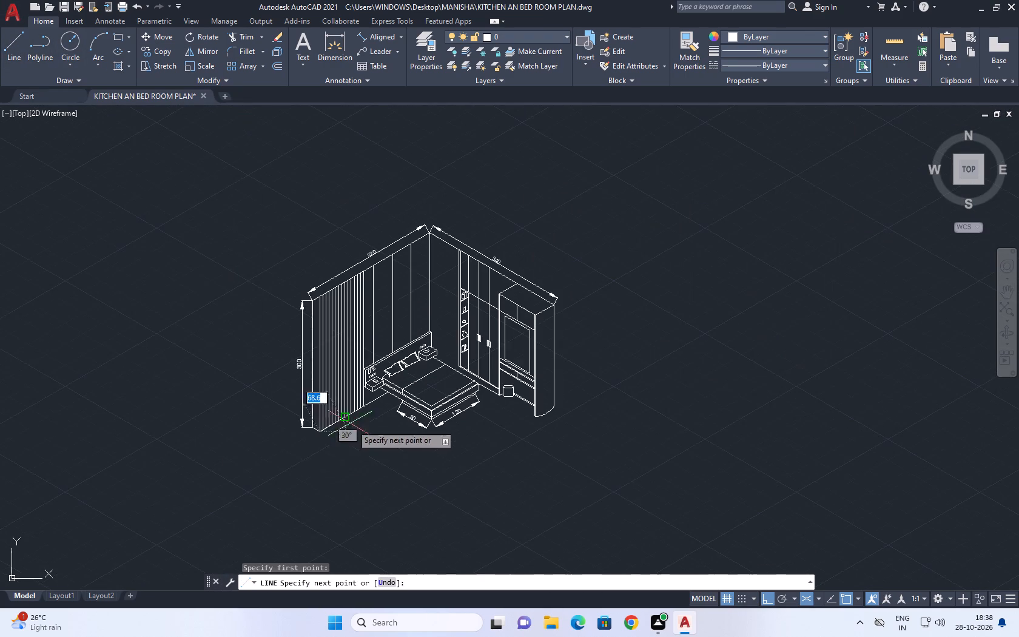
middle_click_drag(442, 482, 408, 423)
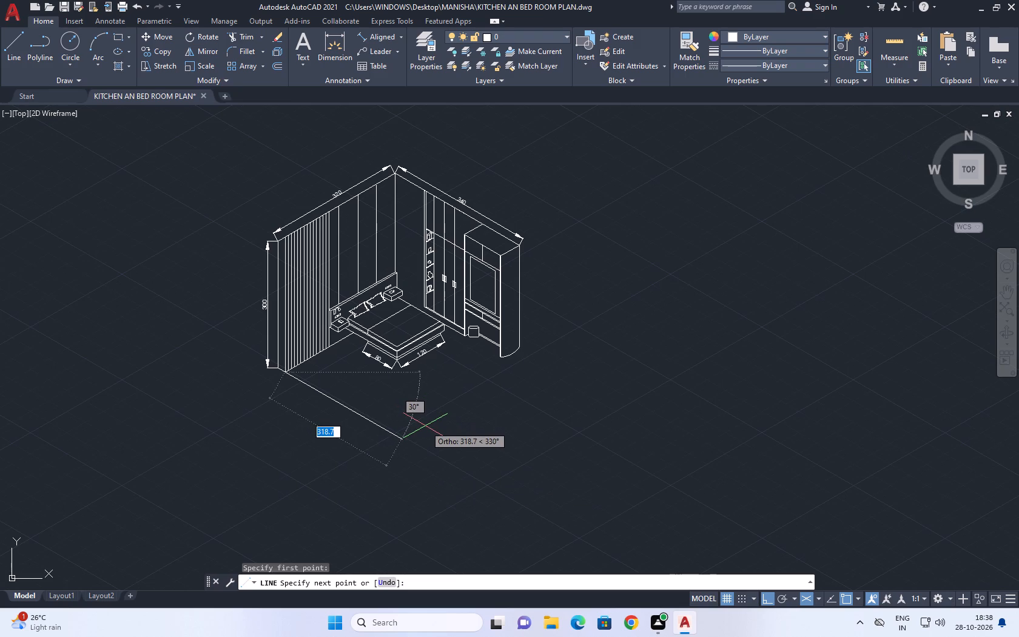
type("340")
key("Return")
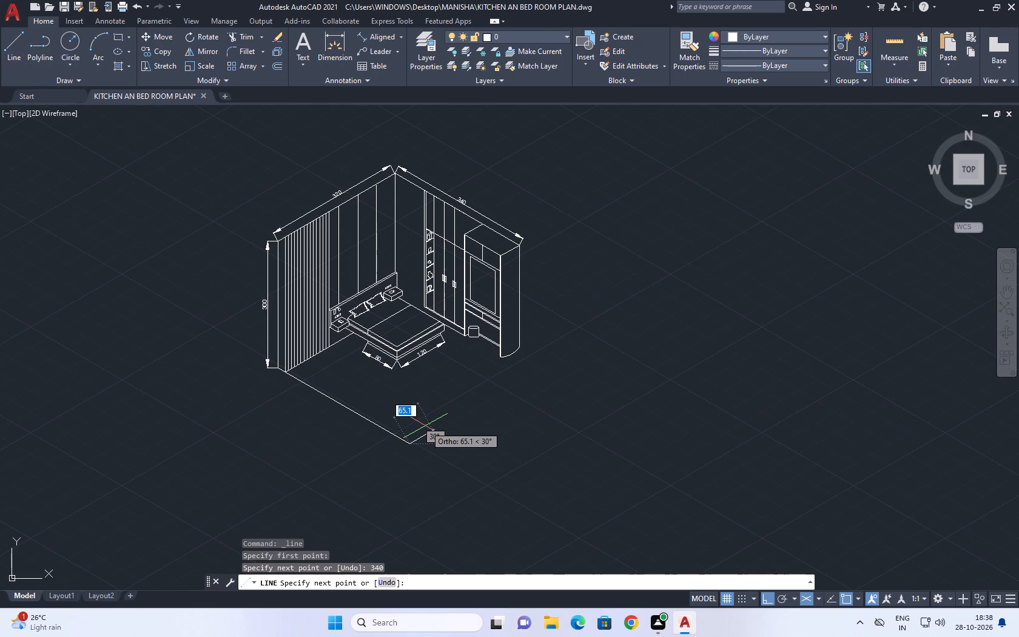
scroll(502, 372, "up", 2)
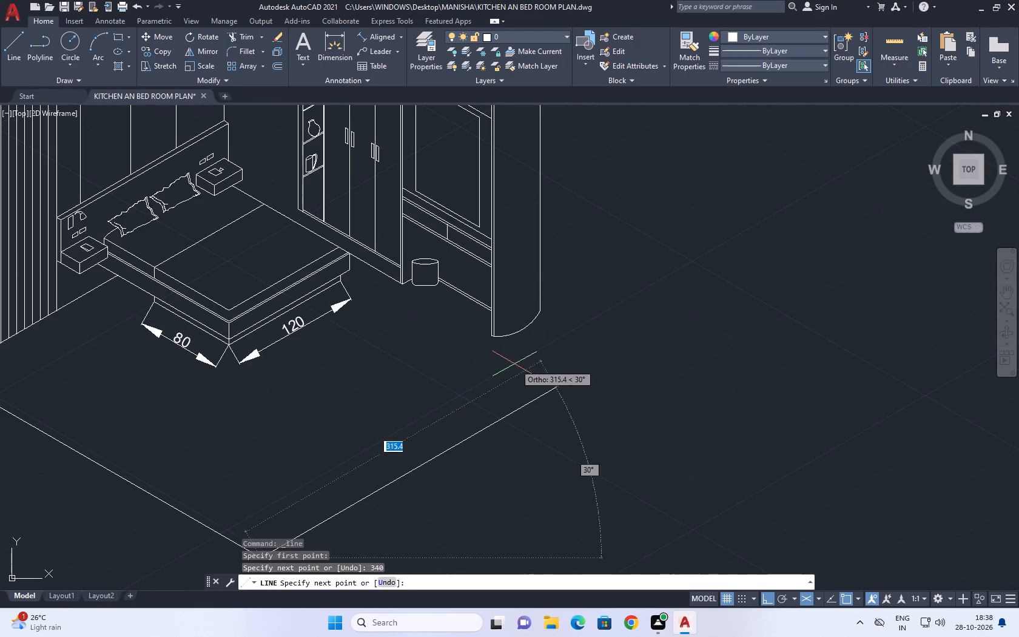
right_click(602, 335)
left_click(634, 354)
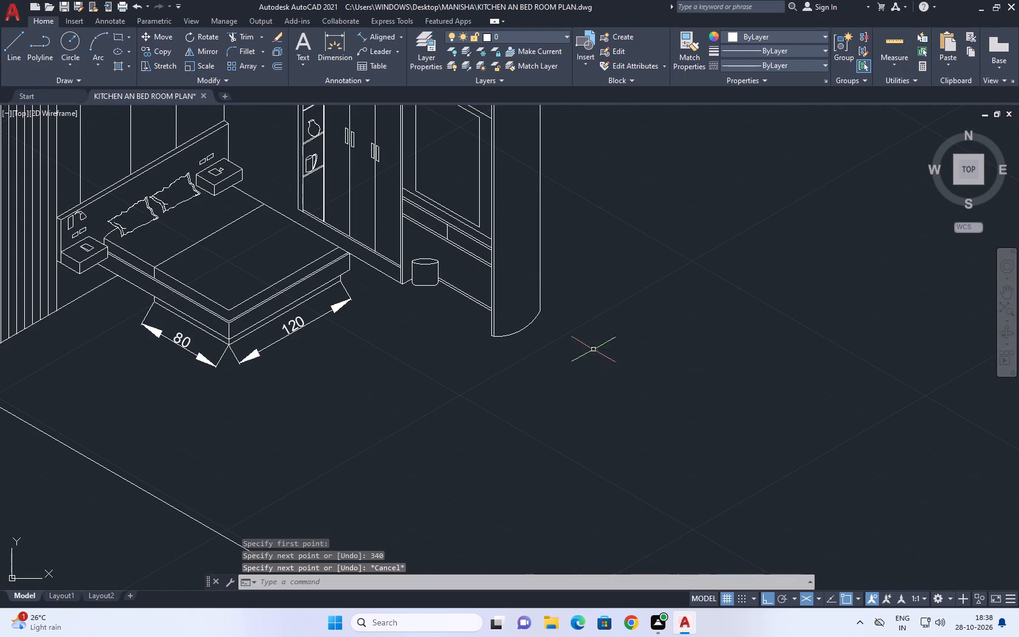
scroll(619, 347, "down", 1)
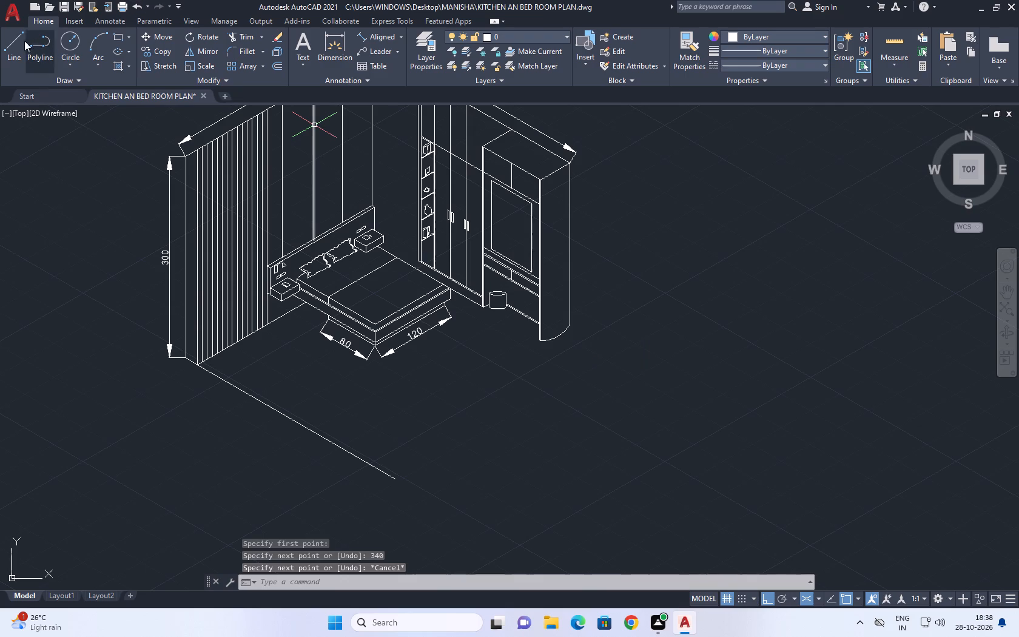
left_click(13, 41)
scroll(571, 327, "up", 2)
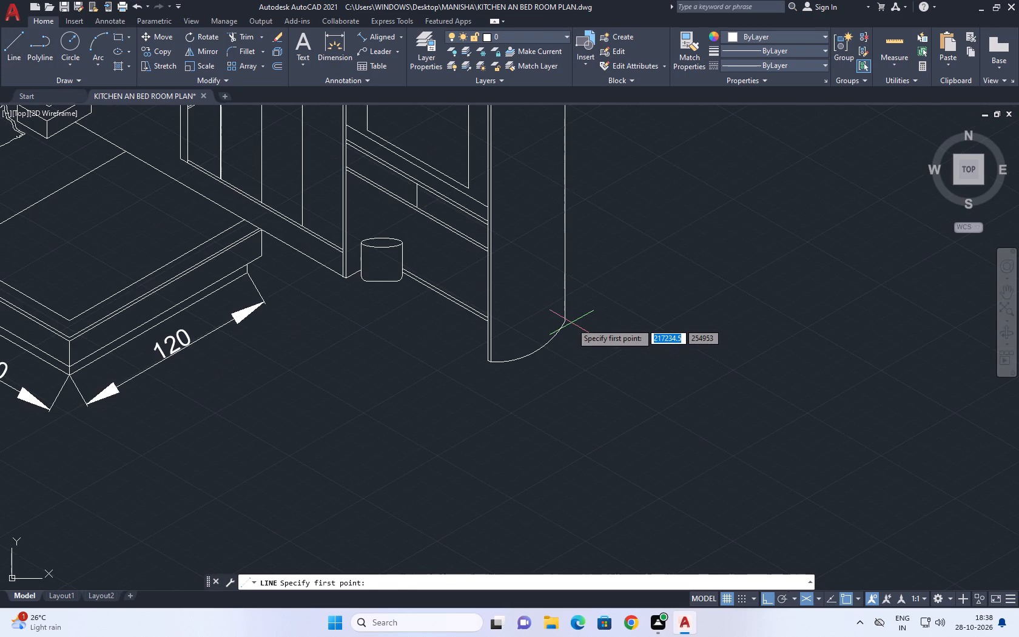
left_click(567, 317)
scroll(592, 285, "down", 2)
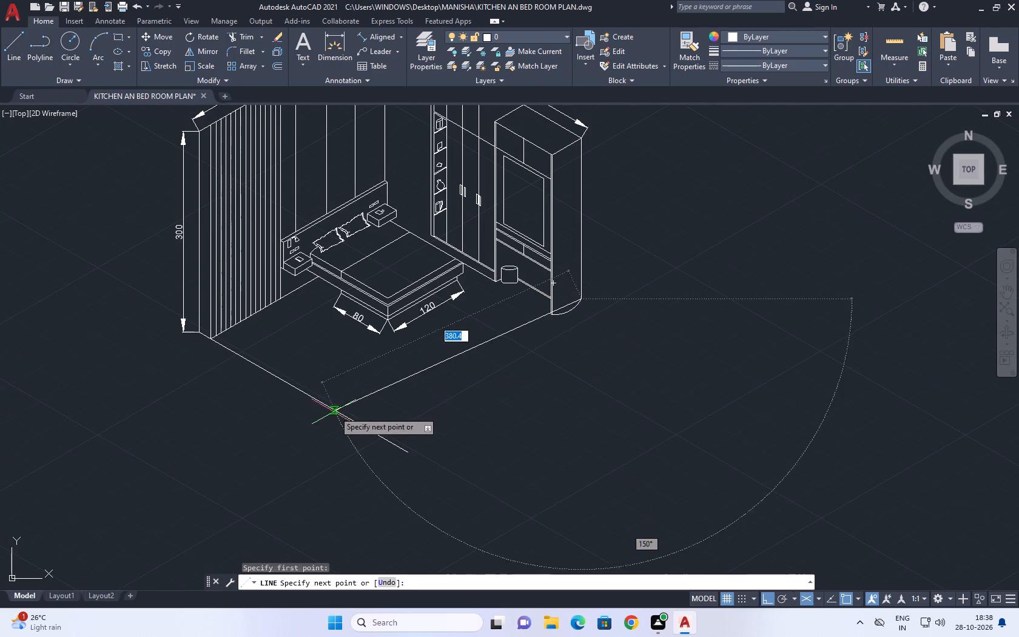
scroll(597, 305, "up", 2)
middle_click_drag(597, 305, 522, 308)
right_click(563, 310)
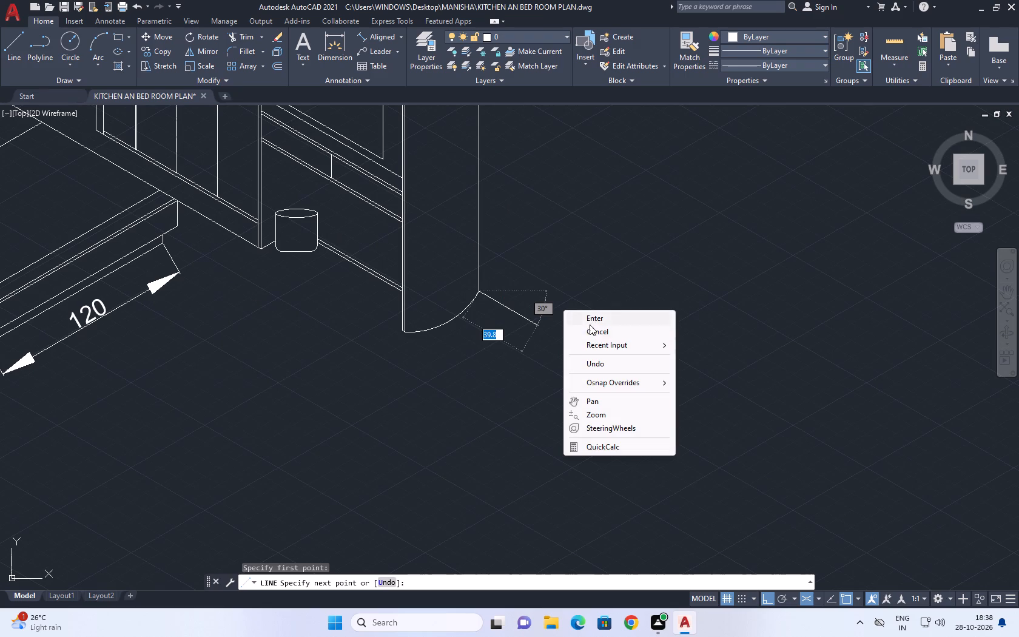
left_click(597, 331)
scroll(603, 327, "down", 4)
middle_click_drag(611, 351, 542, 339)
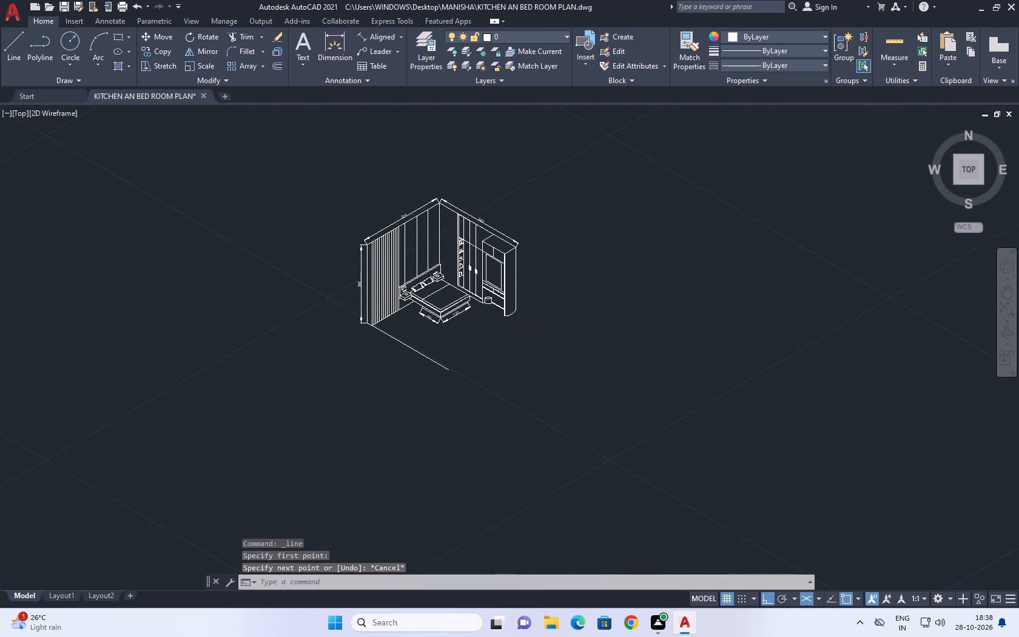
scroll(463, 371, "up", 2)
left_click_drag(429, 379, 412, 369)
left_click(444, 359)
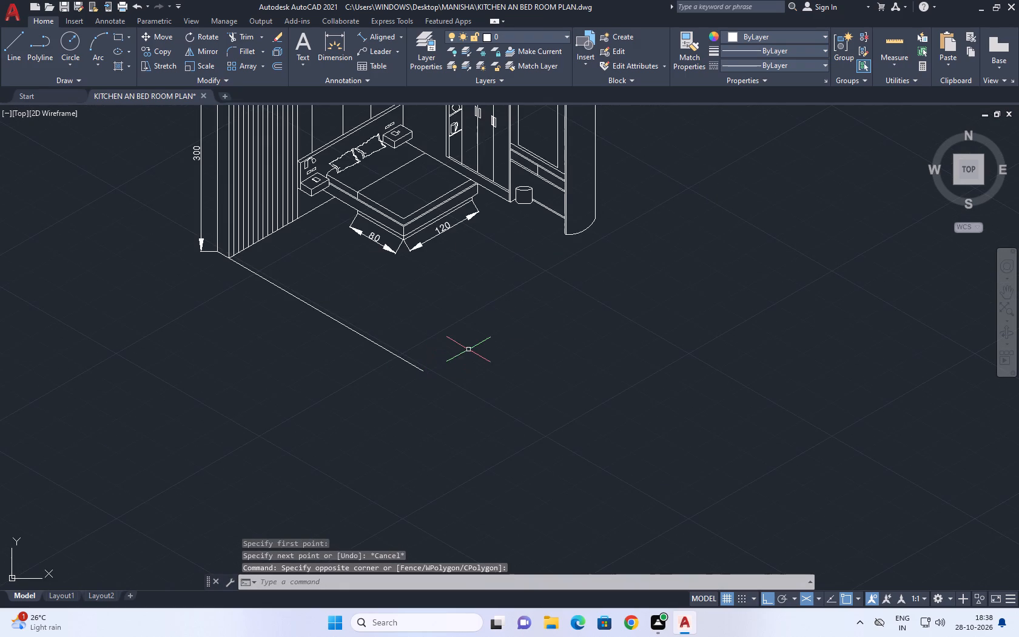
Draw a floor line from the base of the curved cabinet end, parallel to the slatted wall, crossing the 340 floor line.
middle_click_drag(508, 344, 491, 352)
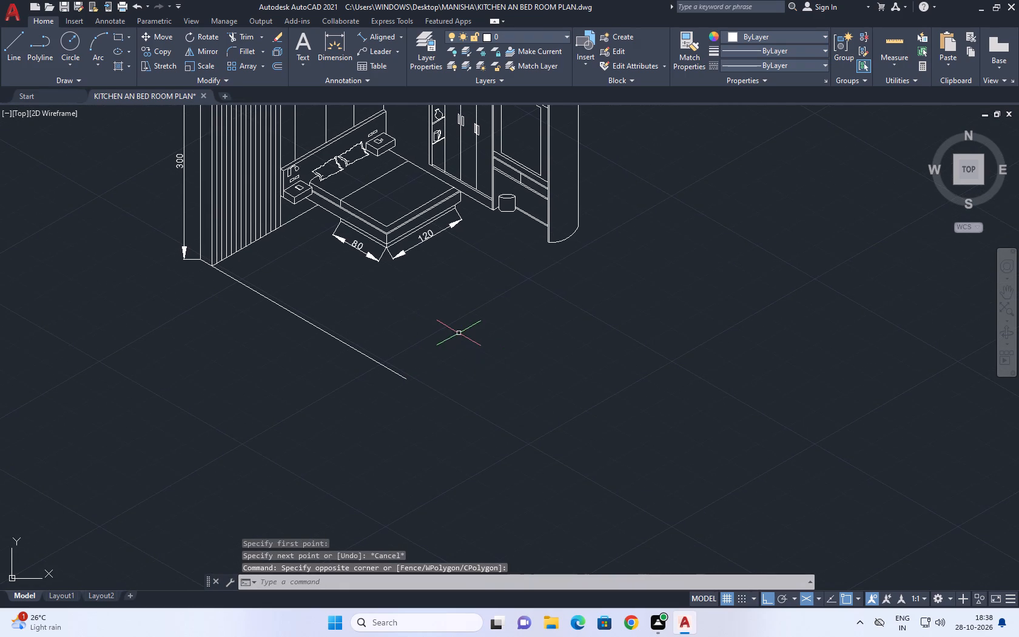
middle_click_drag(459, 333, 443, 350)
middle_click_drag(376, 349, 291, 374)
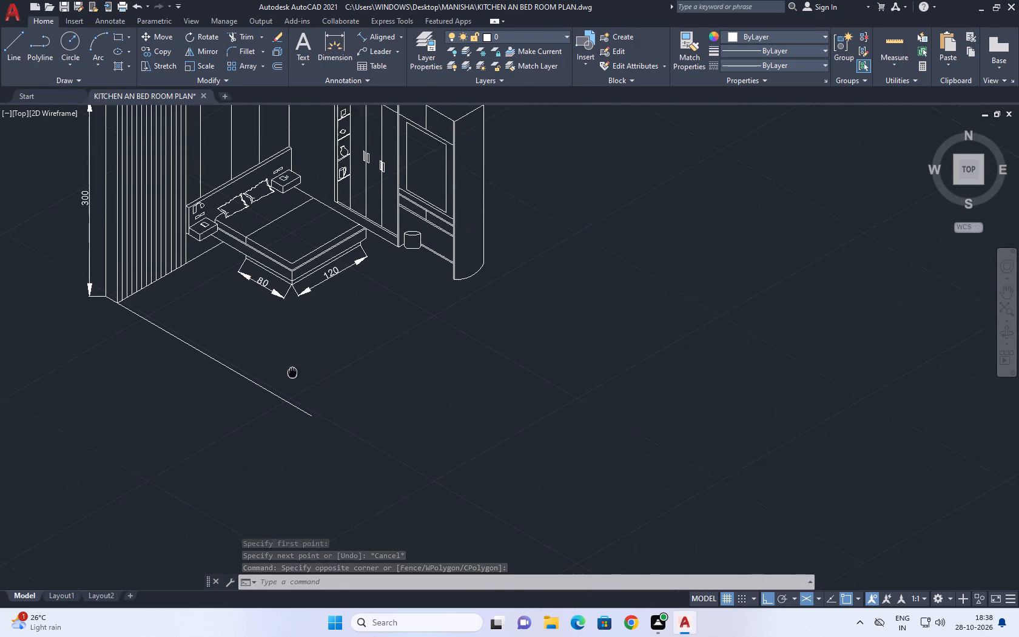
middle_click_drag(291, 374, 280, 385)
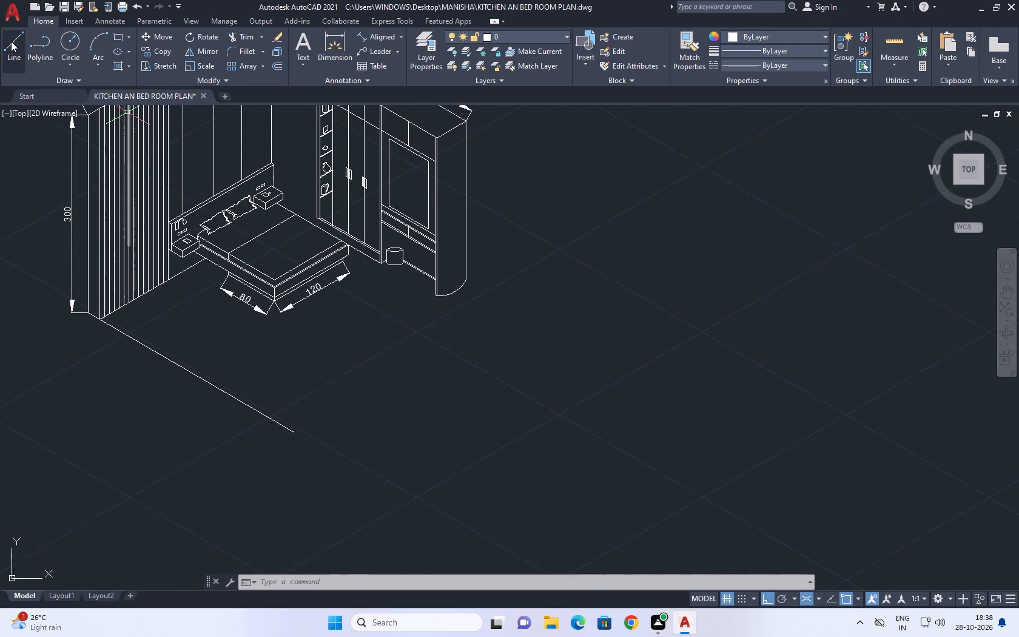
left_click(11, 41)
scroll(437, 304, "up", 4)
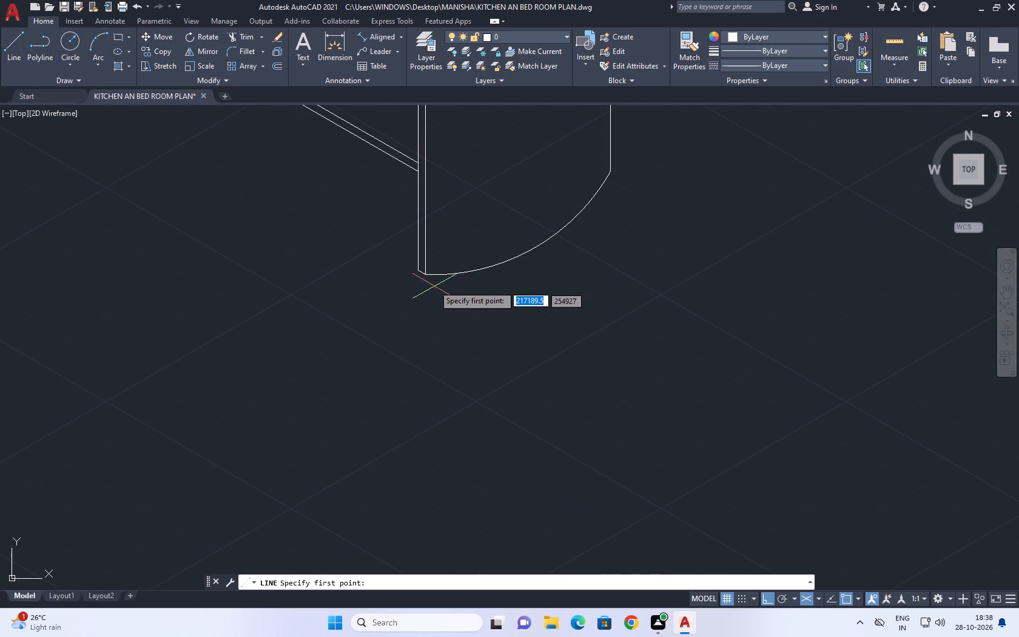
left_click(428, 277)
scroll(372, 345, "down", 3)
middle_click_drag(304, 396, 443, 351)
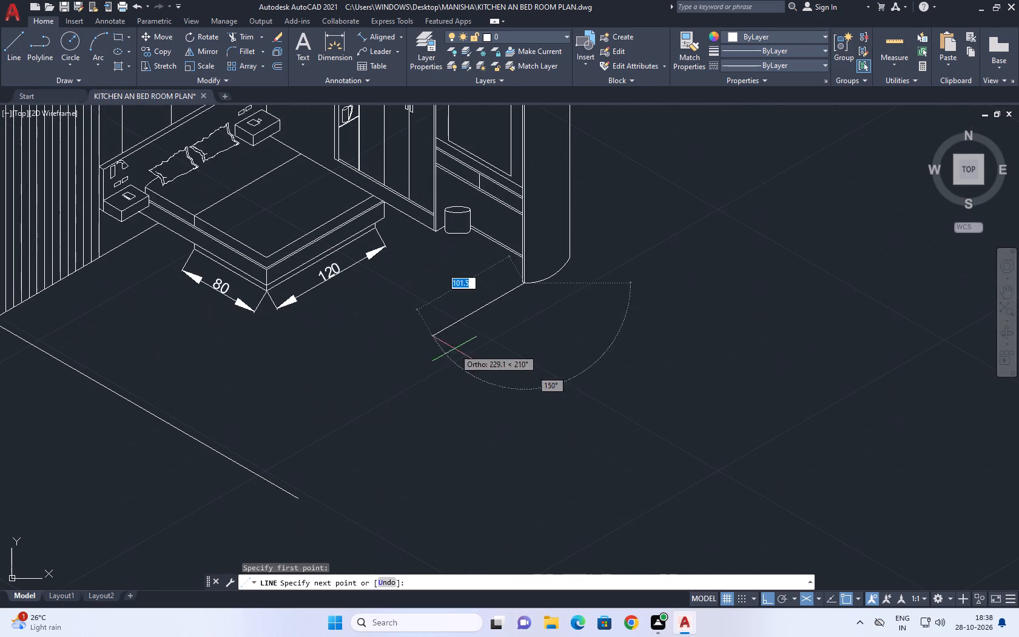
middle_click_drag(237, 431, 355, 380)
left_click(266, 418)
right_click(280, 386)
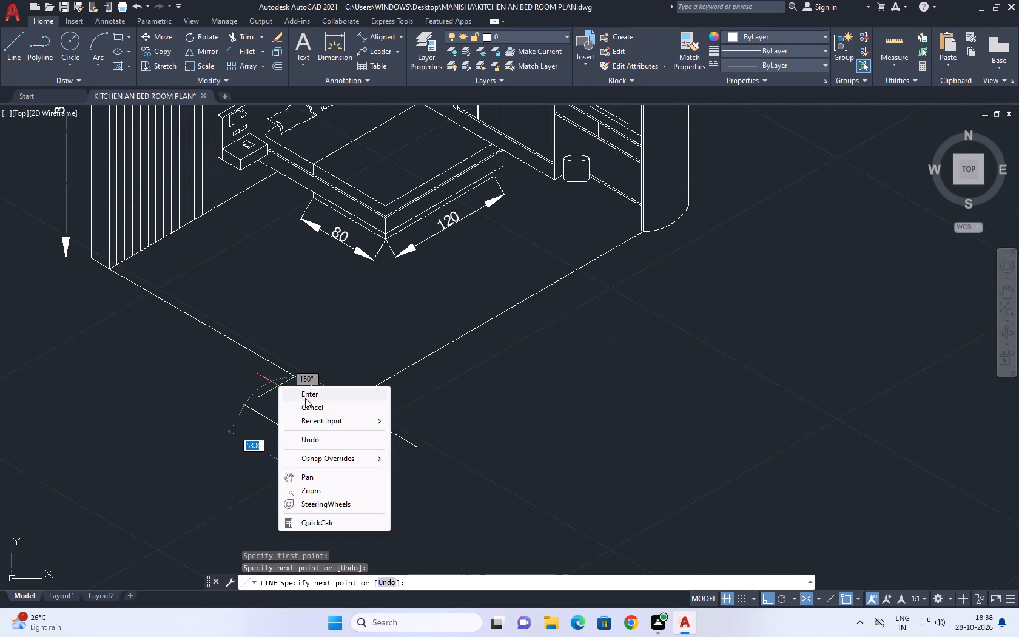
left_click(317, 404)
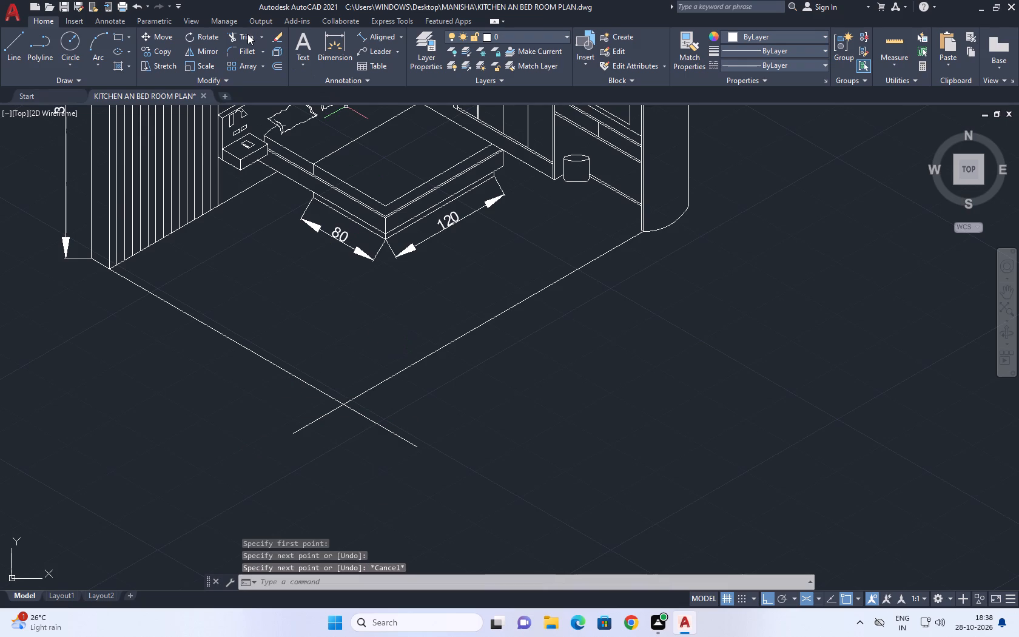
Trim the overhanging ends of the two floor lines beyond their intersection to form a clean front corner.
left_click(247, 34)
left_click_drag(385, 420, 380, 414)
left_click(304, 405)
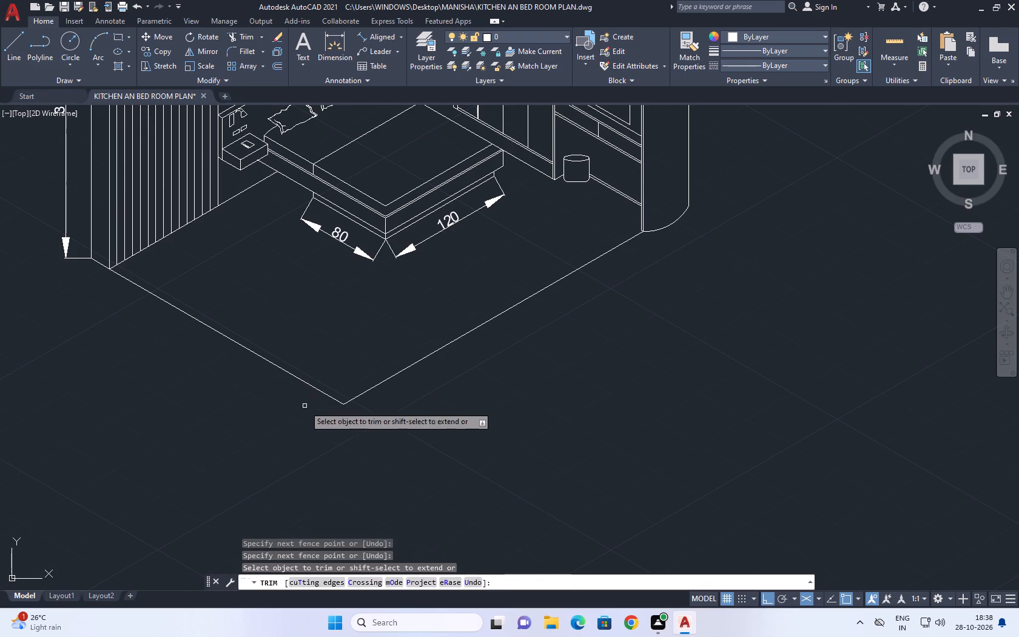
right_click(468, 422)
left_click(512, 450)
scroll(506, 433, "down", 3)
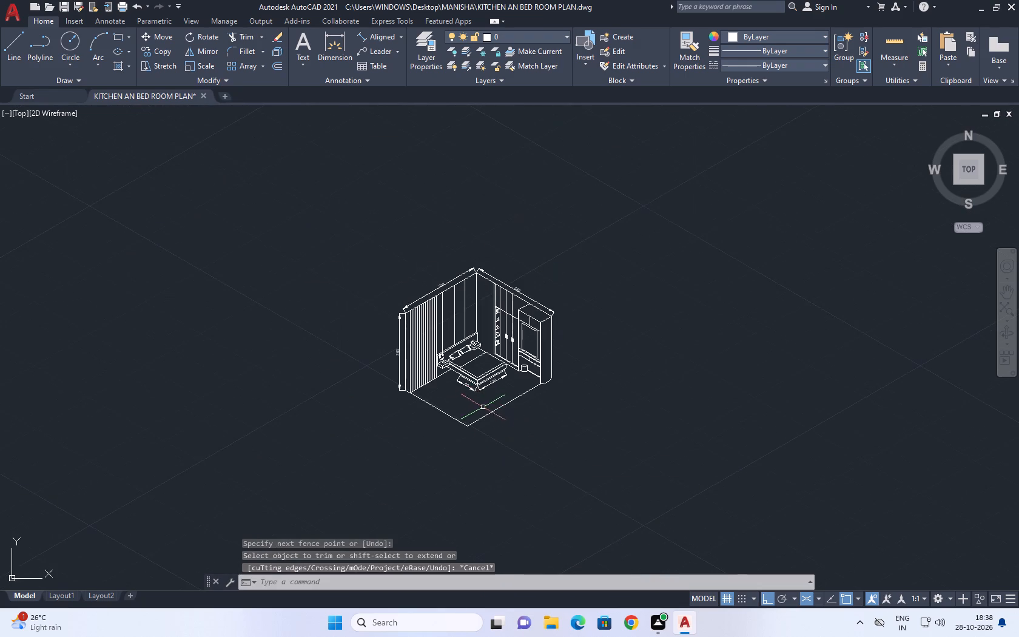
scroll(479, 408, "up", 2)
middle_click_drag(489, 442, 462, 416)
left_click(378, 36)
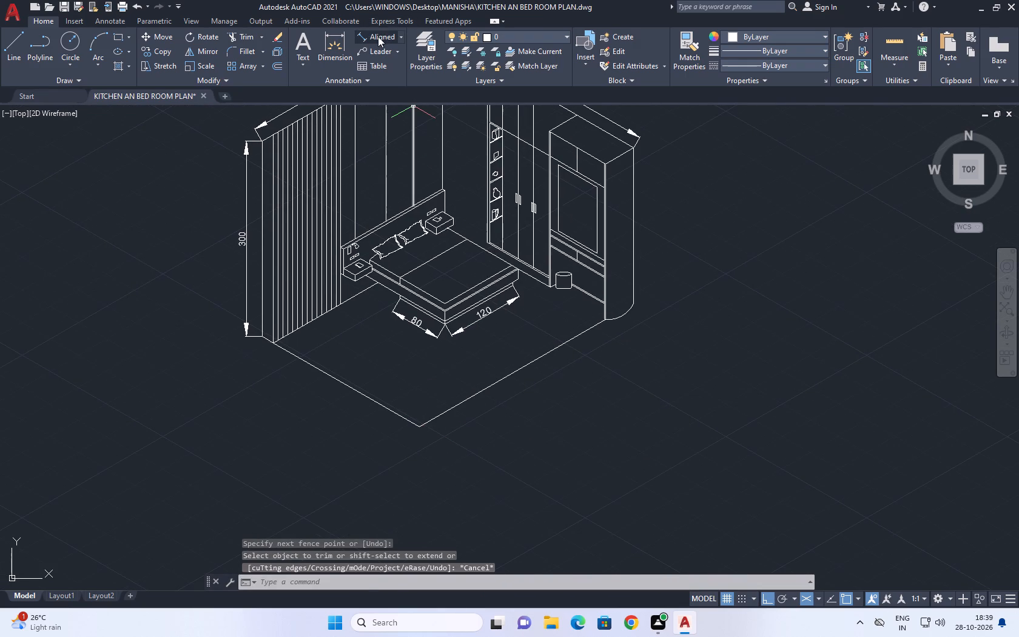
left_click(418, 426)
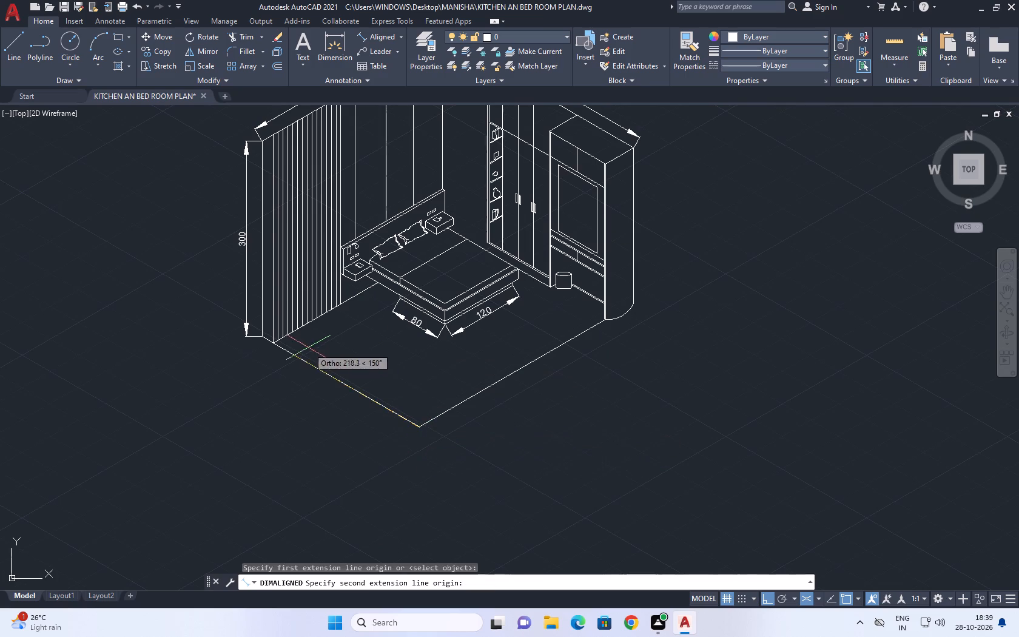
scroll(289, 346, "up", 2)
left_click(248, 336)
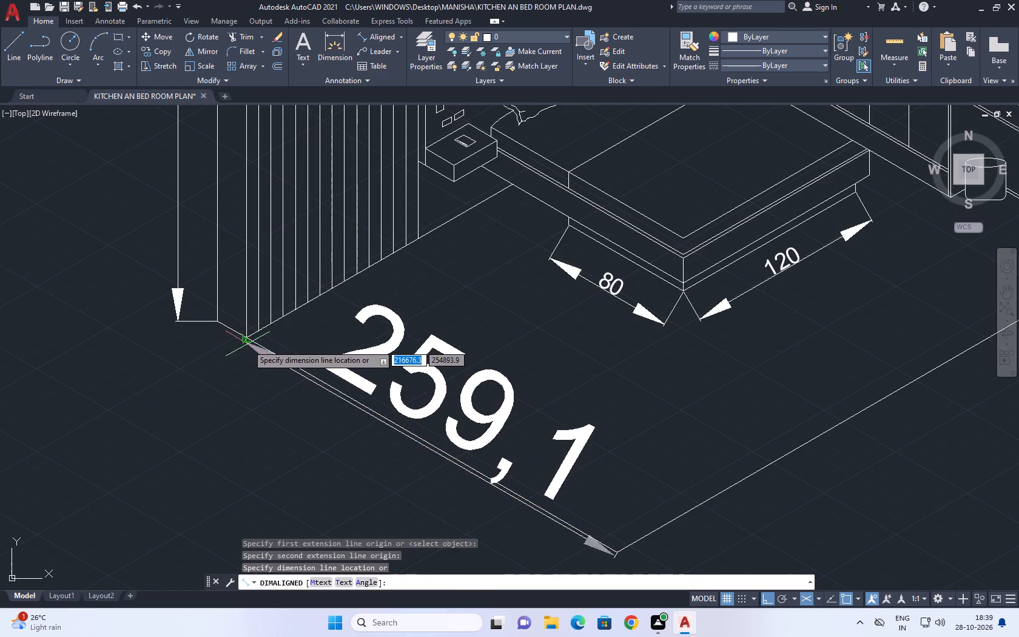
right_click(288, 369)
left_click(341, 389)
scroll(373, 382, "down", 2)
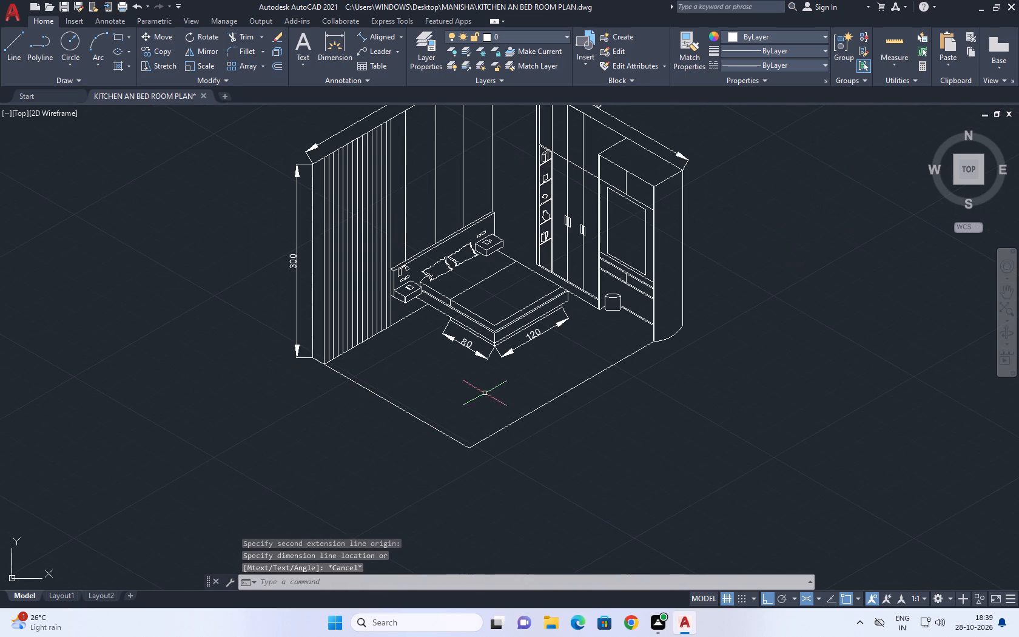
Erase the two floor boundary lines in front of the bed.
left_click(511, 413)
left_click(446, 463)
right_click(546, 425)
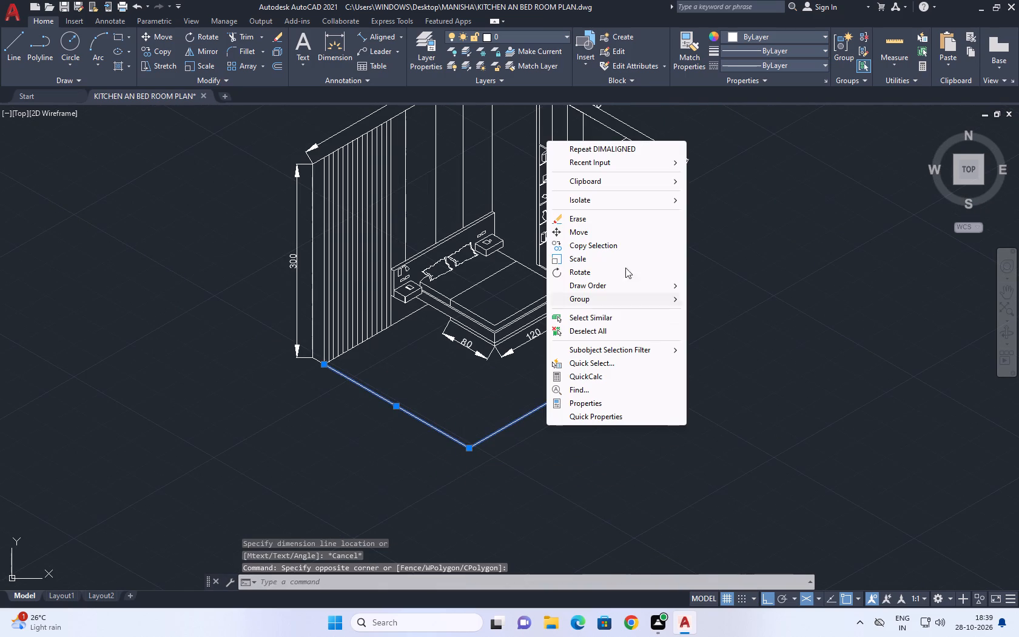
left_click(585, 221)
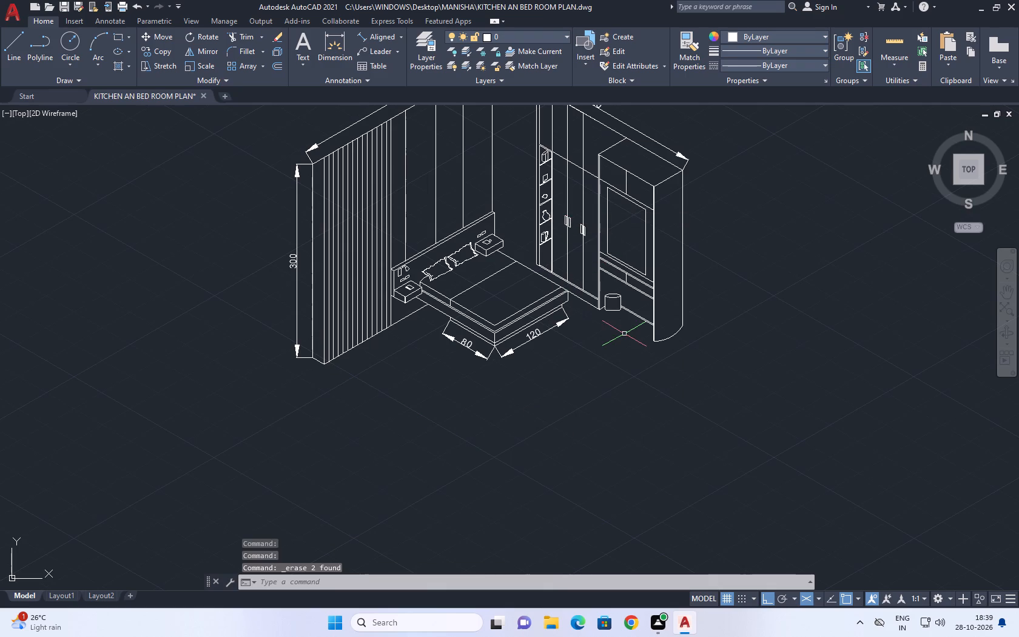
Examine the bed and headboard area, the panelled wall above it and the top of the dimensioned walls.
middle_click_drag(626, 335, 480, 365)
scroll(281, 289, "up", 1)
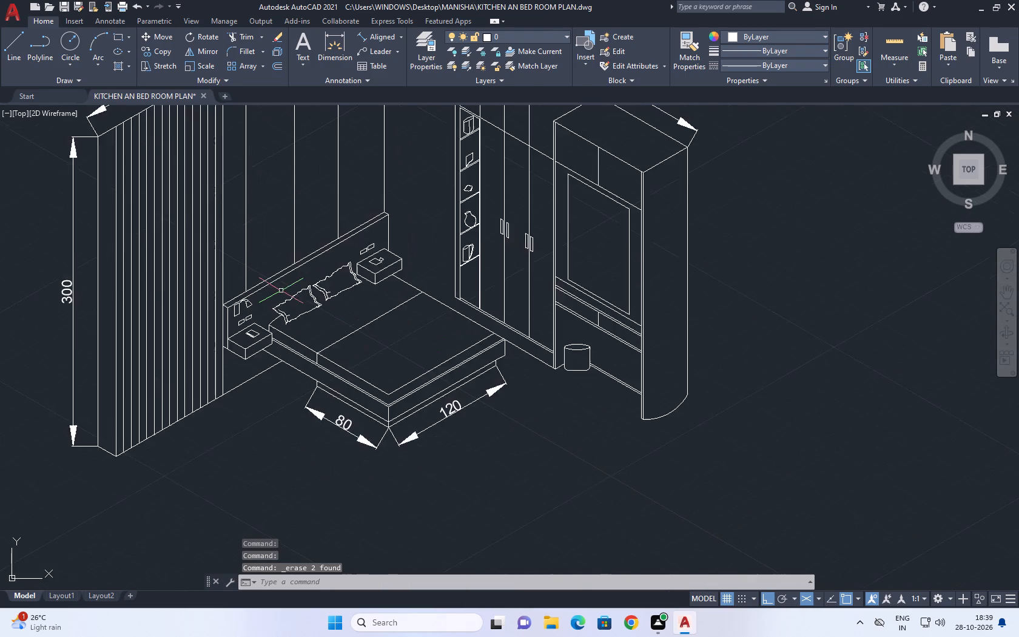
scroll(281, 291, "up", 1)
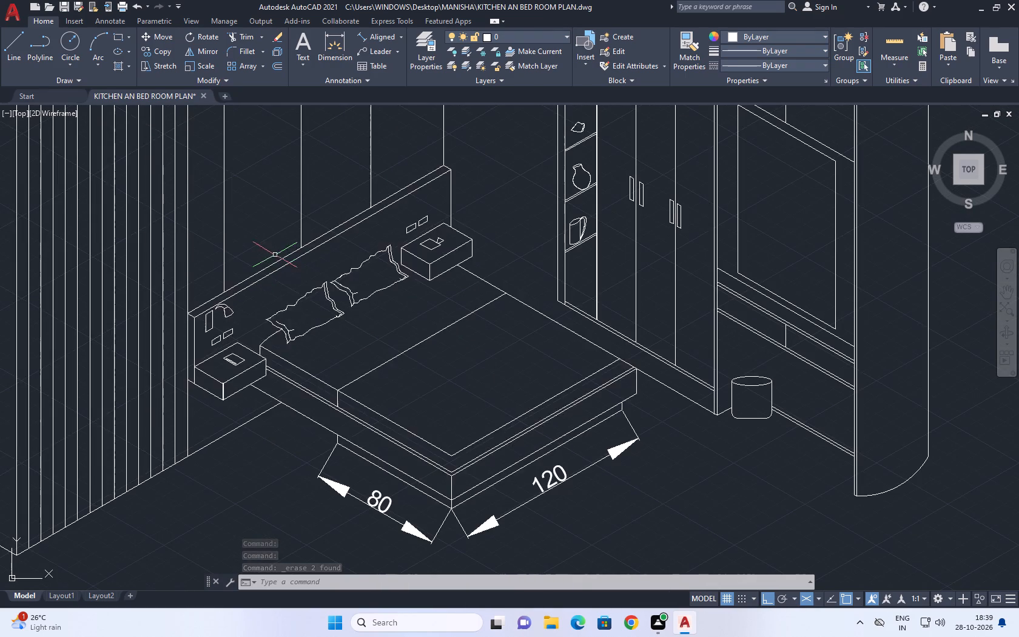
middle_click_drag(276, 254, 415, 405)
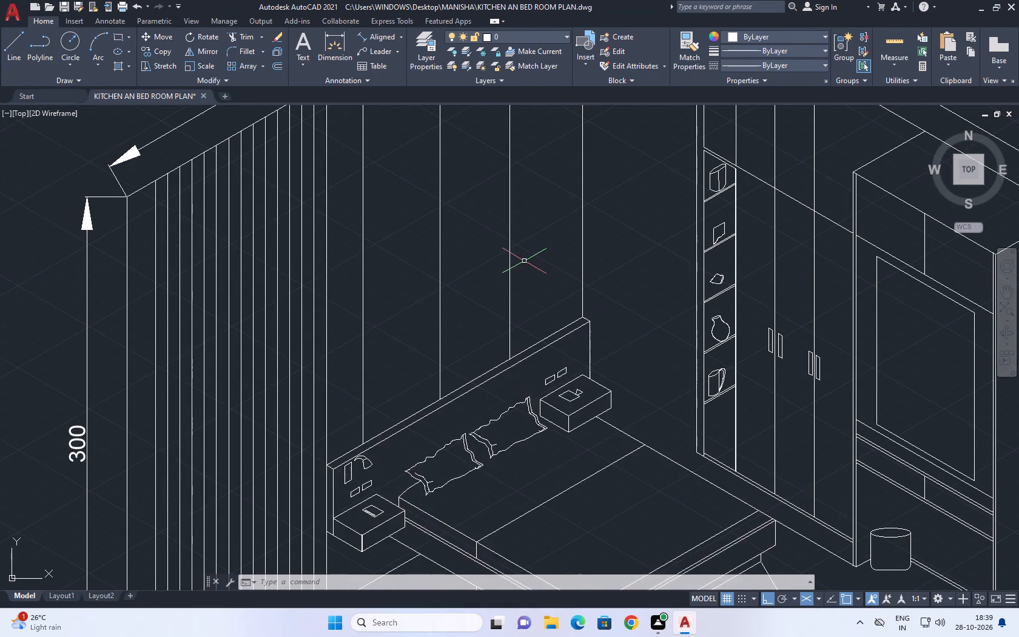
middle_click_drag(524, 261, 561, 409)
scroll(561, 409, "down", 1)
middle_click_drag(563, 373, 538, 368)
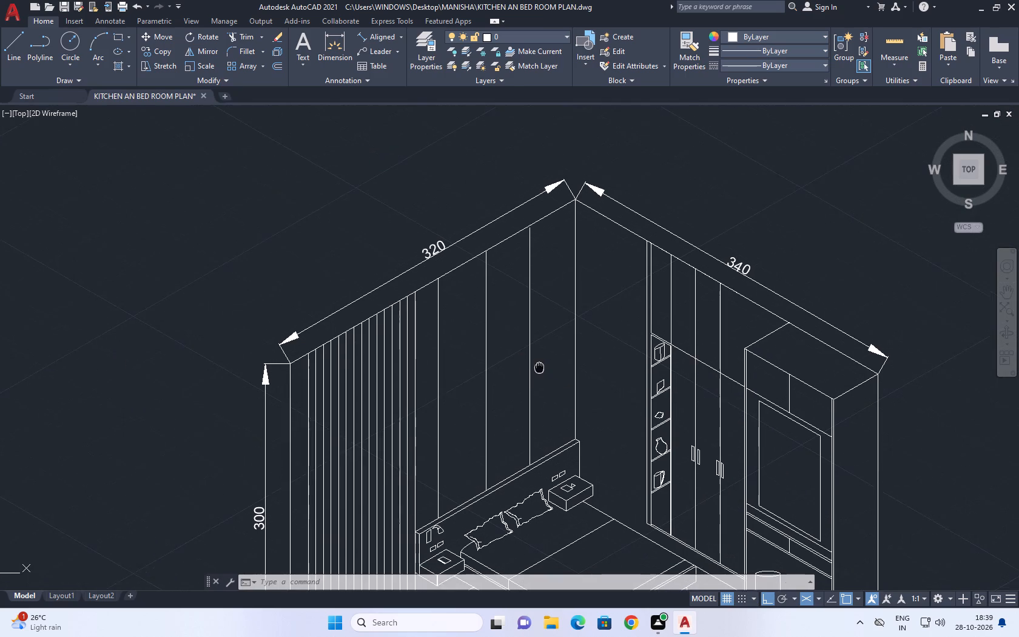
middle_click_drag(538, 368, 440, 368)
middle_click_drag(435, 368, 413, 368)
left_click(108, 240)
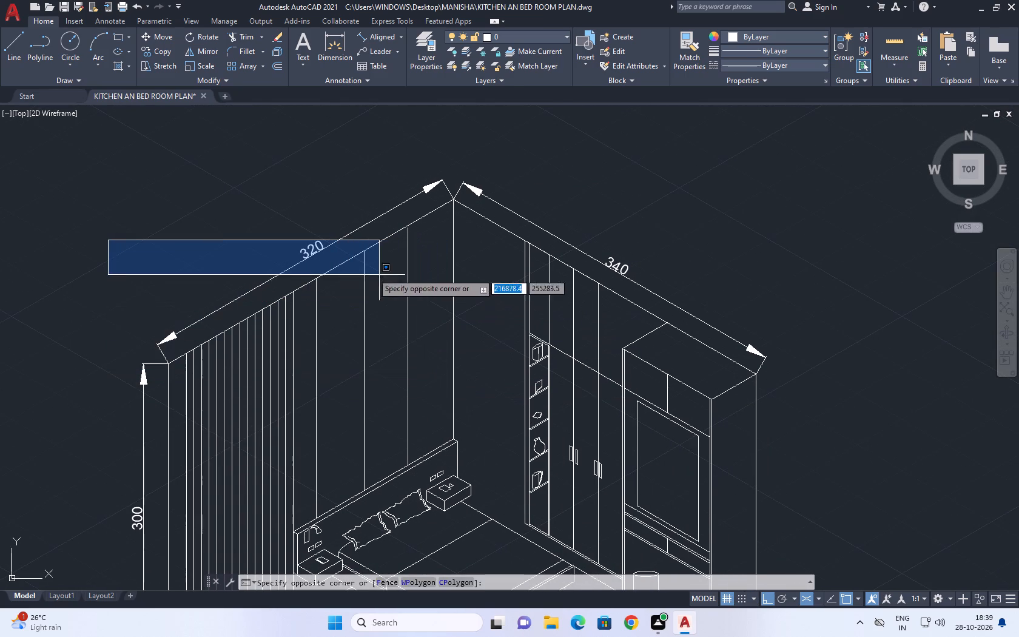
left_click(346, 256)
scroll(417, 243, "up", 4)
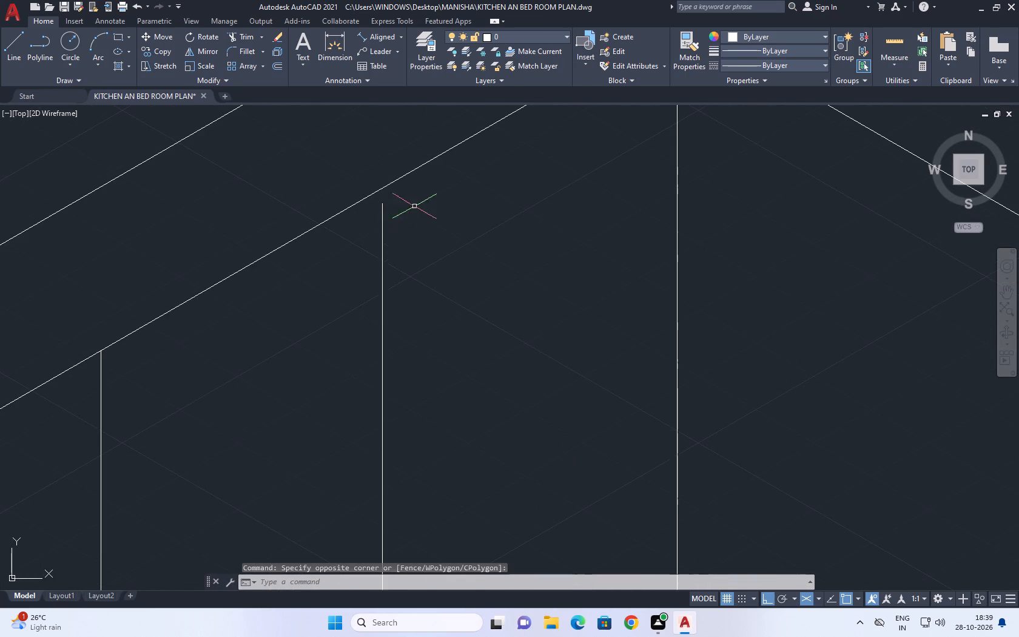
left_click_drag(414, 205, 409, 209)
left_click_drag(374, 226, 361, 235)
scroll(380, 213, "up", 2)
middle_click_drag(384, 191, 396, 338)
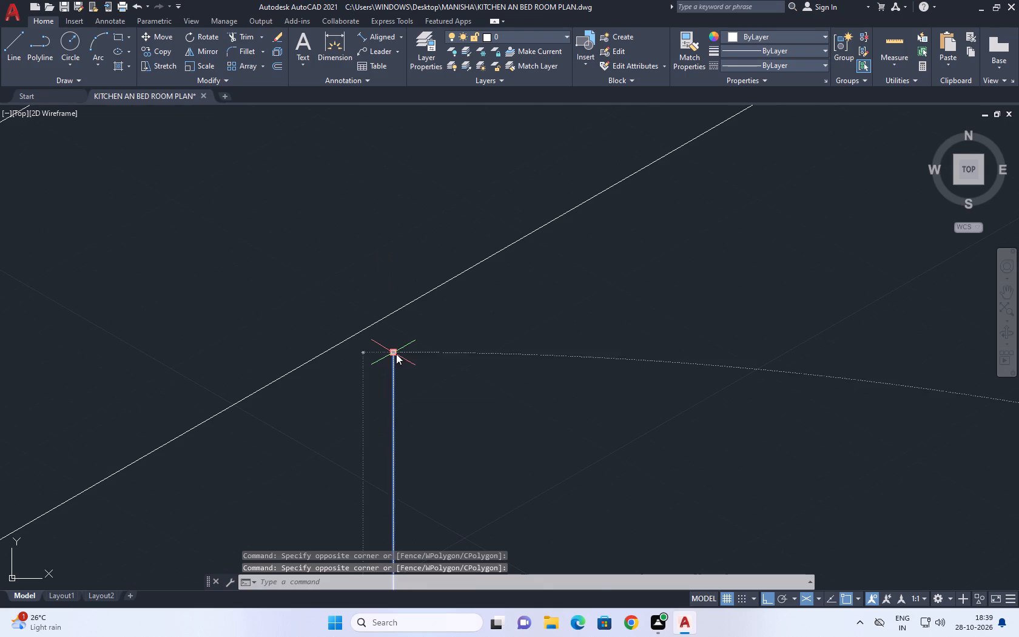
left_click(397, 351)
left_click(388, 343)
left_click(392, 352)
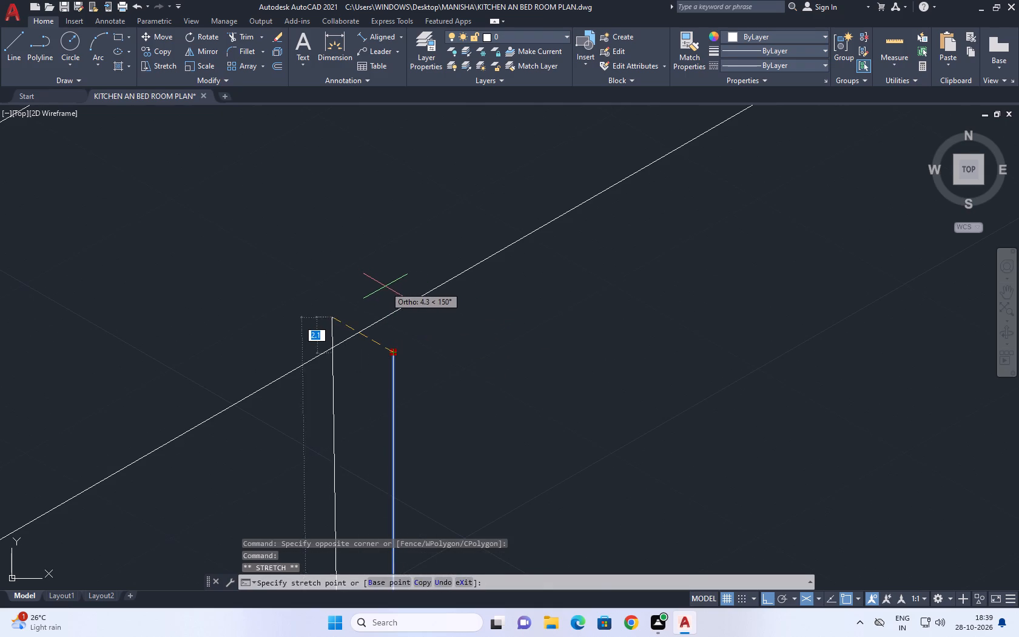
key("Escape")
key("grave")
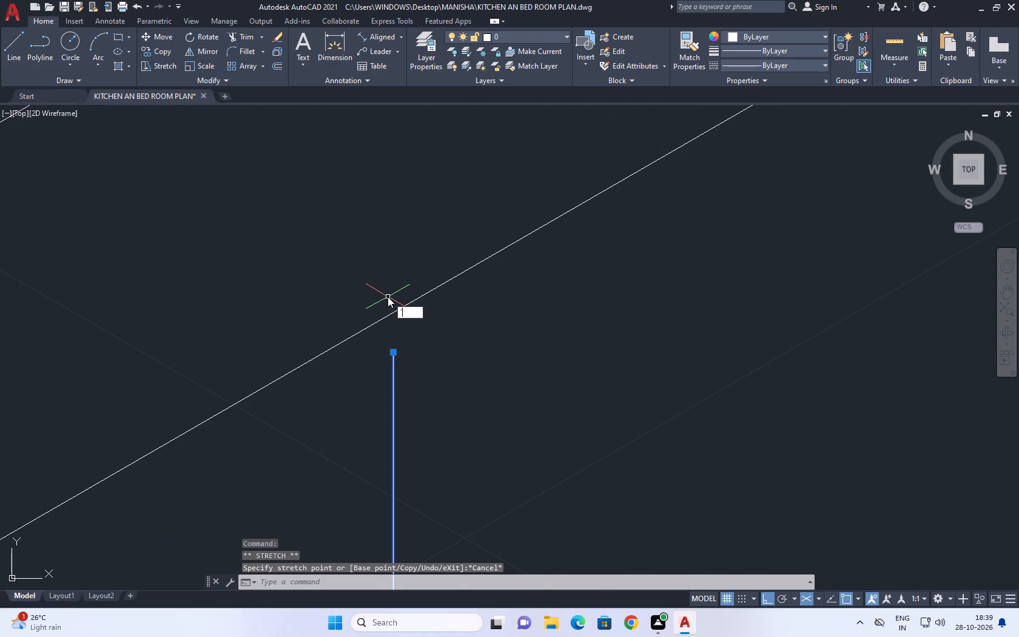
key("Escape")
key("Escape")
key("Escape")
Extend the short vertical panel line above the headboard up to the wall's top edge.
type("EX")
key("space")
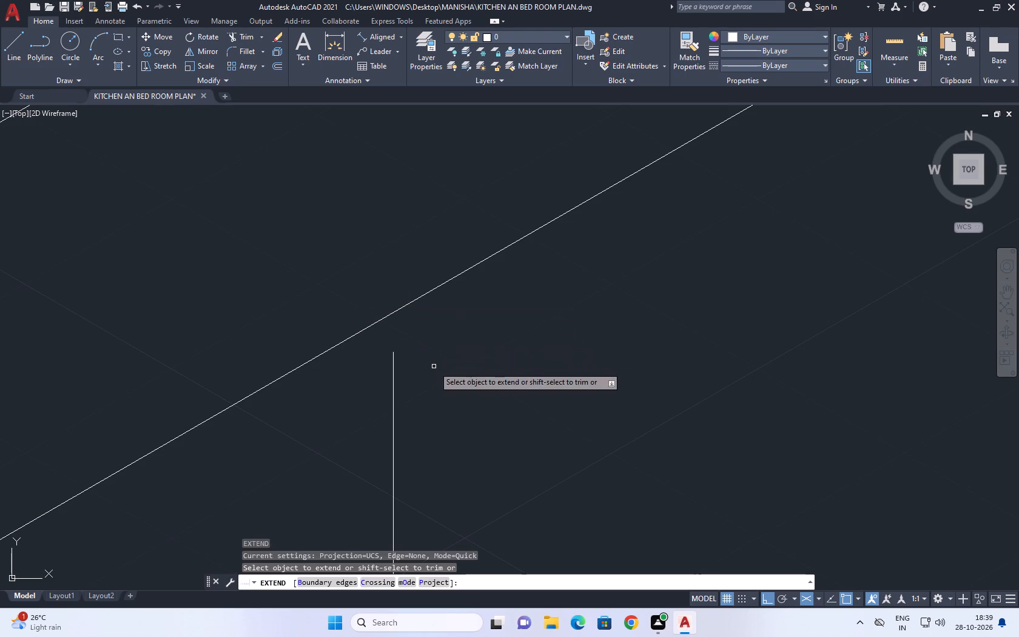
left_click_drag(434, 366, 409, 382)
left_click(338, 408)
right_click(488, 323)
left_click(528, 344)
Set the arrow size of the bed's 120 dimension to 5.
scroll(456, 322, "down", 4)
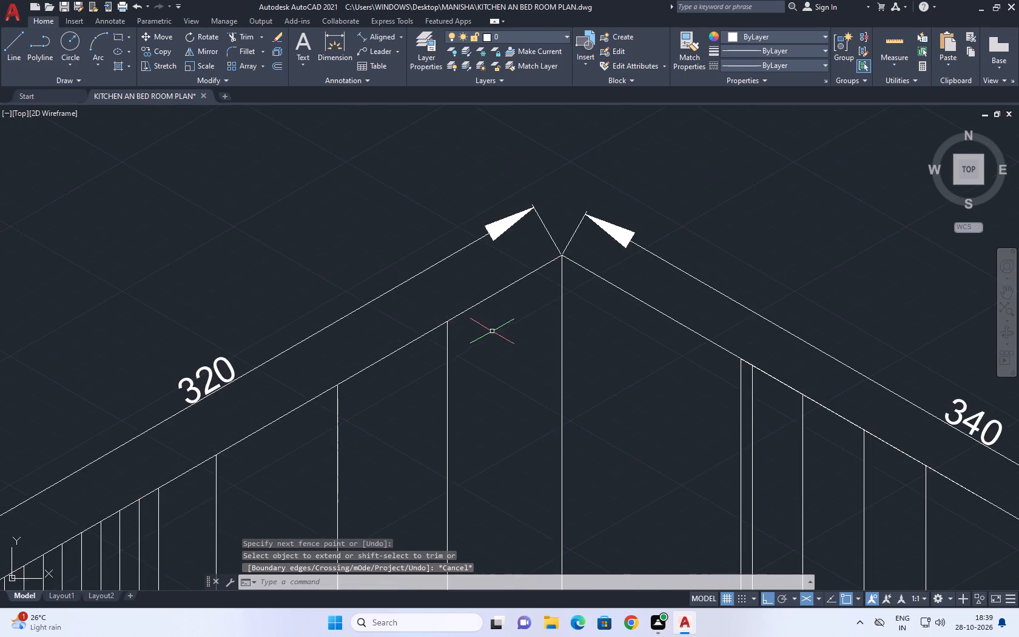
scroll(496, 331, "down", 2)
middle_click_drag(539, 349, 399, 249)
scroll(397, 248, "up", 1)
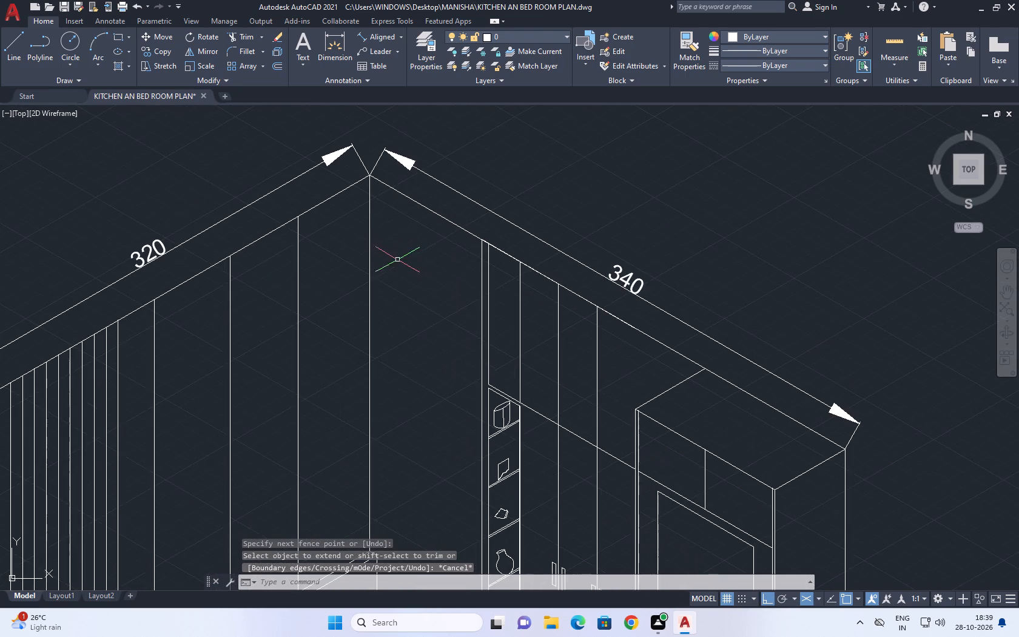
scroll(408, 281, "down", 1)
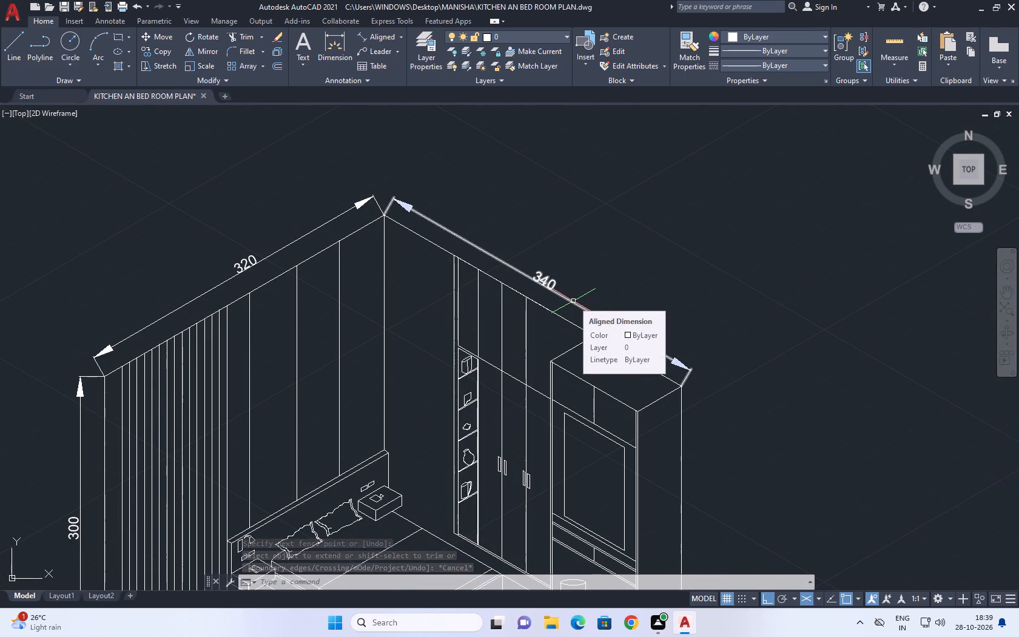
scroll(510, 59, "down", 1)
middle_click_drag(446, 351, 513, 294)
scroll(497, 311, "down", 1)
middle_click_drag(409, 397, 431, 336)
scroll(528, 451, "up", 2)
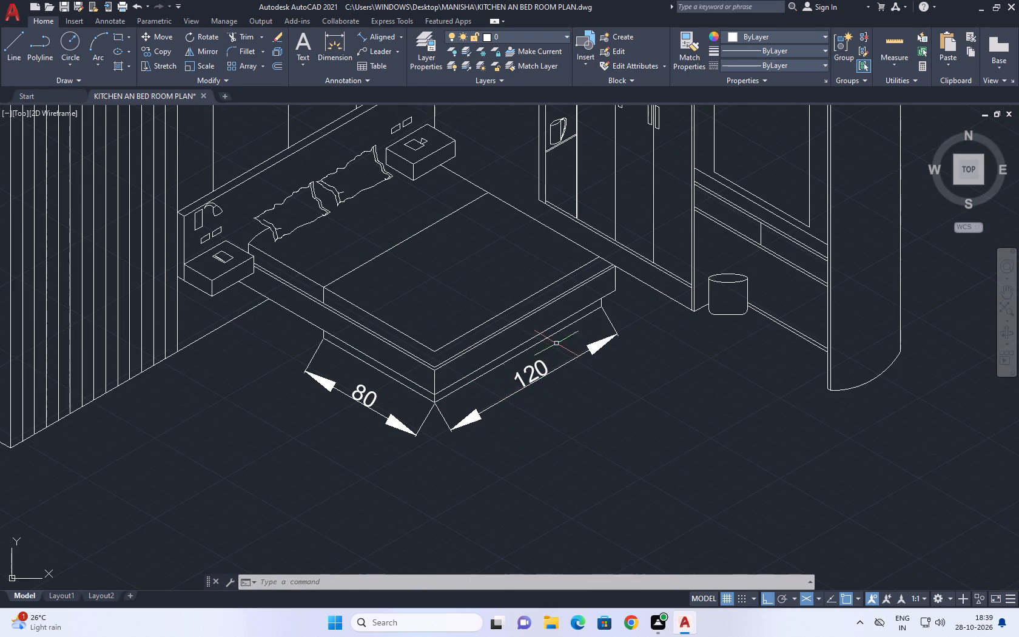
middle_click_drag(574, 308, 531, 443)
left_click_drag(526, 496, 525, 502)
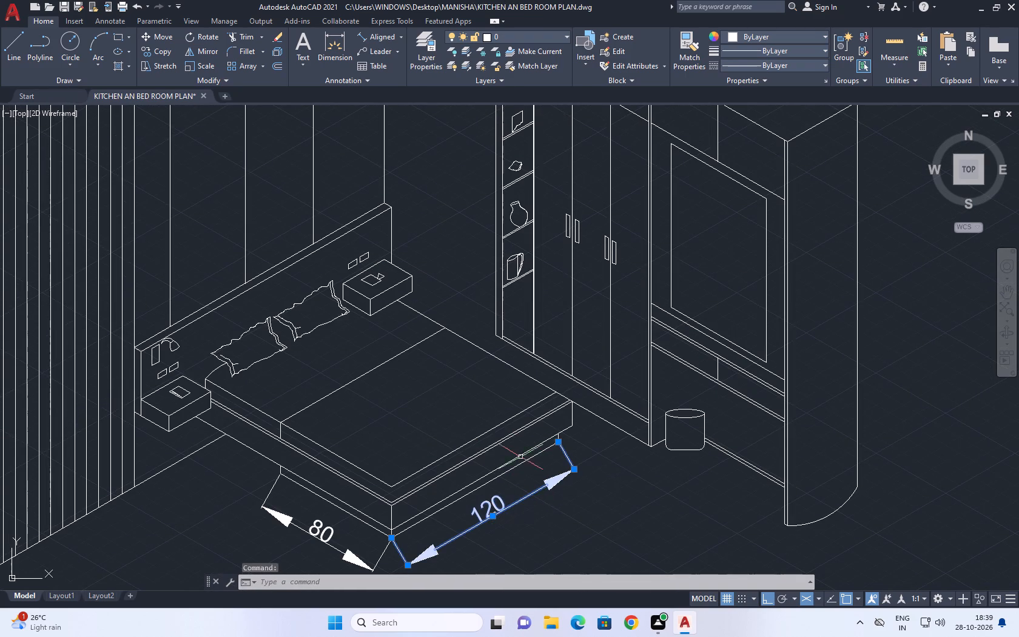
type("PR")
key("space")
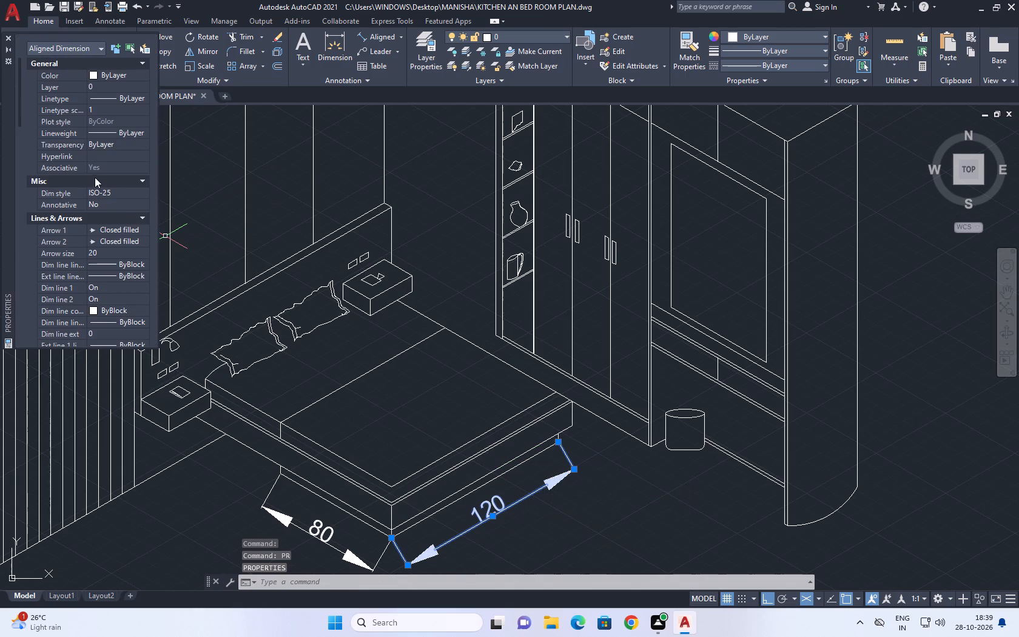
left_click(103, 251)
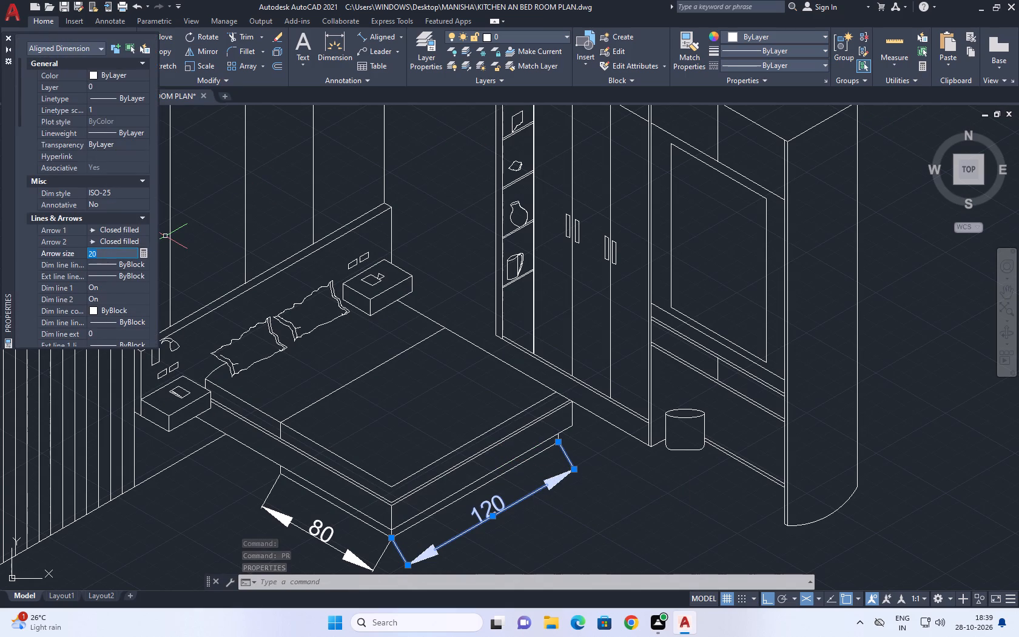
key("5")
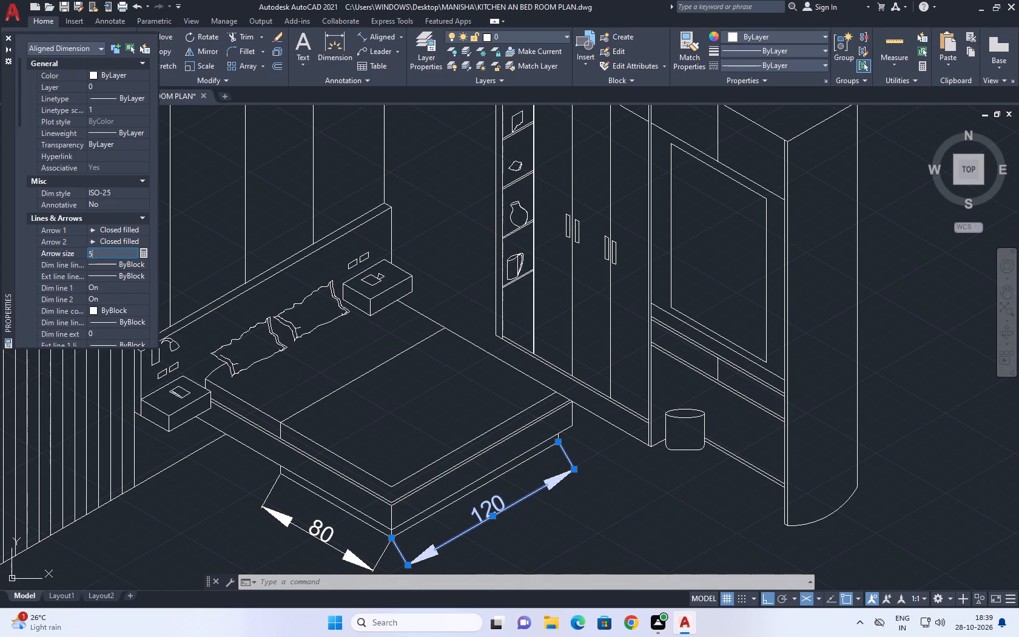
key("Return")
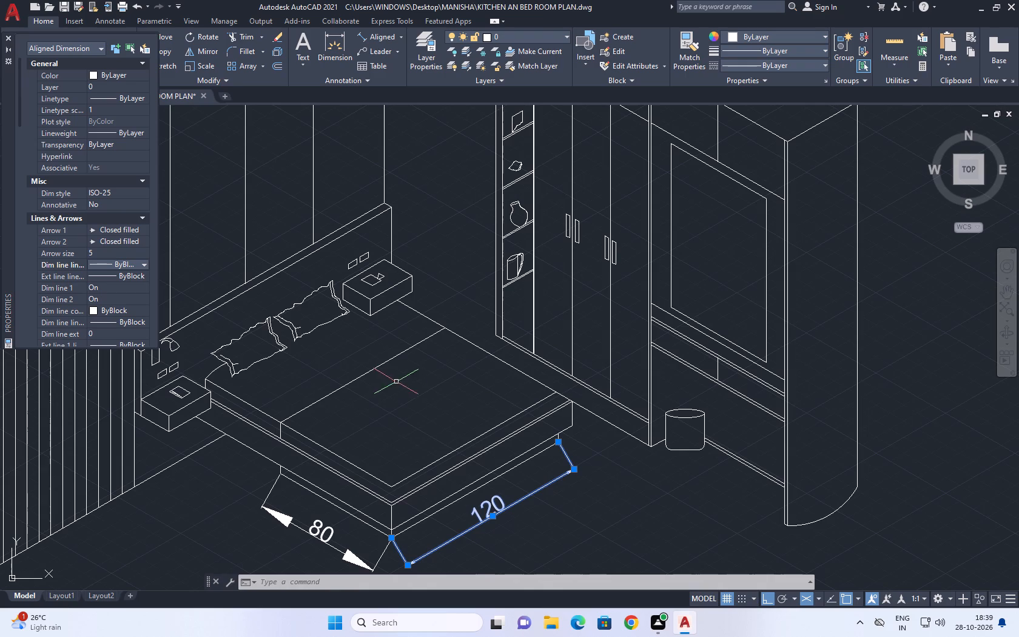
right_click(456, 233)
left_click(517, 496)
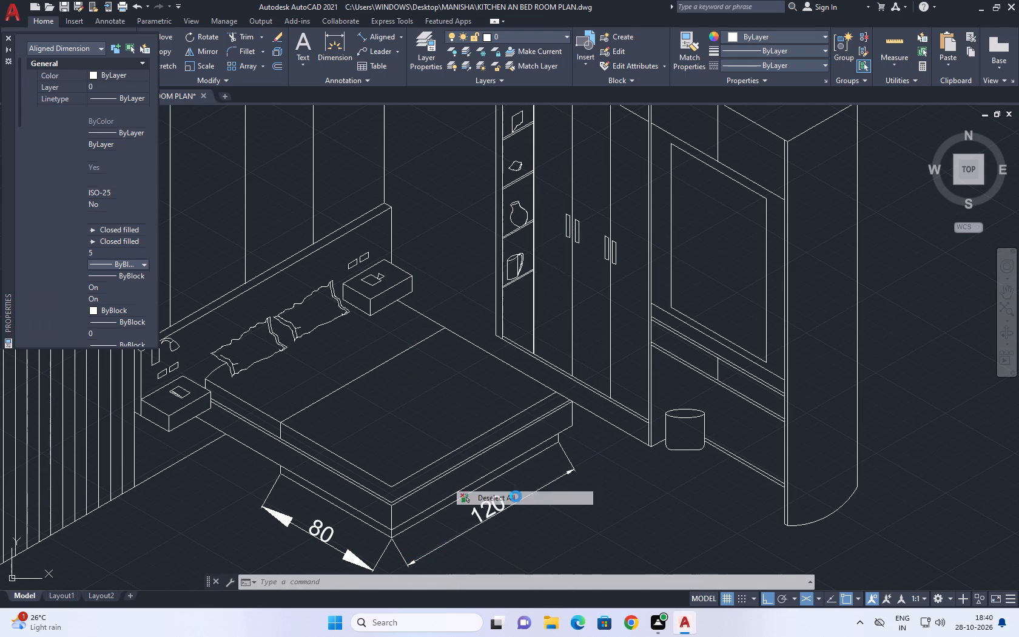
left_click(8, 38)
Match the properties of the bed's 120 dimension onto the 80, 300, 320 and 340 dimensions.
middle_click_drag(474, 388, 480, 377)
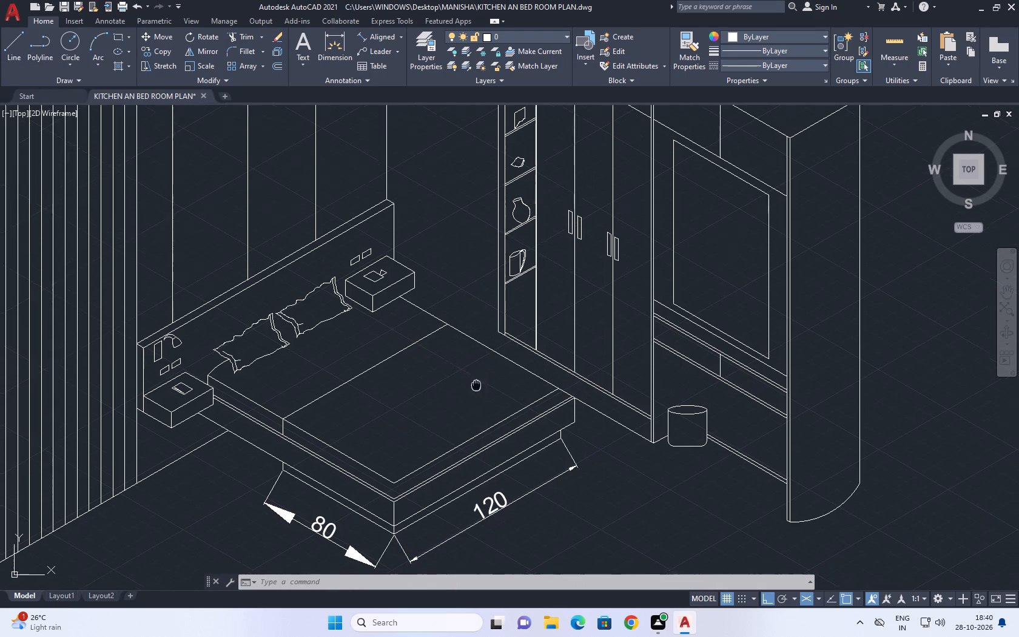
middle_click_drag(480, 377, 526, 268)
left_click_drag(546, 423, 536, 408)
left_click_drag(524, 396, 519, 390)
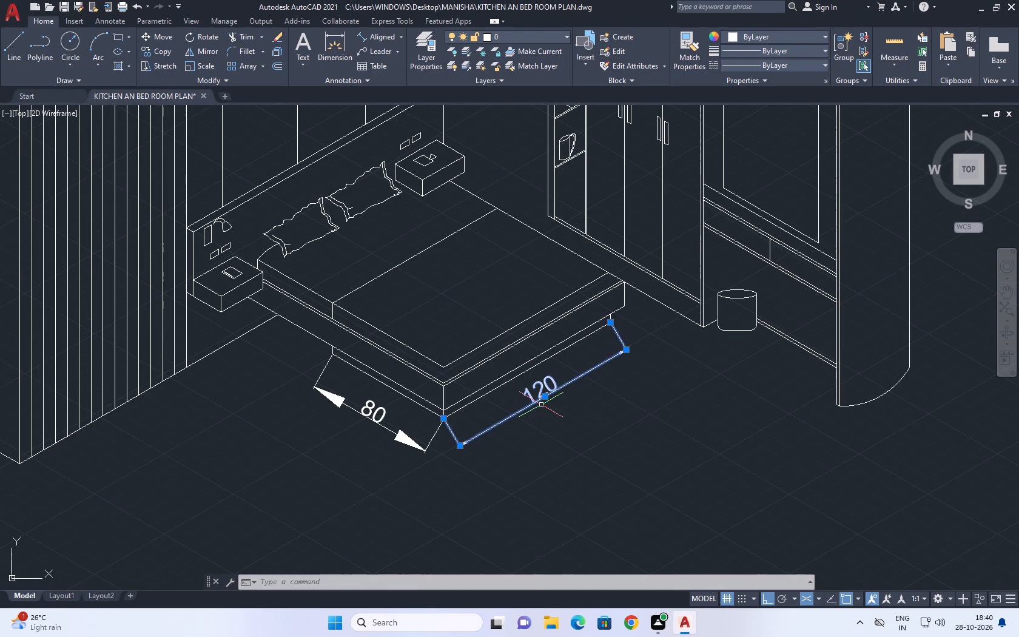
left_click(696, 67)
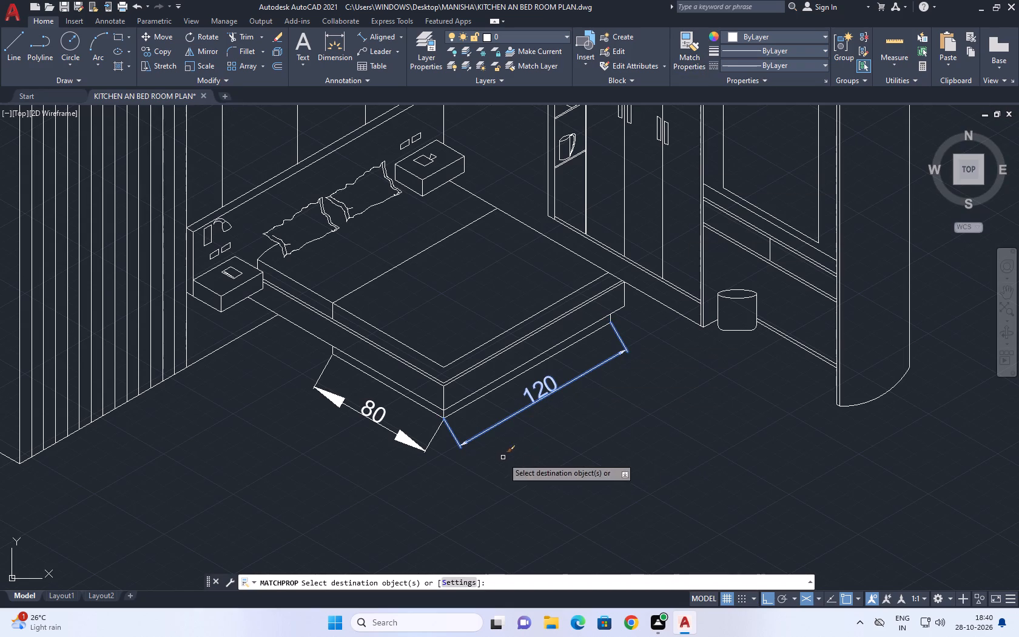
left_click(415, 447)
middle_click_drag(363, 340, 460, 507)
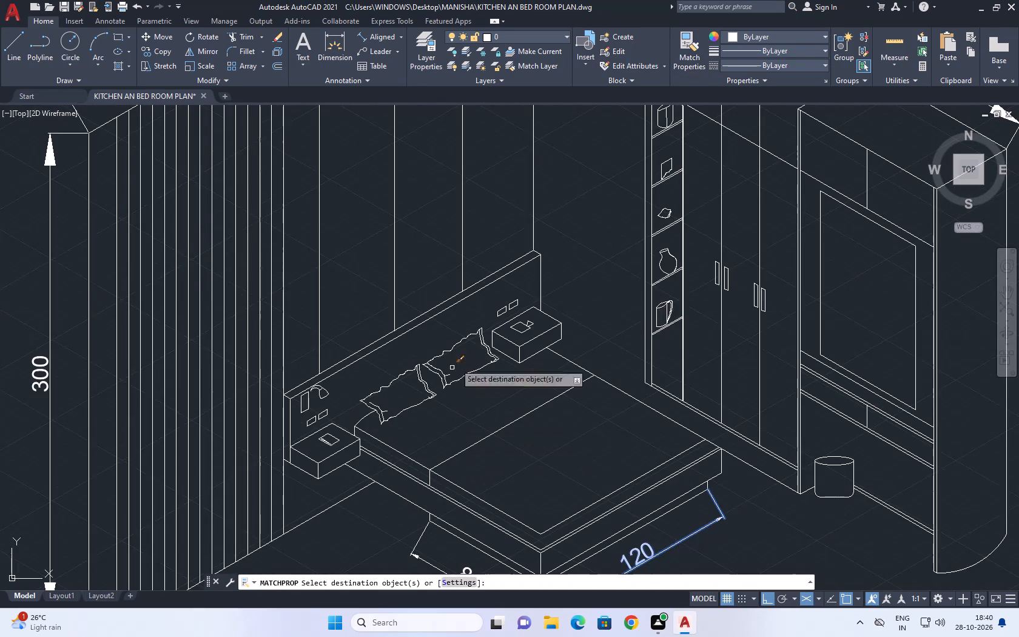
middle_click_drag(329, 282, 568, 279)
left_click_drag(301, 355, 284, 352)
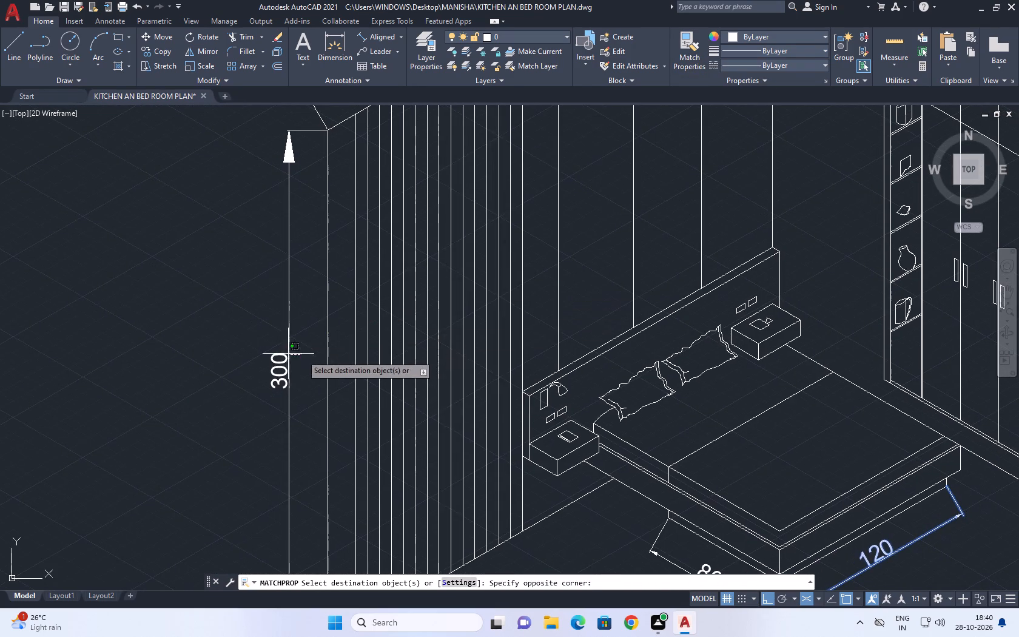
left_click_drag(245, 338, 269, 347)
scroll(340, 350, "down", 2)
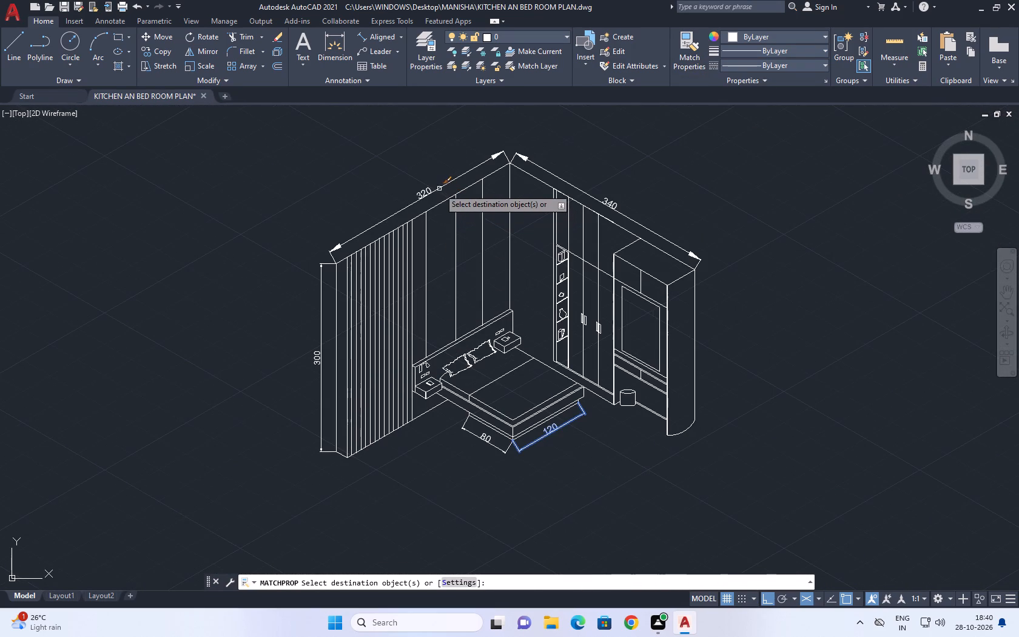
left_click(439, 189)
left_click(542, 168)
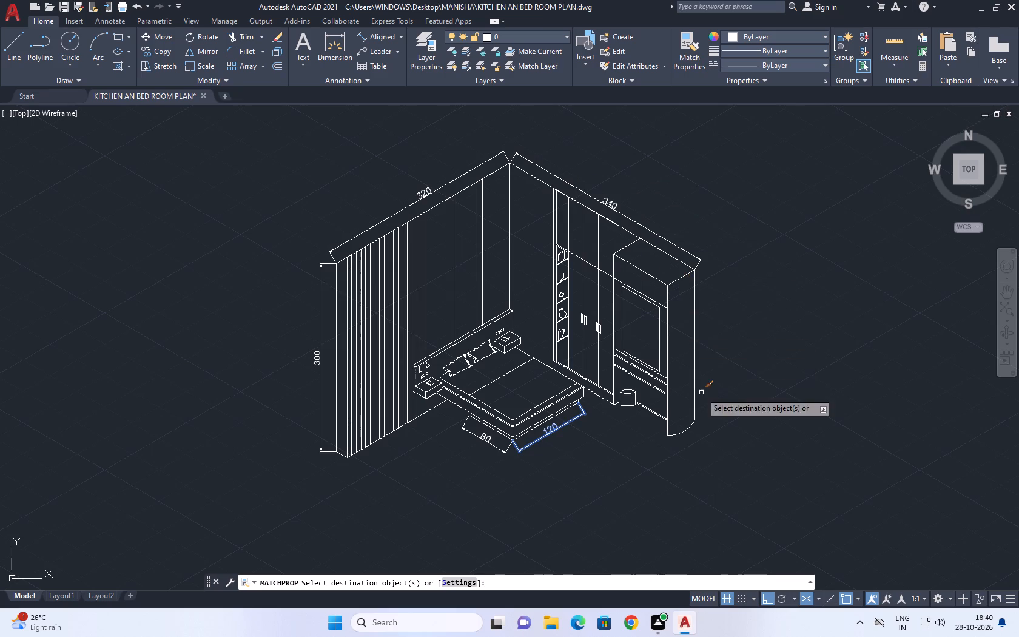
middle_click_drag(713, 397, 612, 384)
scroll(629, 371, "down", 1)
right_click(651, 320)
left_click(675, 341)
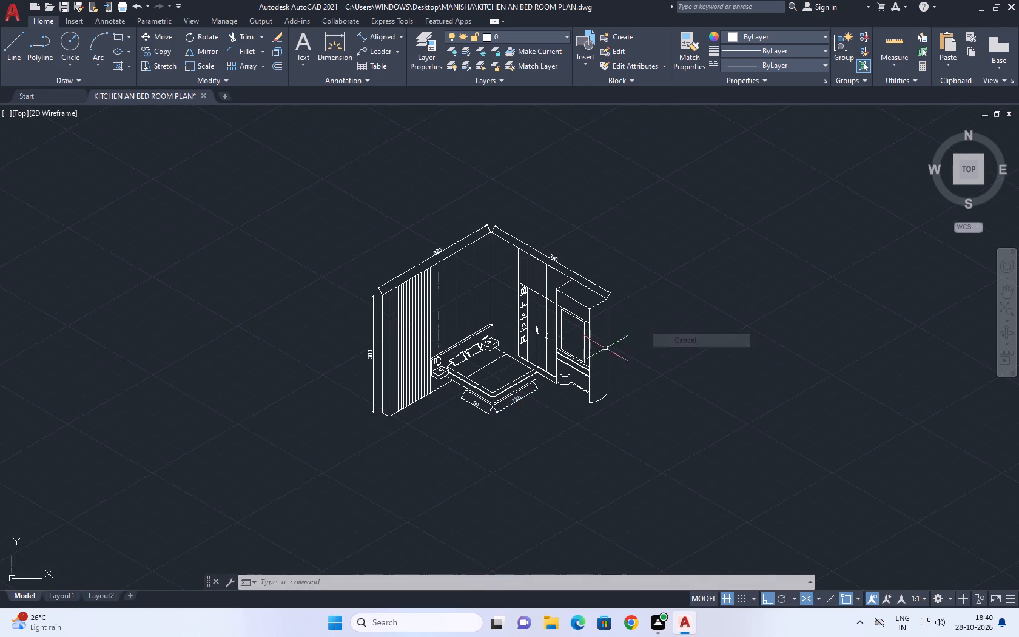
Shift the 300 height dimension line about 13 units closer to the slatted wall.
scroll(445, 274, "up", 2)
middle_click_drag(264, 303, 434, 195)
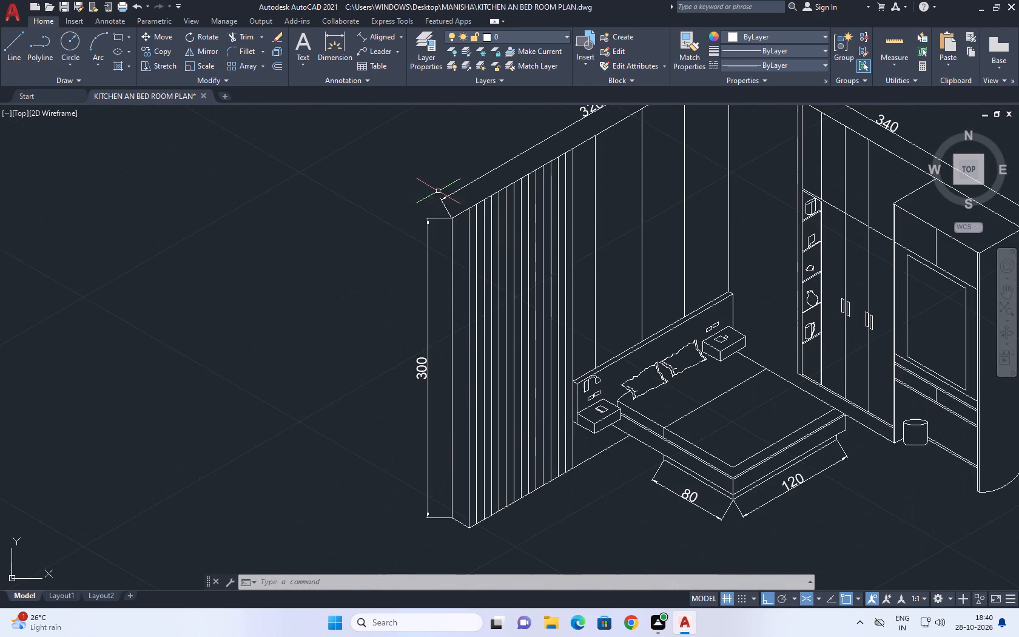
middle_click_drag(414, 362, 477, 285)
left_click_drag(490, 379, 490, 373)
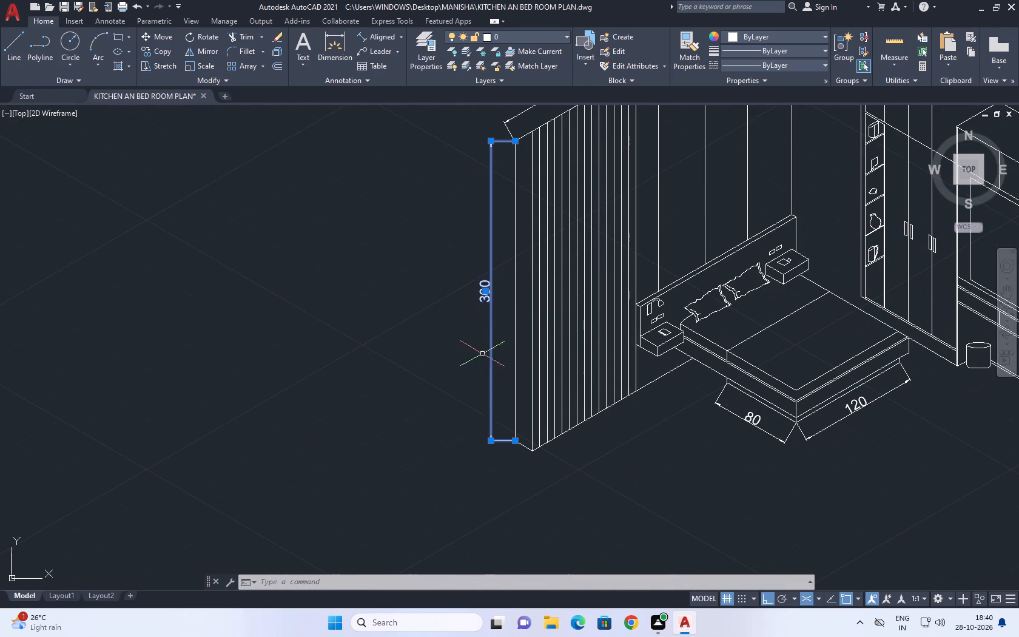
scroll(497, 441, "up", 4)
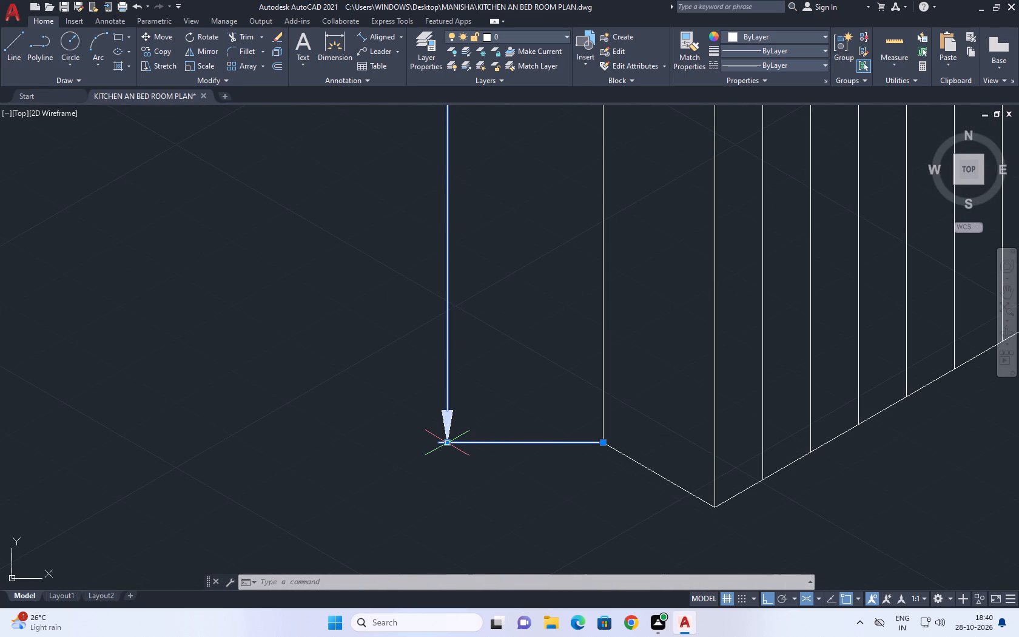
left_click(448, 442)
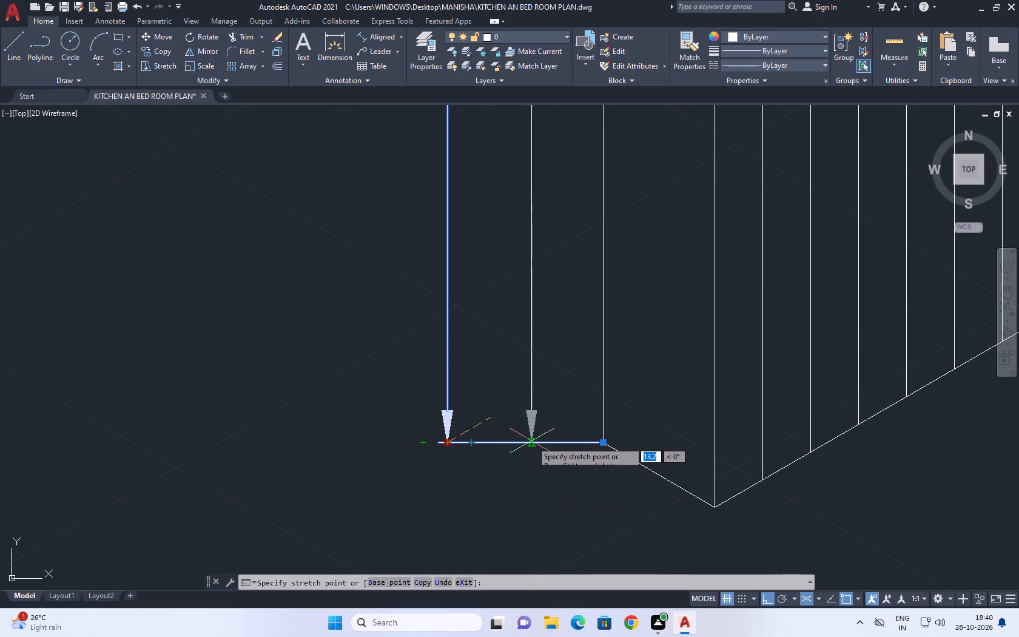
left_click(531, 441)
Shift the 320 dimension line closer to the top edge of the slatted wall.
scroll(519, 406, "down", 4)
middle_click_drag(596, 304, 462, 467)
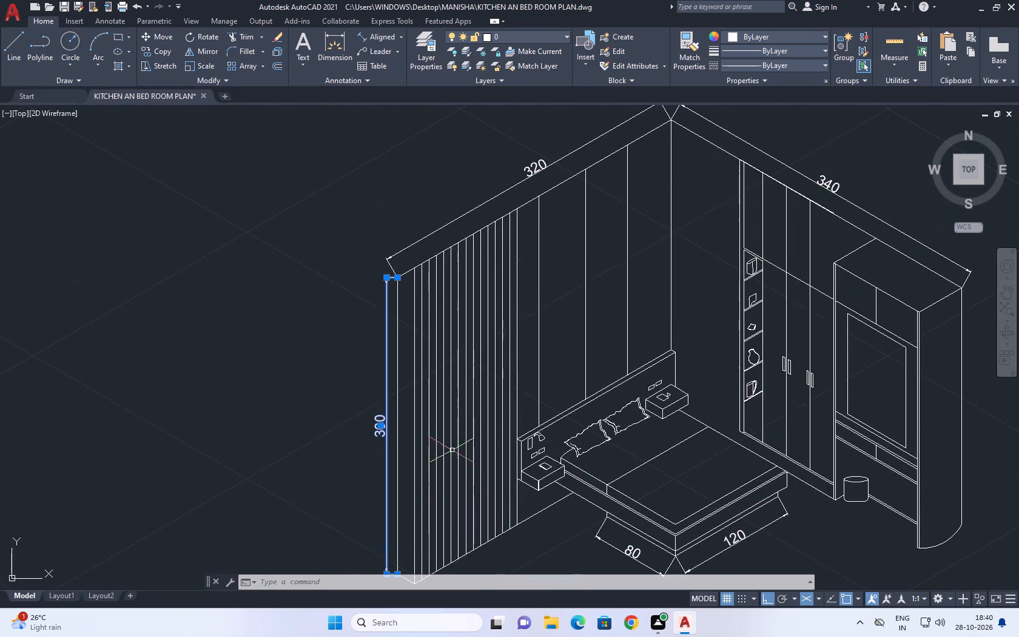
scroll(406, 246, "up", 3)
left_click_drag(394, 304, 387, 295)
left_click(351, 263)
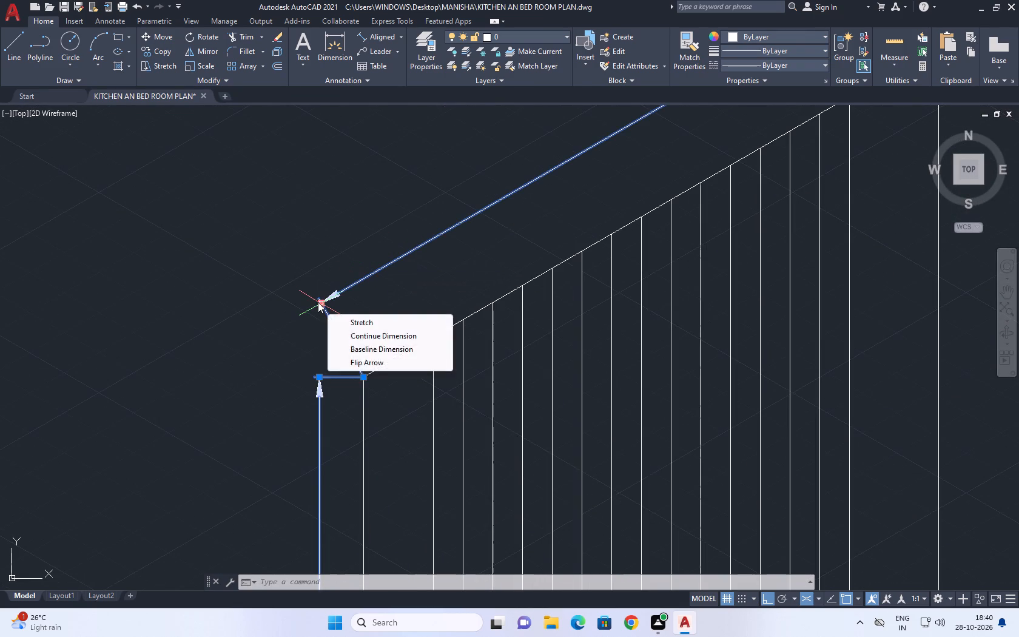
left_click(318, 302)
left_click_drag(340, 338, 346, 348)
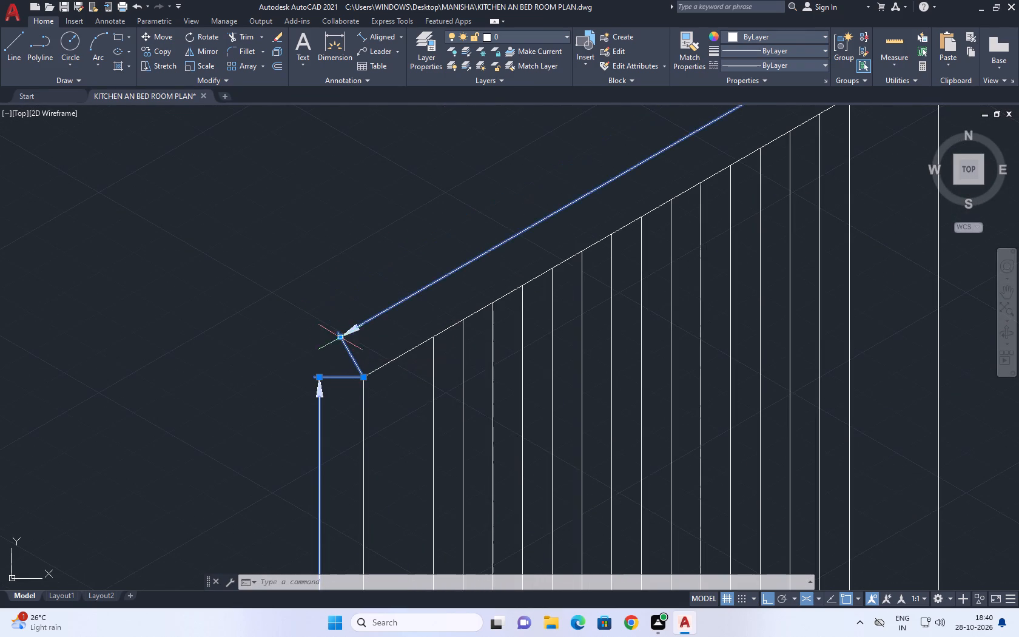
Shift the 340 dimension line about 8 units closer to the top edge of the wardrobe wall.
scroll(325, 320, "down", 5)
middle_click_drag(503, 323, 480, 317)
scroll(503, 320, "up", 2)
middle_click_drag(316, 154, 344, 226)
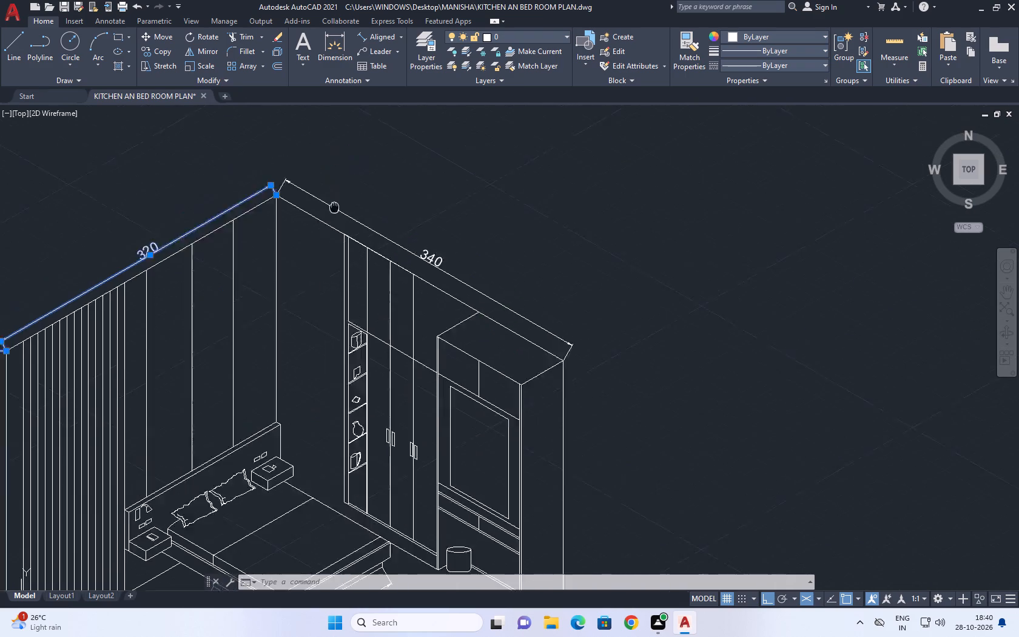
middle_click_drag(344, 226, 358, 262)
scroll(311, 260, "up", 3)
left_click(365, 251)
left_click(321, 268)
left_click(342, 251)
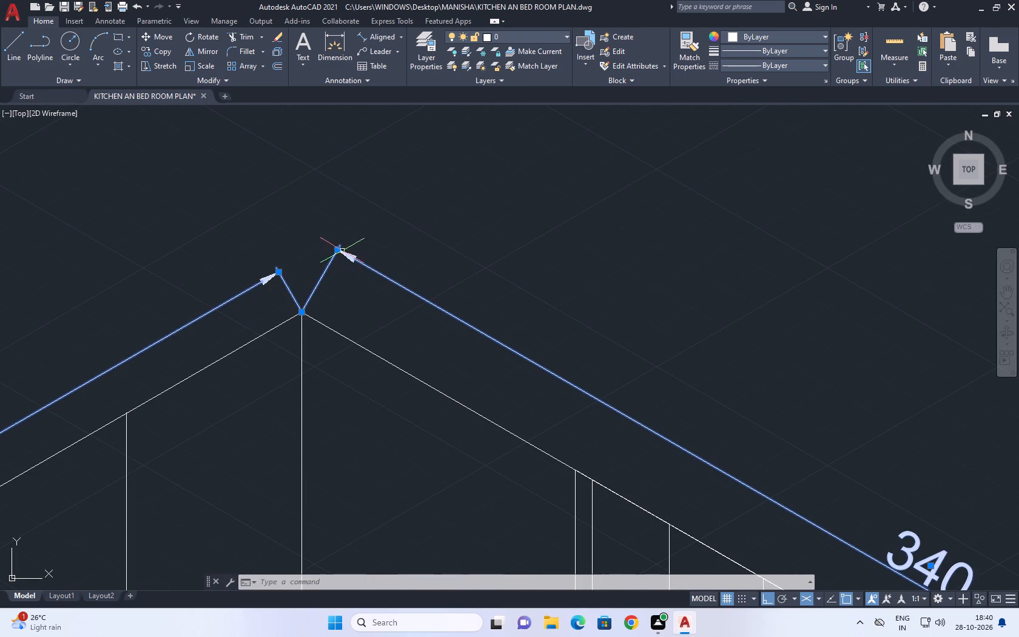
left_click(337, 249)
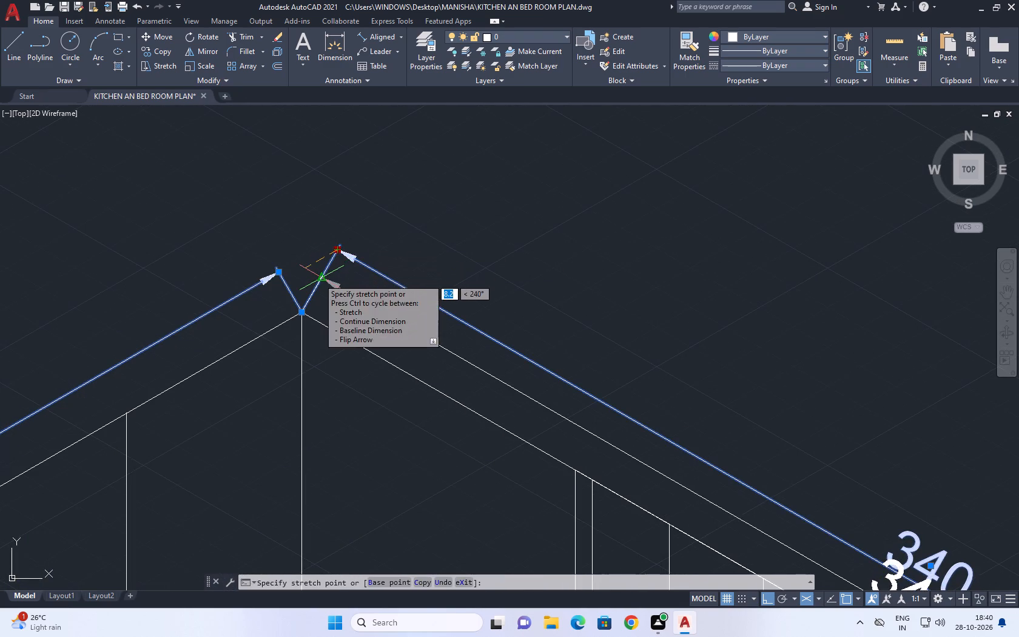
left_click(318, 278)
scroll(365, 258, "down", 2)
middle_click_drag(488, 293, 460, 235)
scroll(460, 235, "down", 2)
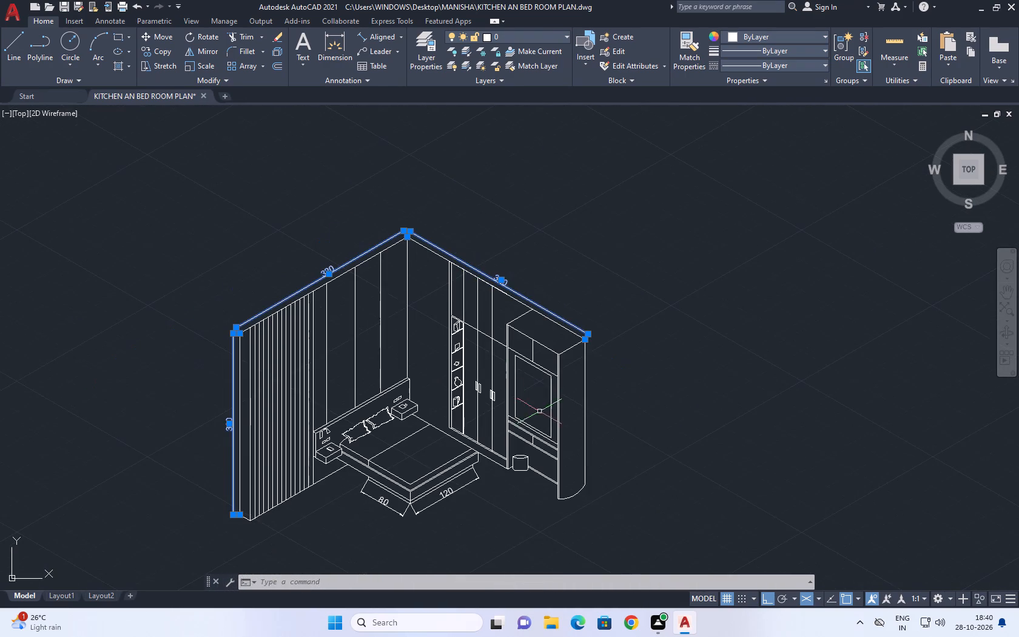
Readjust the bed's 120 dimension line so it sits slightly closer to the bed's edge.
middle_click_drag(531, 405, 467, 328)
right_click(617, 230)
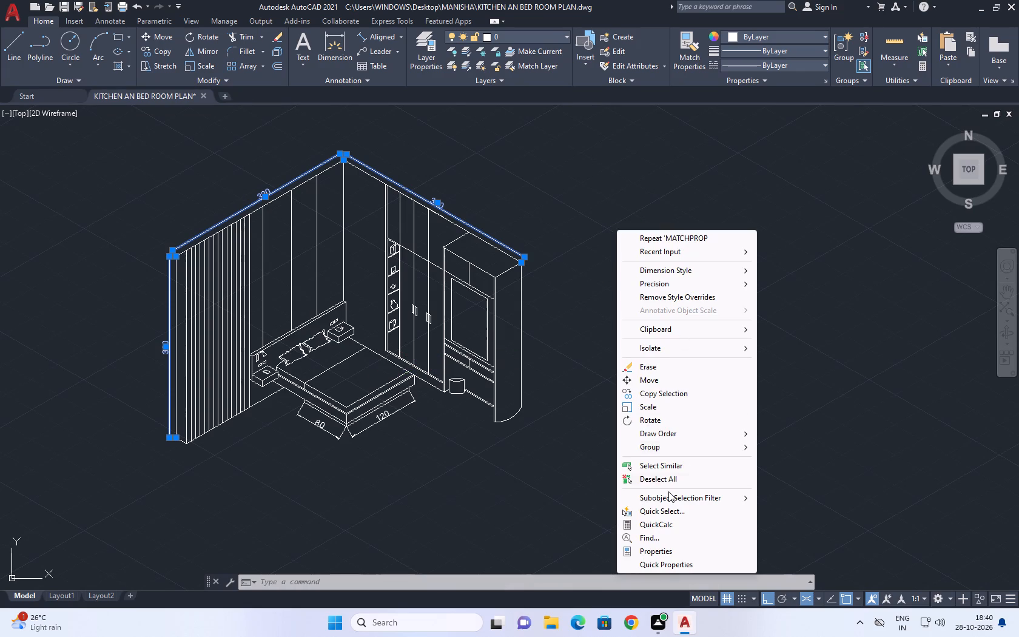
left_click(663, 477)
scroll(378, 432, "up", 3)
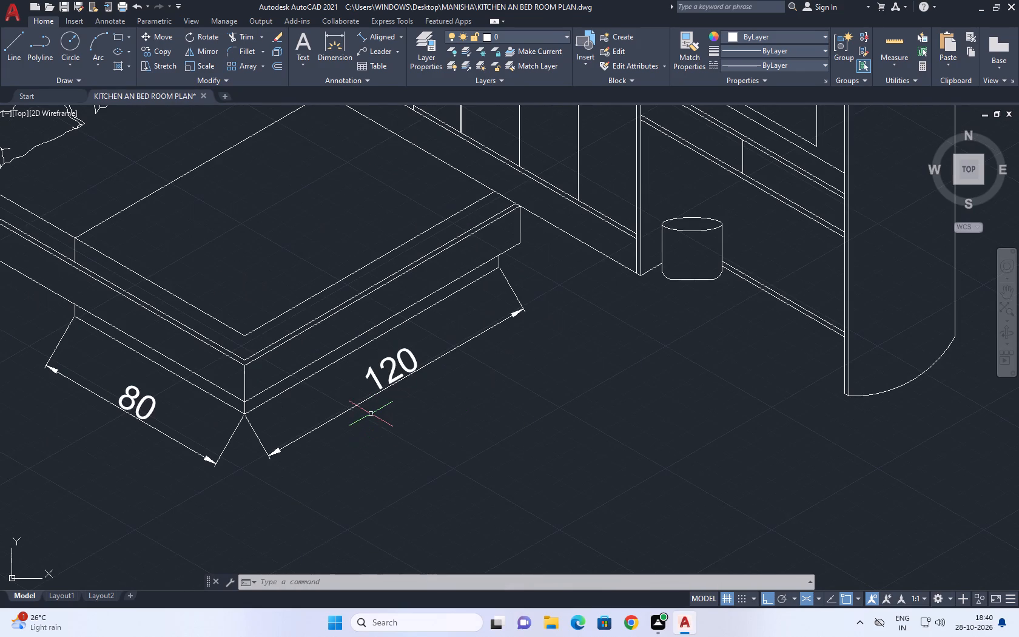
middle_click_drag(366, 414, 432, 334)
left_click_drag(398, 377, 383, 340)
left_click_drag(369, 311, 375, 326)
scroll(342, 388, "up", 1)
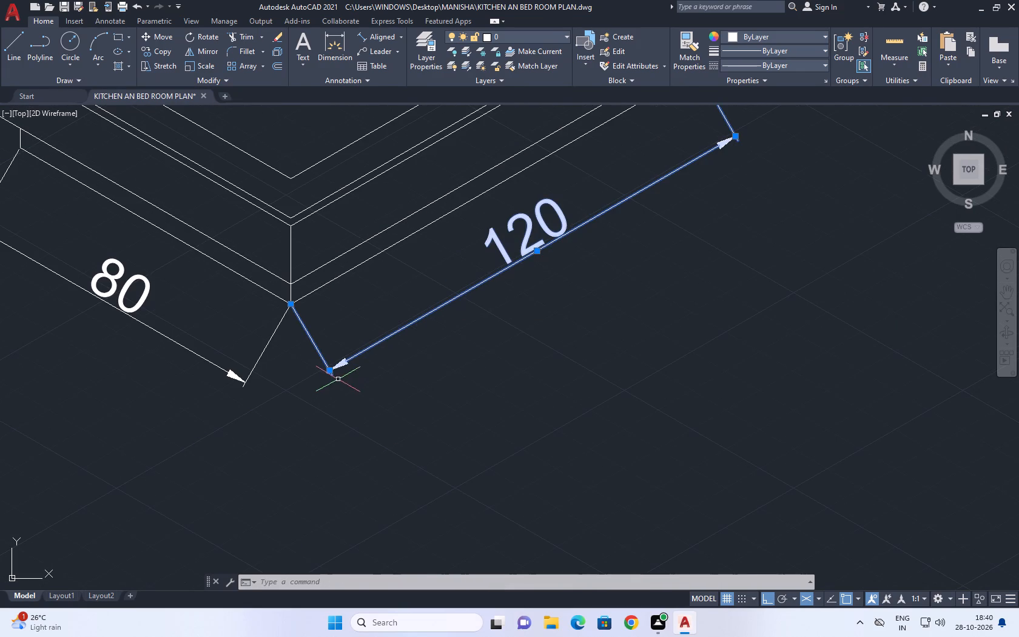
left_click(330, 370)
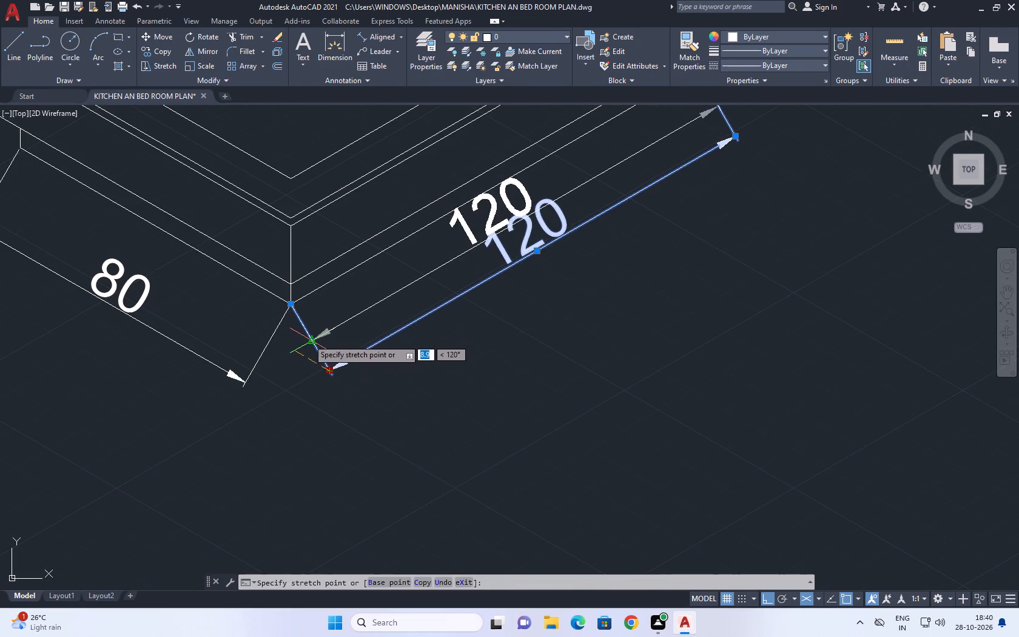
left_click(310, 343)
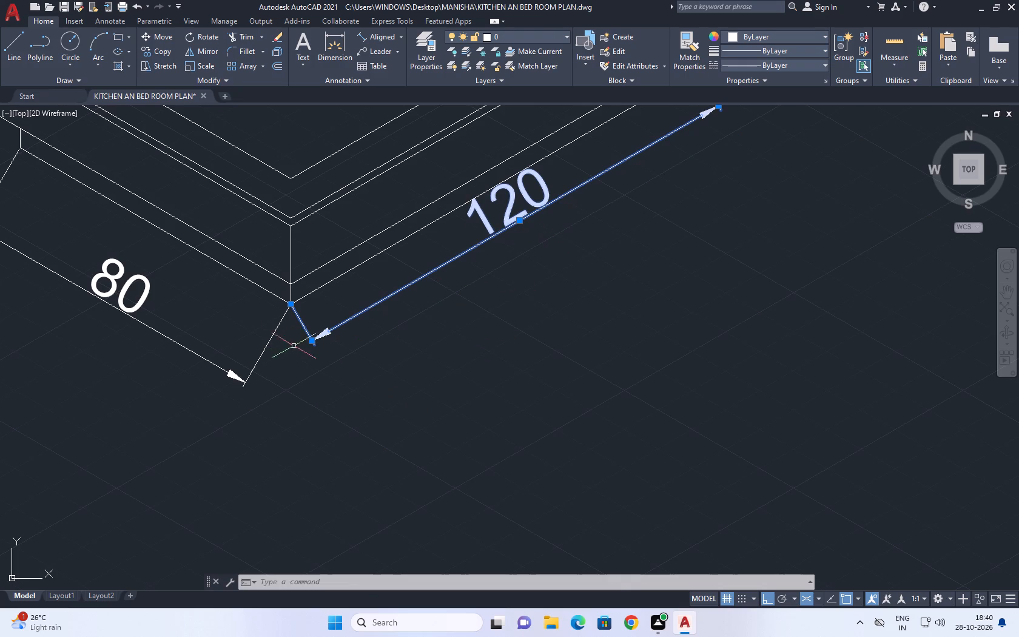
left_click(309, 341)
left_click(323, 372)
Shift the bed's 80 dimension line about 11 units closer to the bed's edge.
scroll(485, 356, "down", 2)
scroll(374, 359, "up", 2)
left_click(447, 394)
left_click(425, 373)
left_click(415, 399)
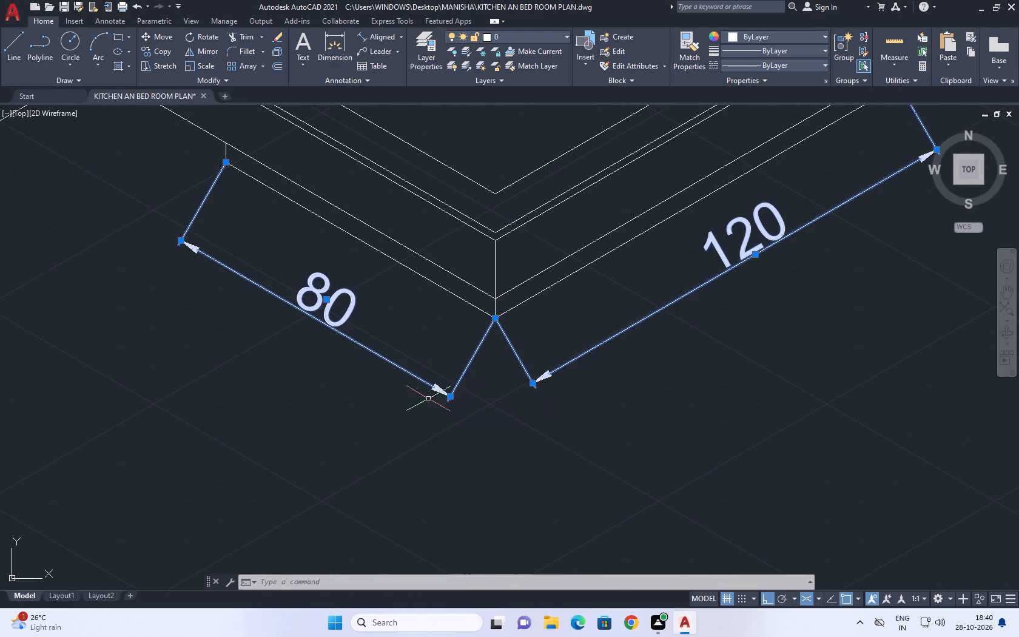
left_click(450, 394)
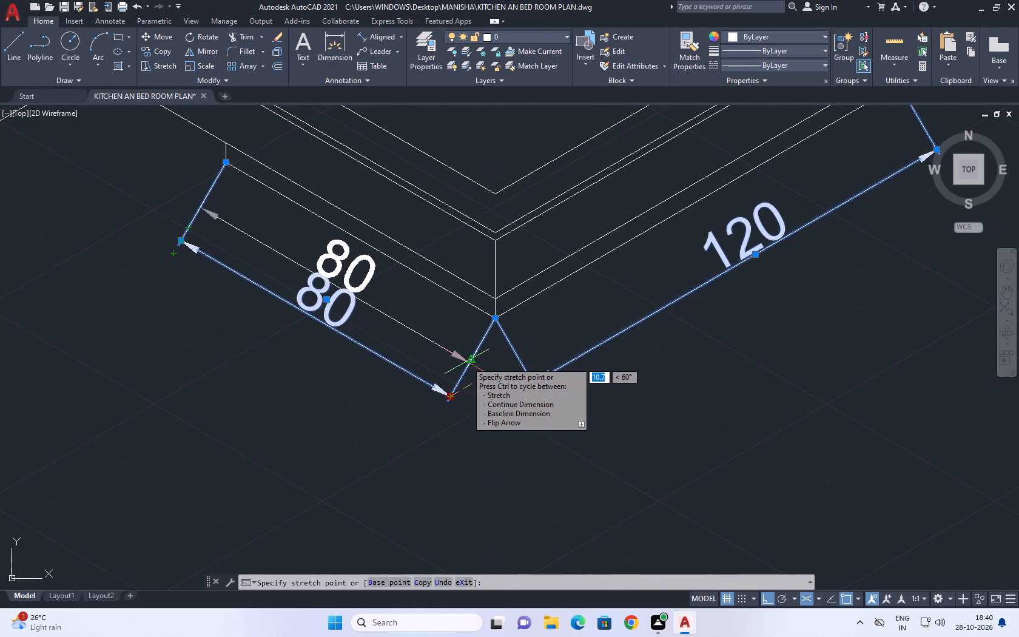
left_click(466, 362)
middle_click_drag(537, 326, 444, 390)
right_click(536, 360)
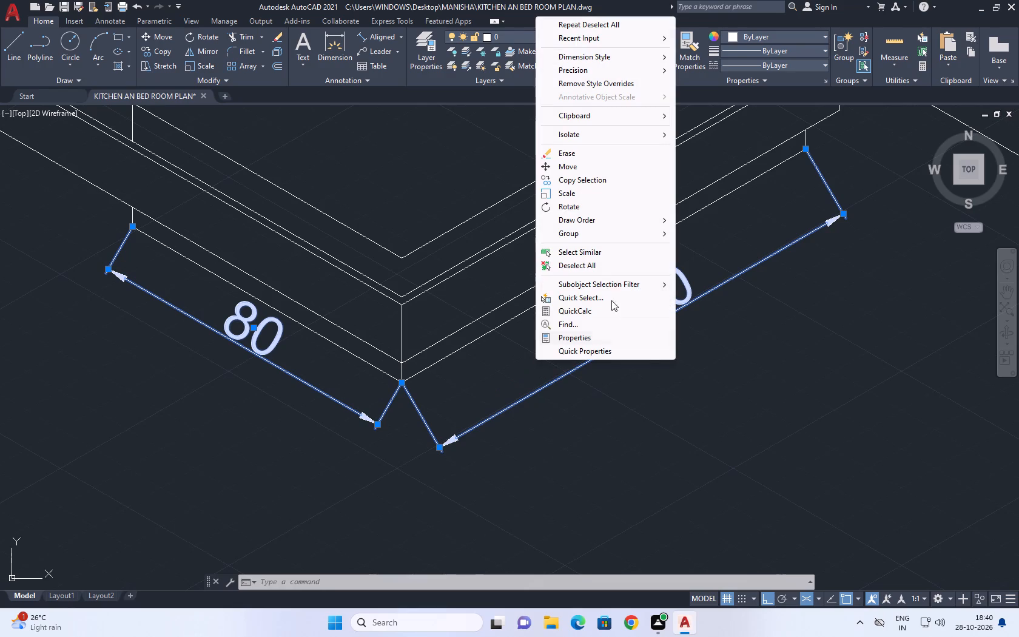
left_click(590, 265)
Reposition the 80 dimension line farther out from the bed, roughly matching the offset of the 120 dimension.
left_click_drag(361, 411, 349, 420)
left_click(340, 426)
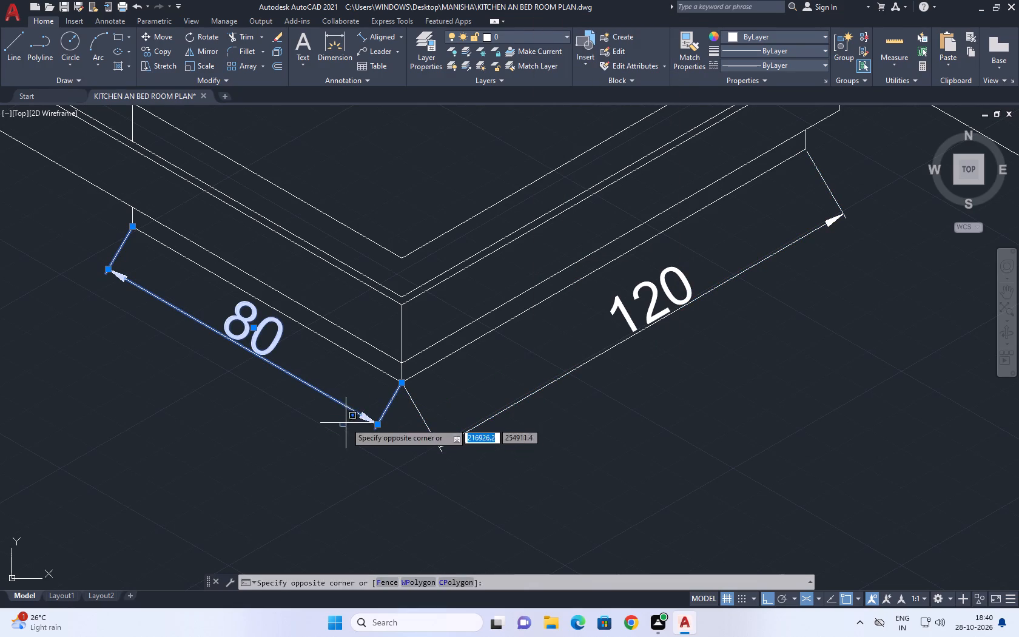
left_click_drag(321, 404, 311, 402)
left_click(379, 426)
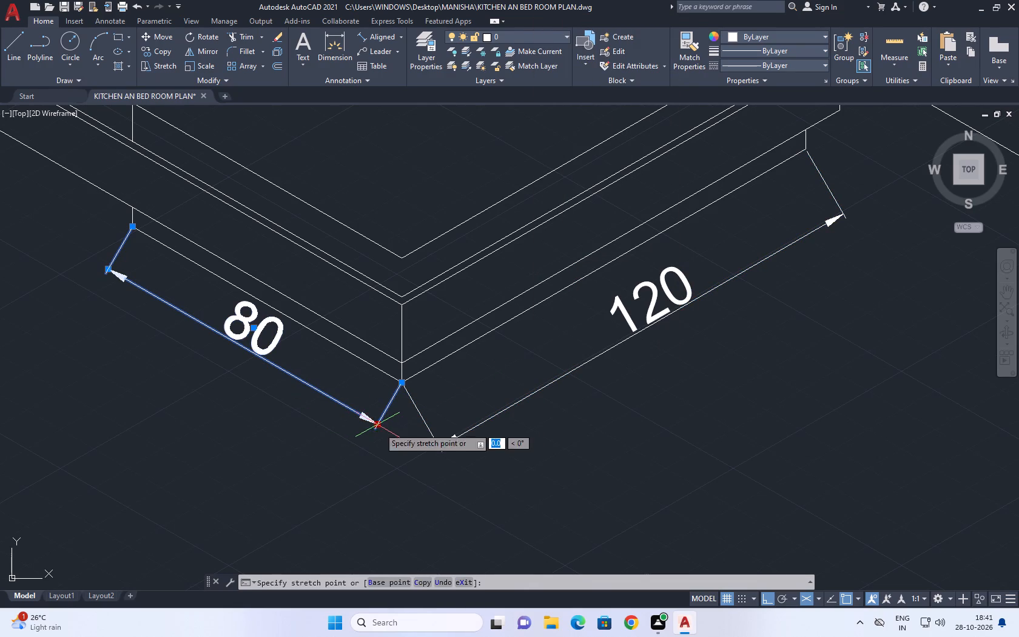
left_click(438, 450)
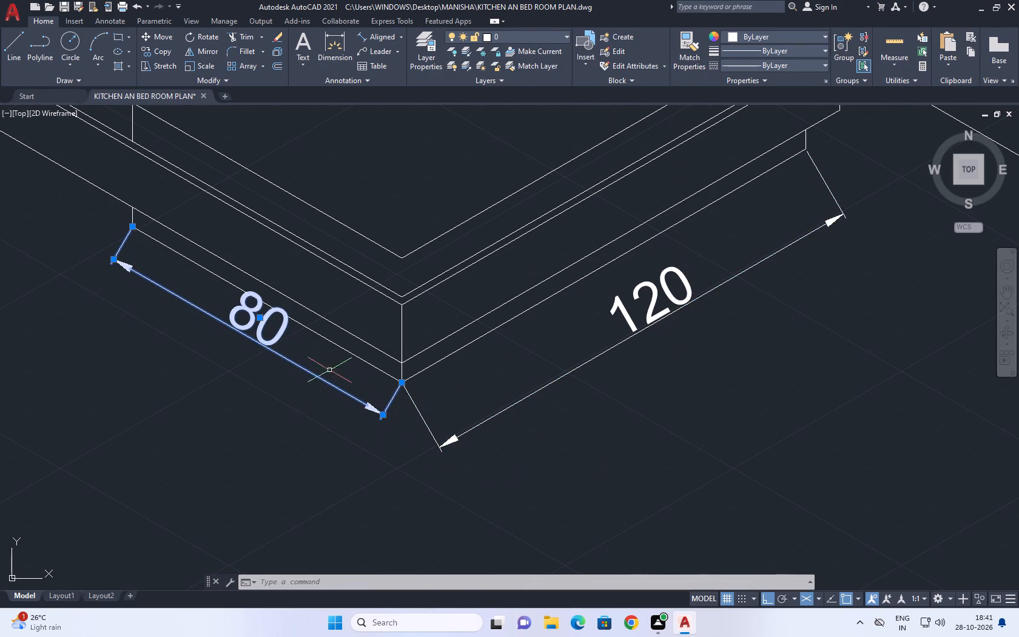
left_click(258, 317)
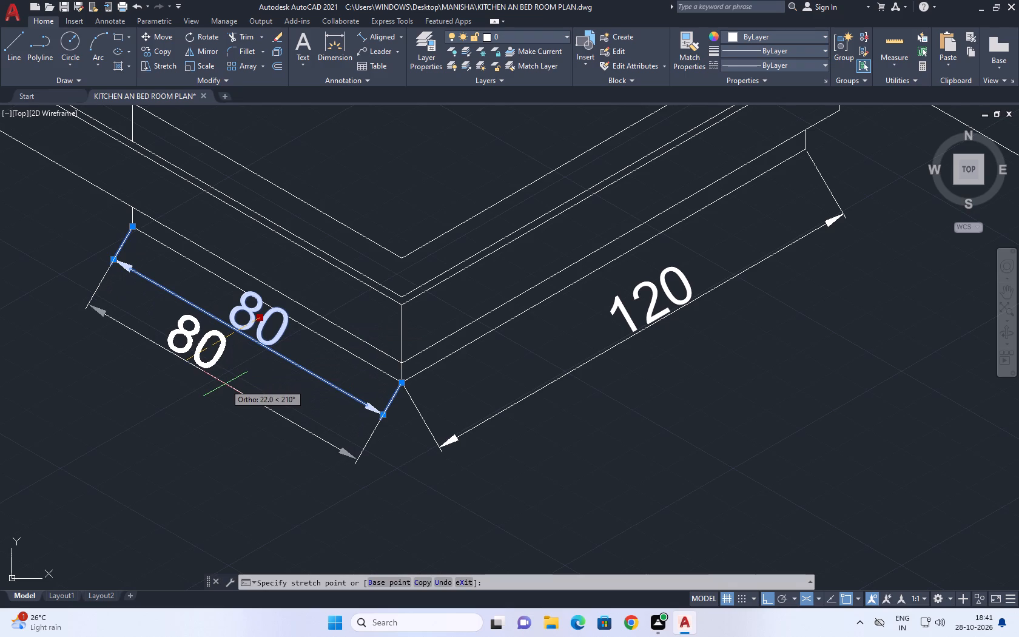
left_click(241, 385)
middle_click_drag(371, 360, 340, 389)
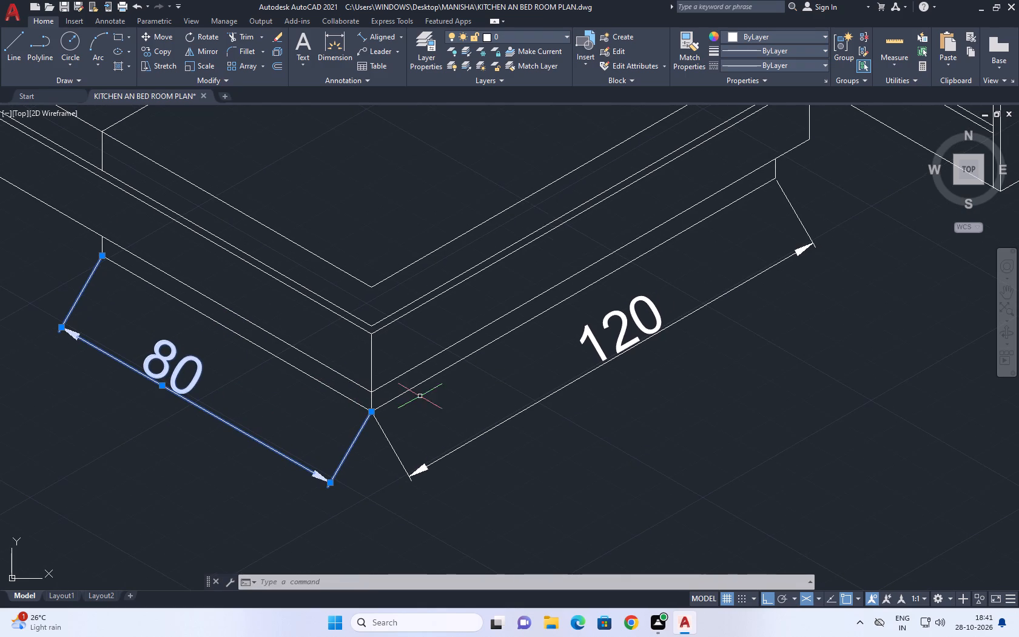
right_click(431, 397)
left_click_drag(488, 303, 500, 330)
scroll(522, 434, "down", 1)
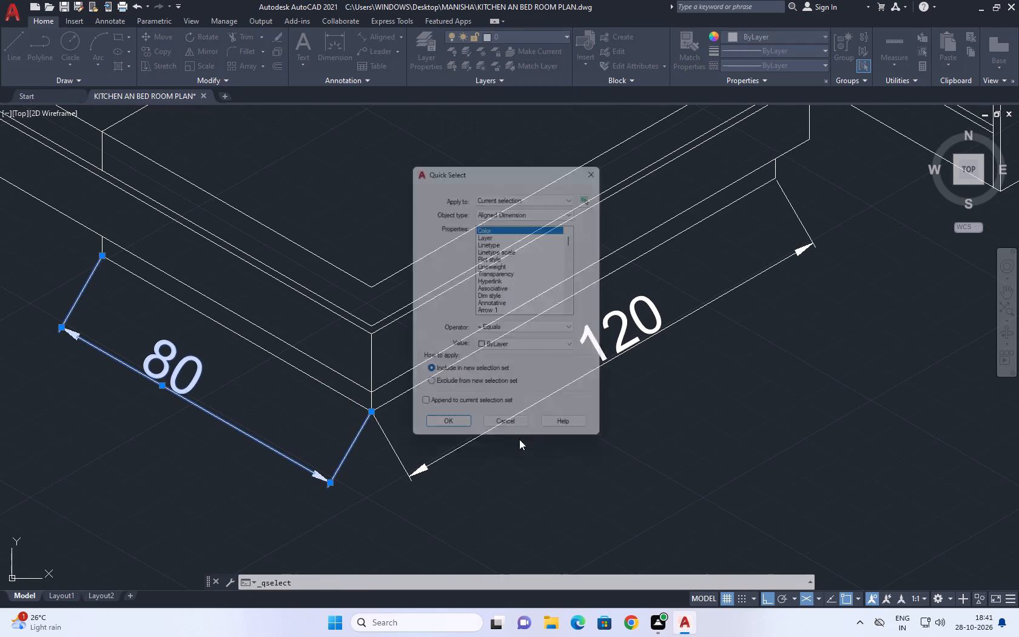
scroll(519, 439, "down", 1)
left_click(602, 162)
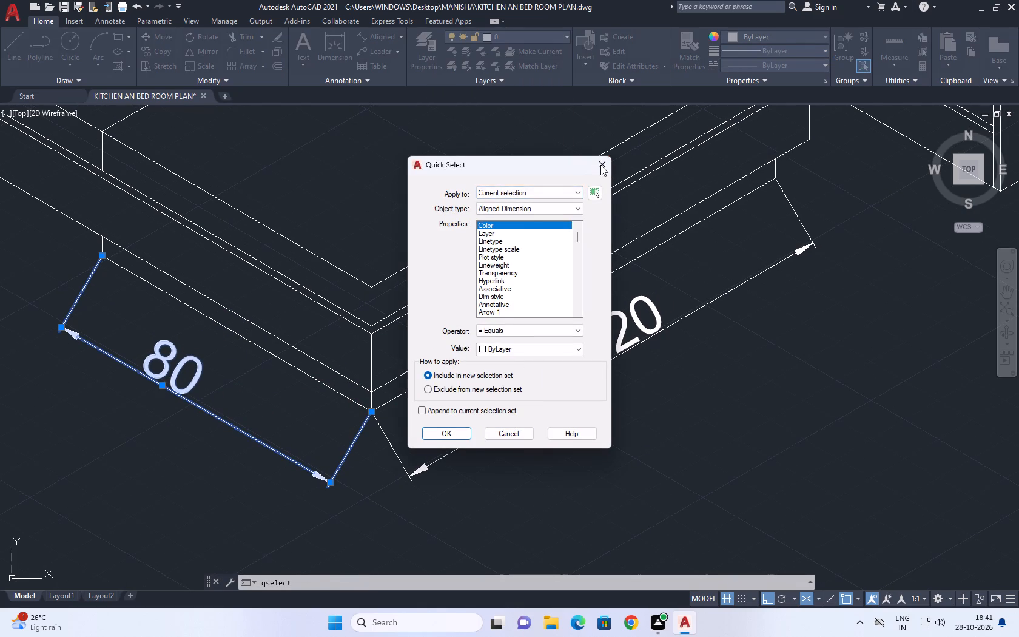
right_click(534, 349)
left_click(583, 507)
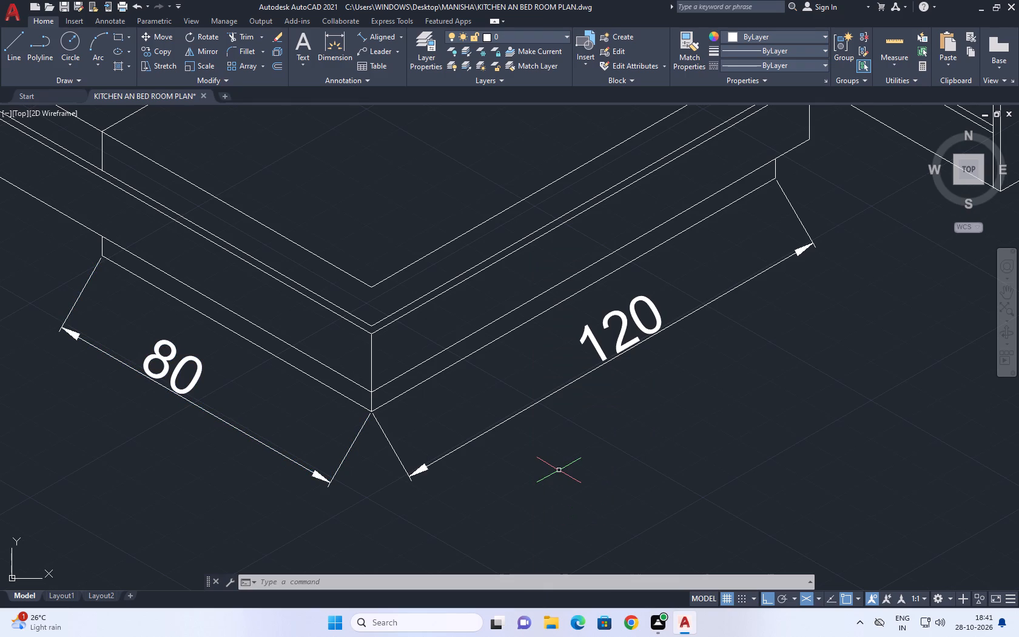
Add an aligned dimension for the height of the curved end panel's outer vertical edge, placed outside the wardrobe unit.
scroll(558, 469, "up", 1)
scroll(531, 237, "down", 4)
scroll(616, 324, "down", 2)
middle_click_drag(721, 310, 667, 285)
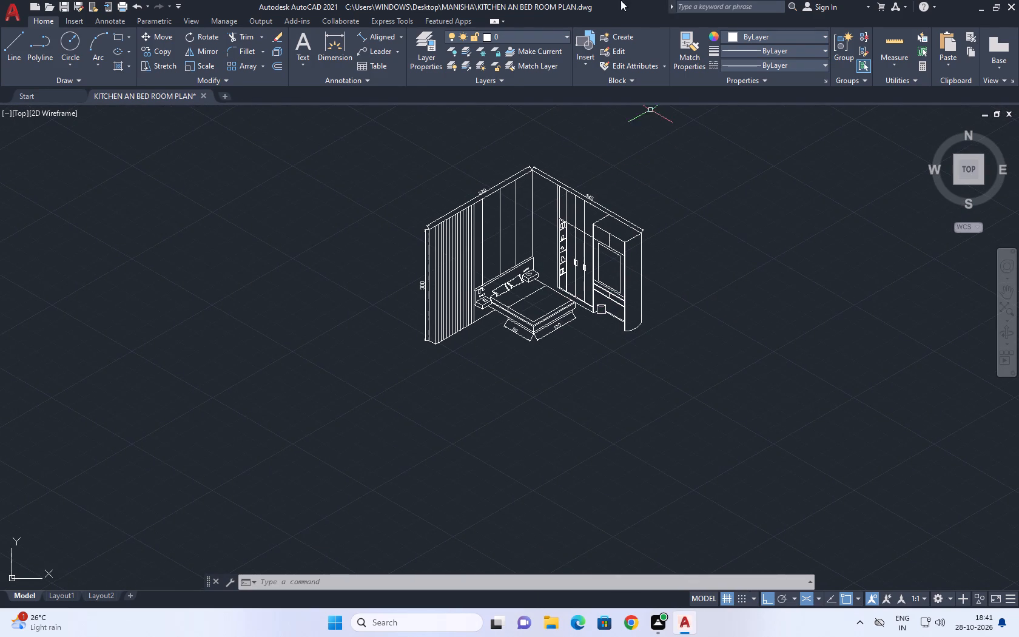
left_click(380, 34)
scroll(644, 241, "up", 3)
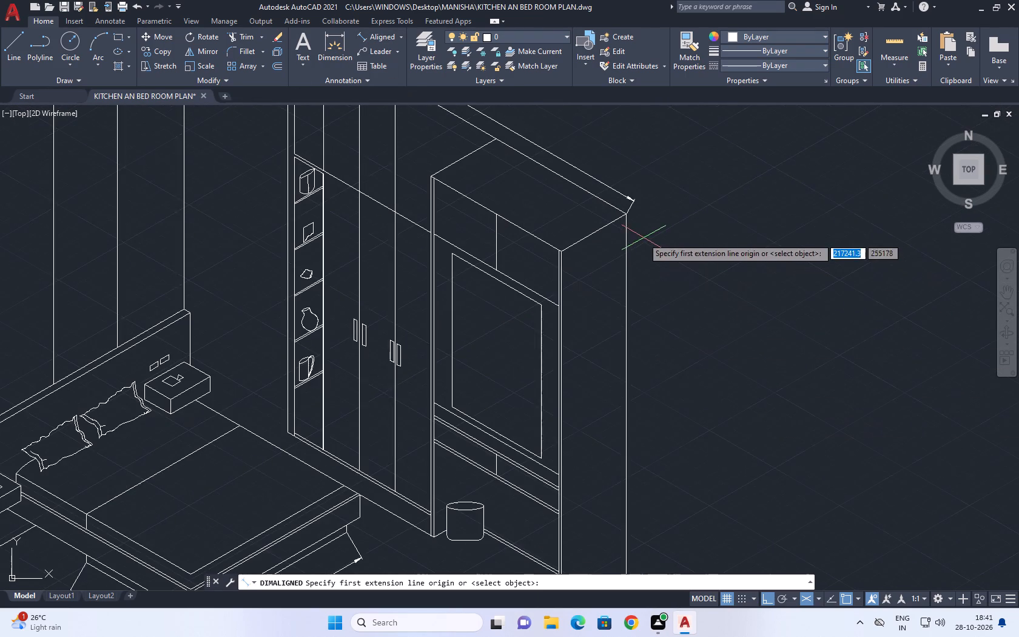
left_click(629, 214)
middle_click_drag(648, 403, 624, 346)
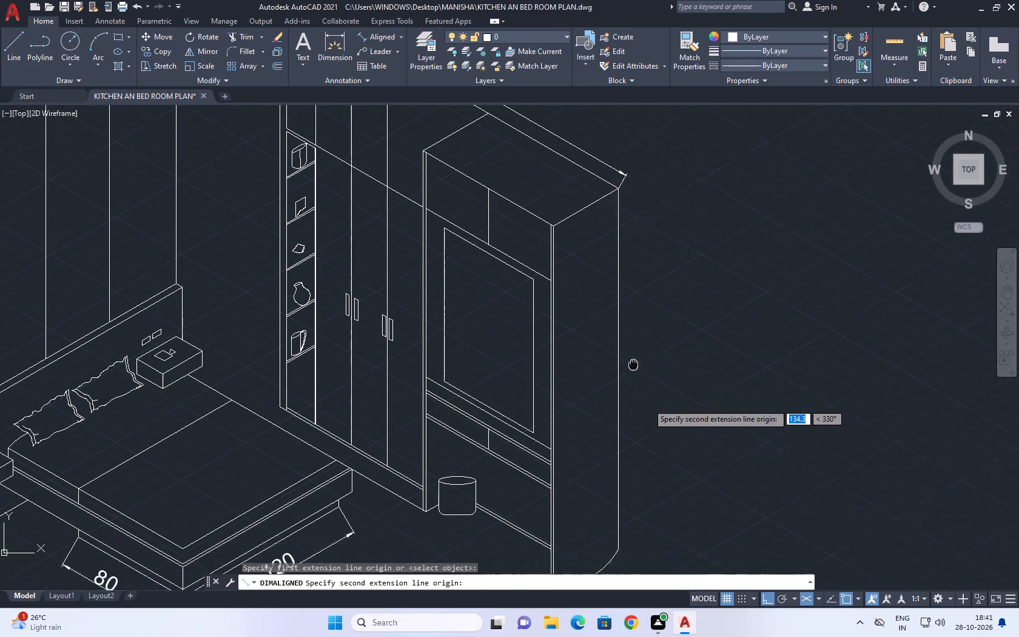
middle_click_drag(624, 346, 621, 341)
key("F5")
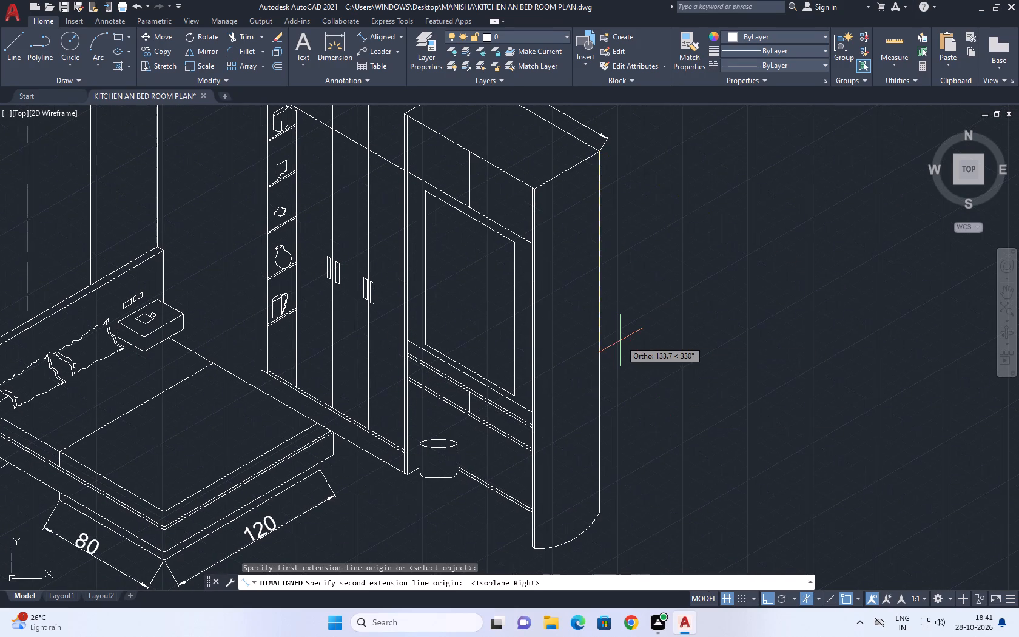
scroll(593, 517, "up", 1)
left_click(600, 511)
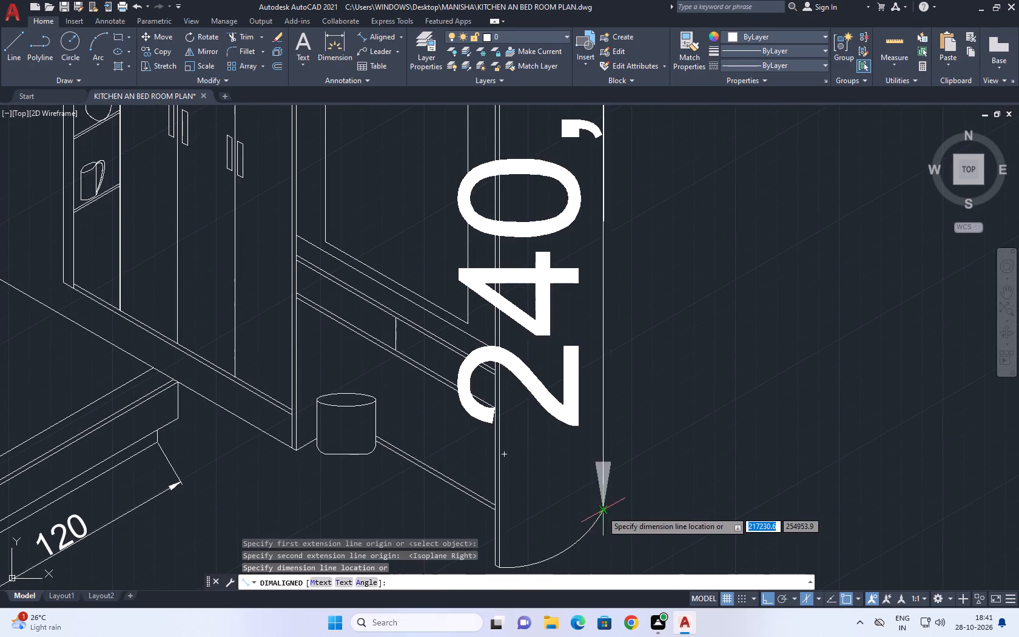
scroll(683, 488, "down", 1)
left_click(777, 471)
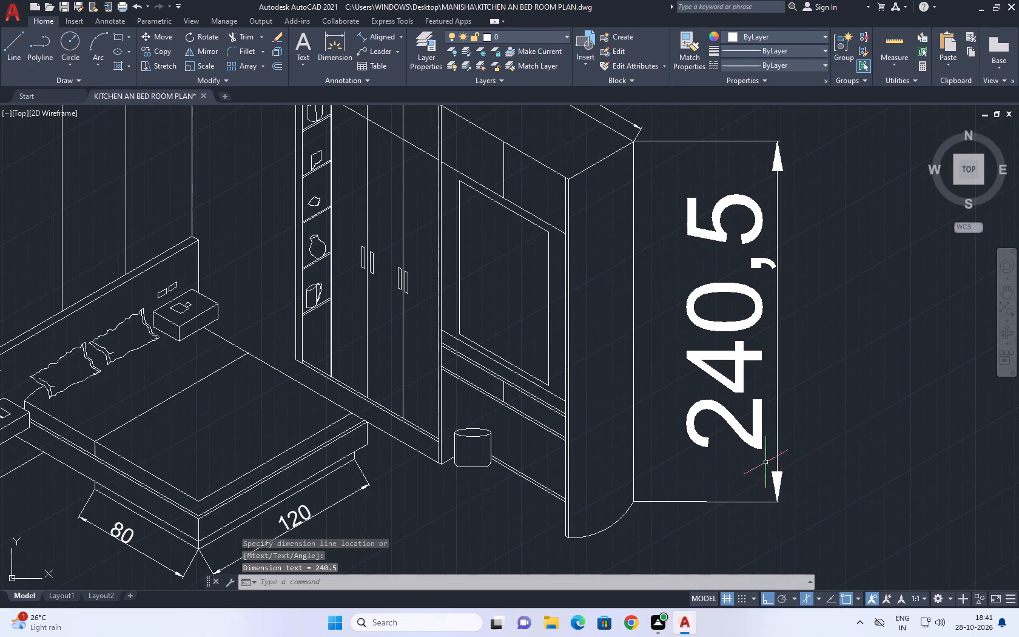
Match the properties of the bed's 120 dimension onto the end panel's height dimension.
scroll(687, 367, "down", 2)
middle_click_drag(740, 390, 695, 342)
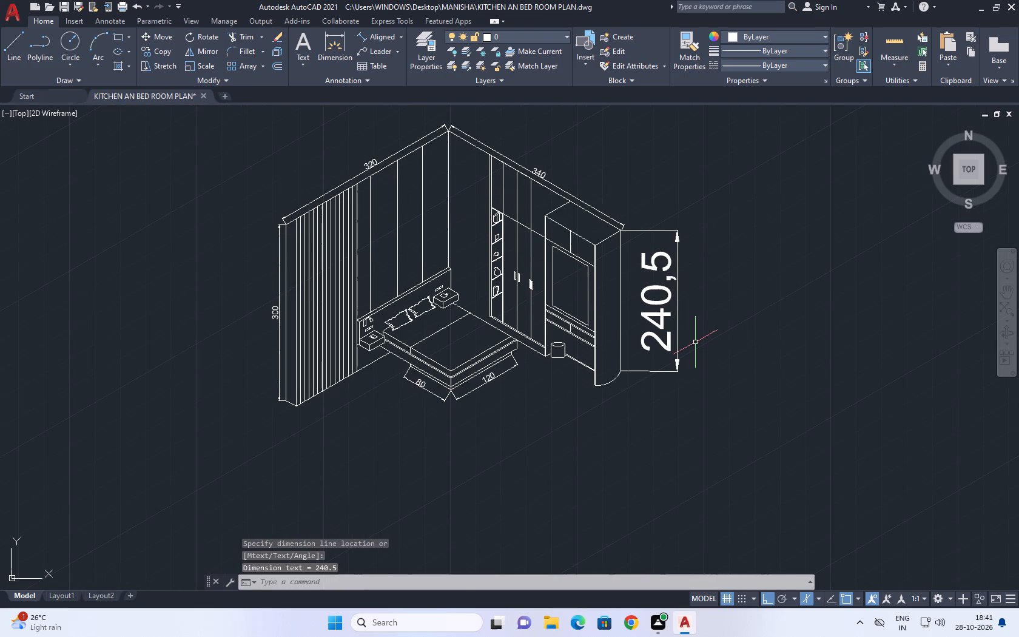
key("m")
type("A")
key("space")
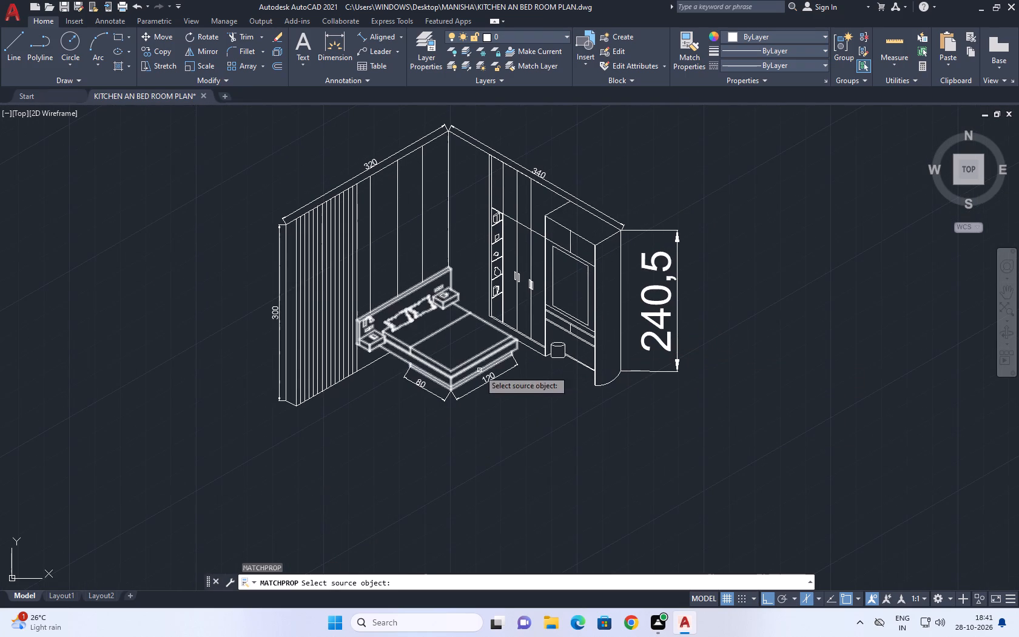
left_click(495, 381)
left_click(494, 379)
scroll(667, 354, "up", 1)
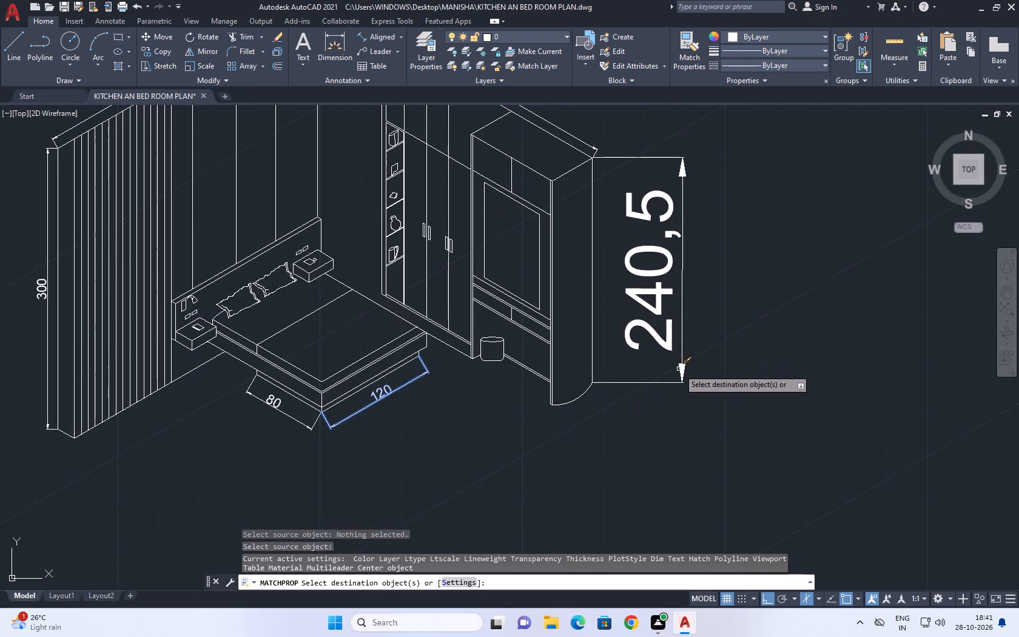
left_click(680, 370)
right_click(719, 306)
left_click(755, 328)
Shift the end panel's height dimension line closer to the panel's outer edge.
middle_click_drag(687, 261, 685, 277)
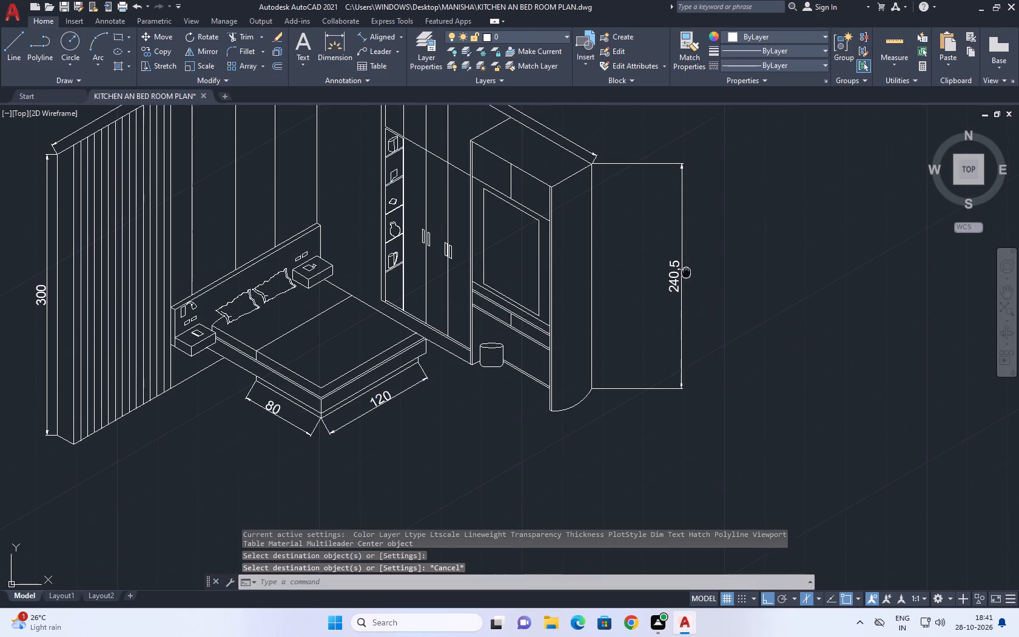
middle_click_drag(685, 277, 684, 284)
left_click_drag(694, 305, 661, 269)
left_click_drag(645, 254, 652, 272)
left_click(674, 295)
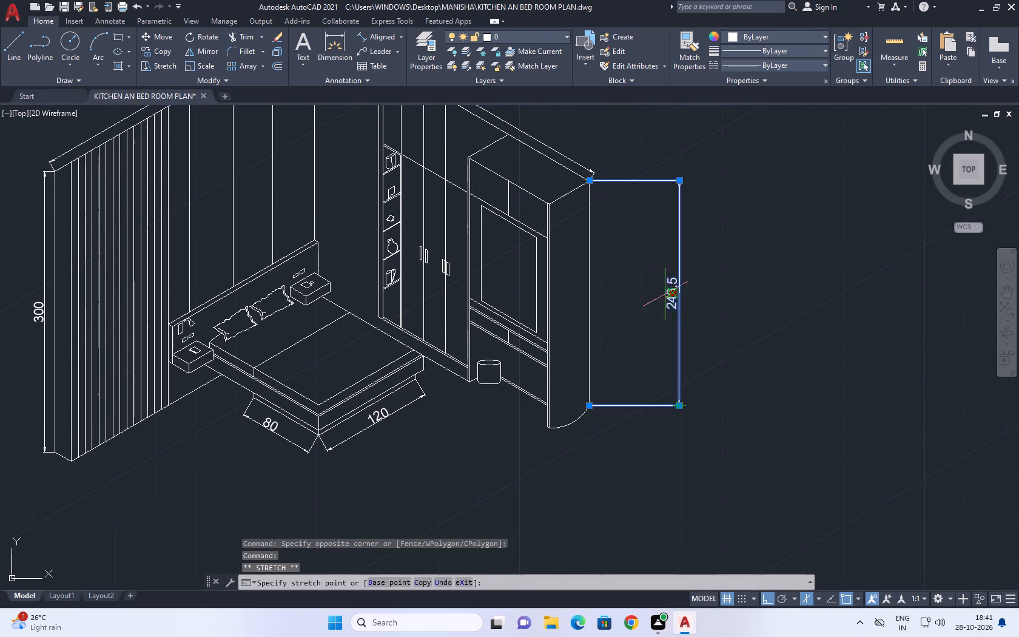
left_click(617, 293)
Slide the end panel's height text up along its dimension line to about the middle.
scroll(613, 334, "up", 2)
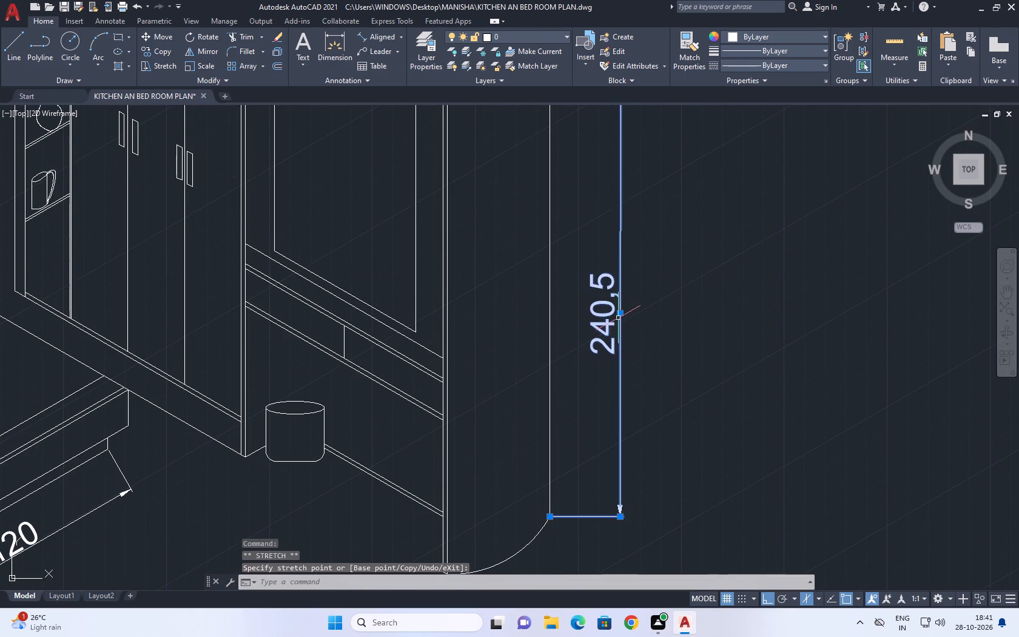
left_click(620, 316)
middle_click_drag(604, 246, 616, 315)
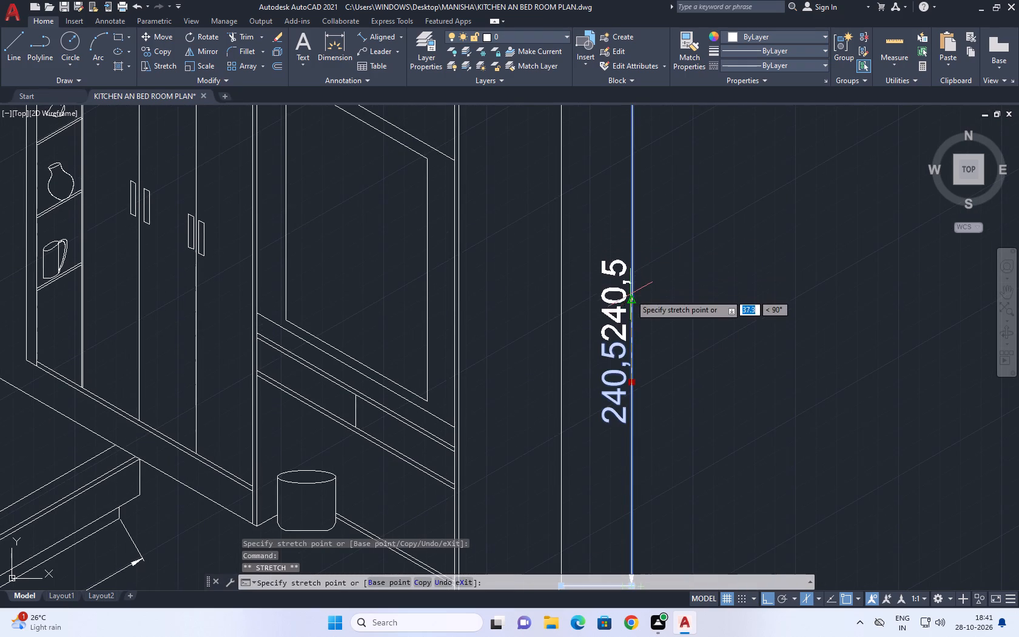
left_click(630, 294)
Shift the end panel's height dimension line a little closer again to the panel's outer edge.
middle_click_drag(627, 248, 596, 332)
scroll(595, 338, "down", 2)
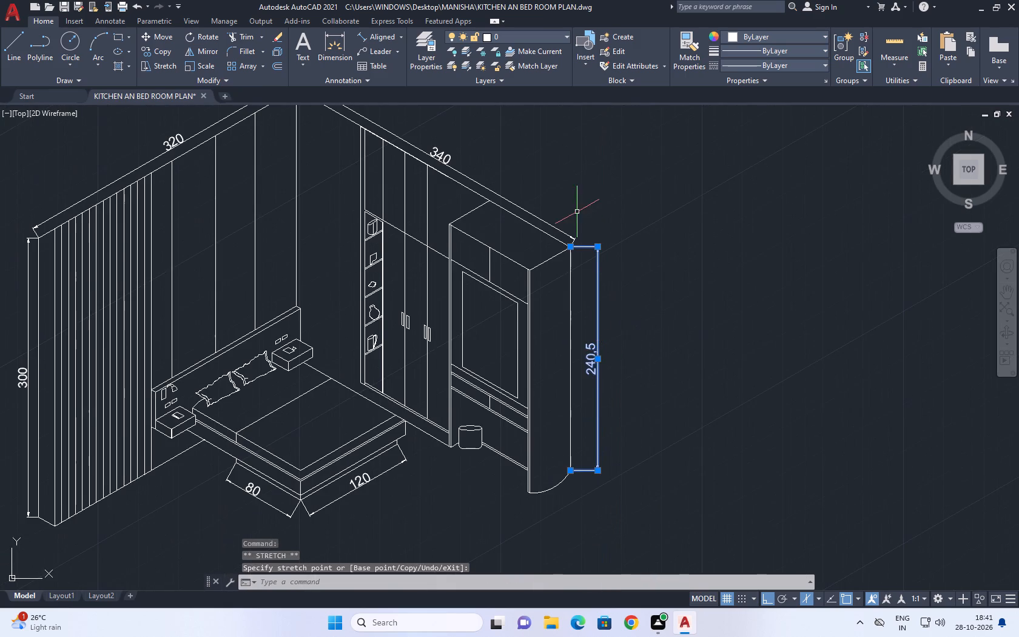
middle_click_drag(577, 212, 574, 206)
scroll(594, 461, "up", 2)
left_click(594, 476)
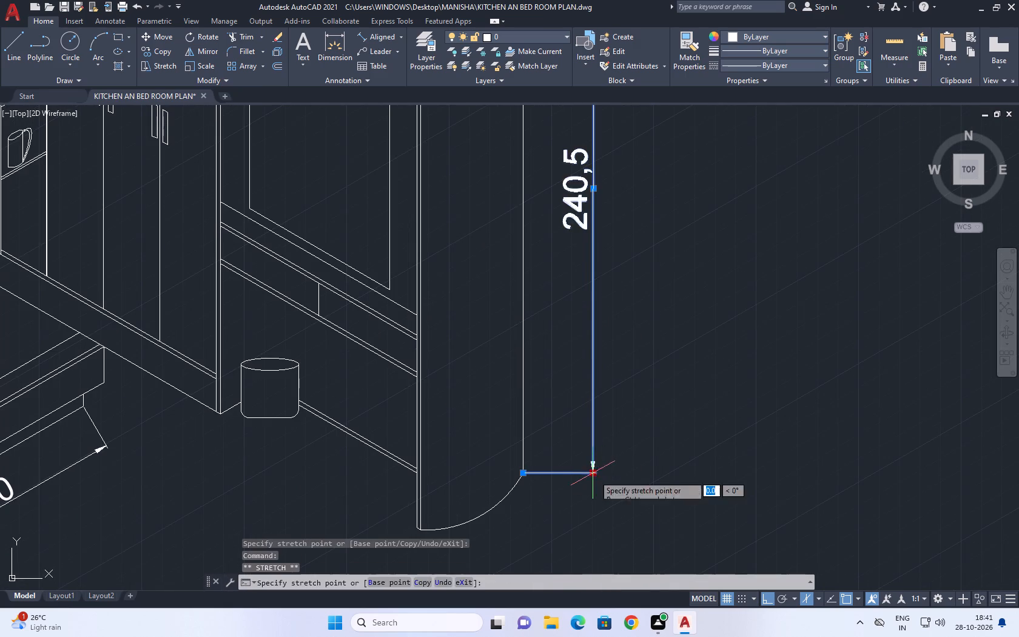
left_click(569, 473)
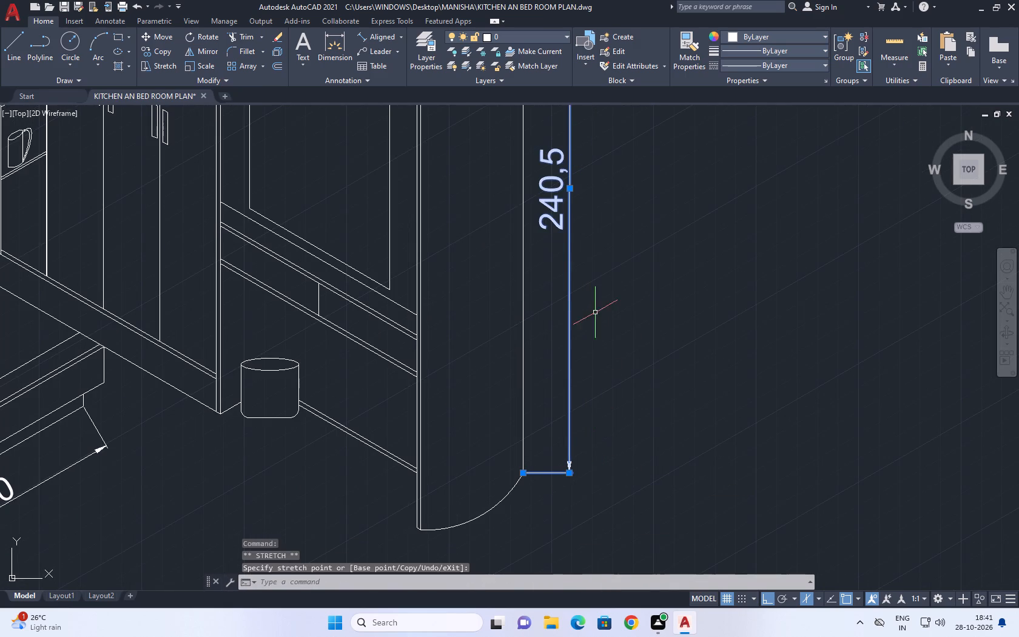
middle_click_drag(591, 293, 582, 411)
scroll(616, 257, "down", 1)
middle_click_drag(646, 196, 600, 335)
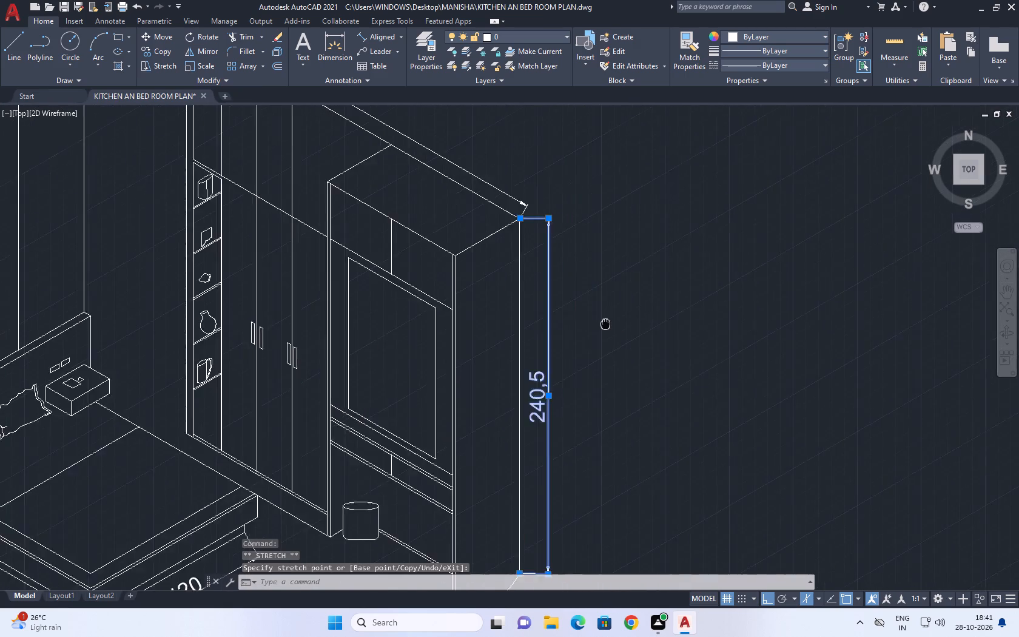
middle_click_drag(600, 335, 572, 388)
right_click(588, 270)
left_click(644, 513)
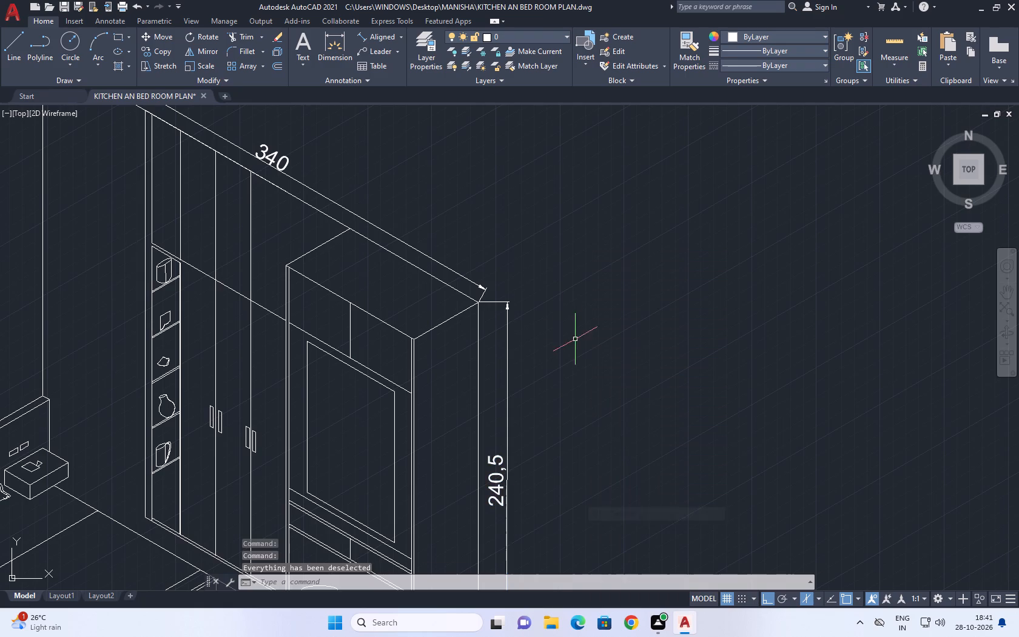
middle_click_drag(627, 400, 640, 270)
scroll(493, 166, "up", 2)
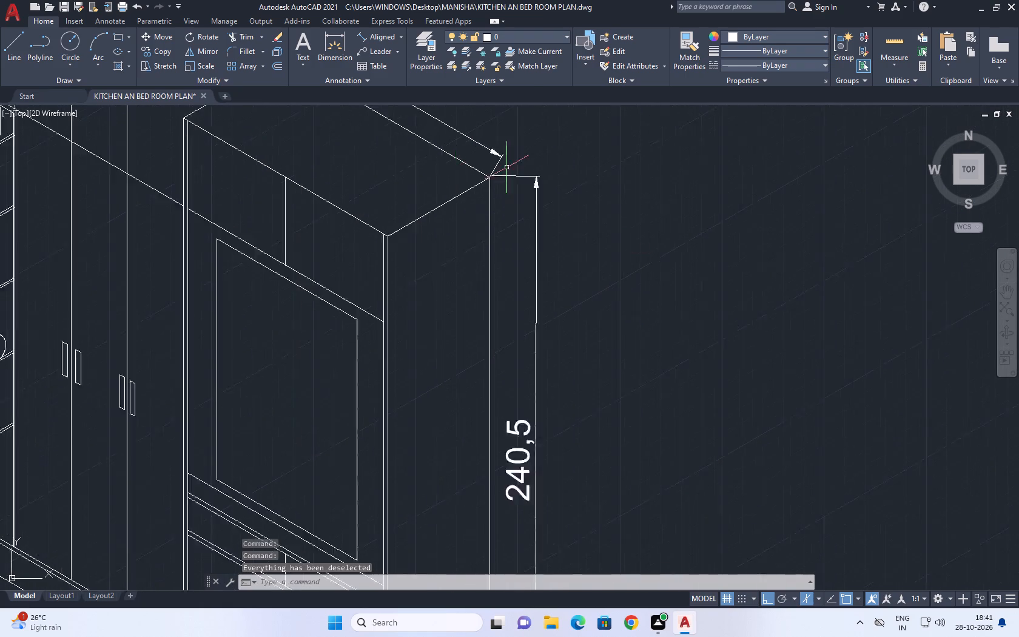
Stretch the upper extension origin of the end panel's height dimension onto the panel's top corner so it reads 240.
scroll(509, 167, "up", 2)
scroll(447, 181, "up", 1)
left_click(488, 180)
left_click(456, 226)
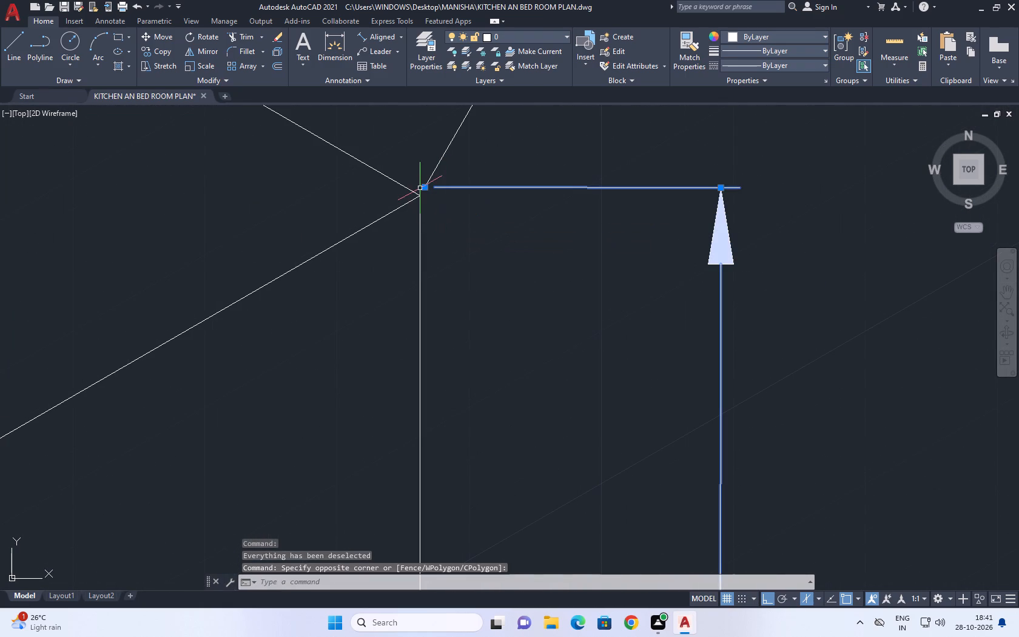
left_click(423, 188)
left_click(416, 198)
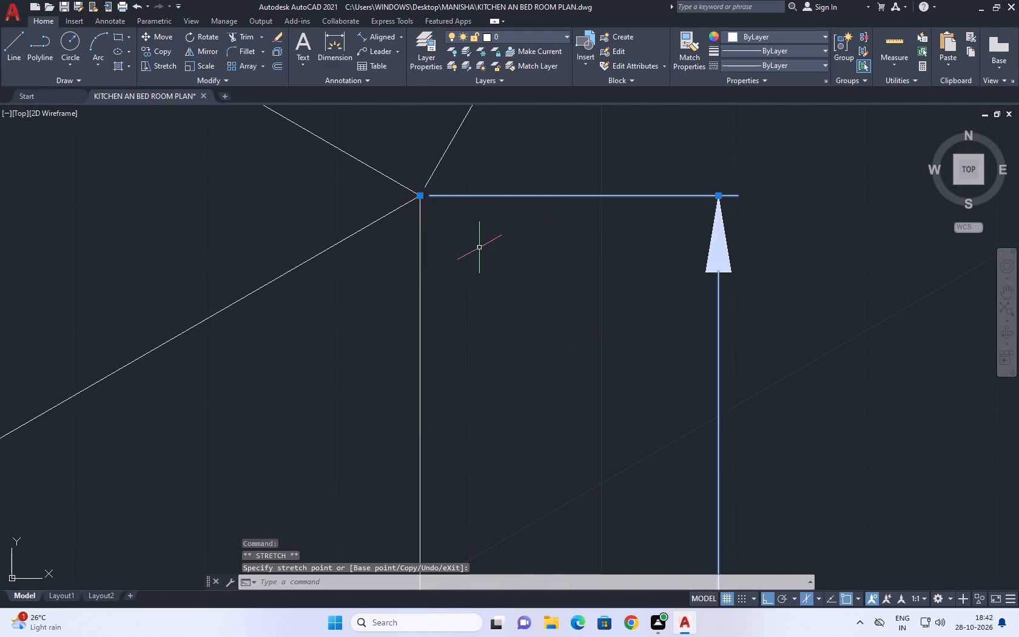
scroll(480, 248, "down", 6)
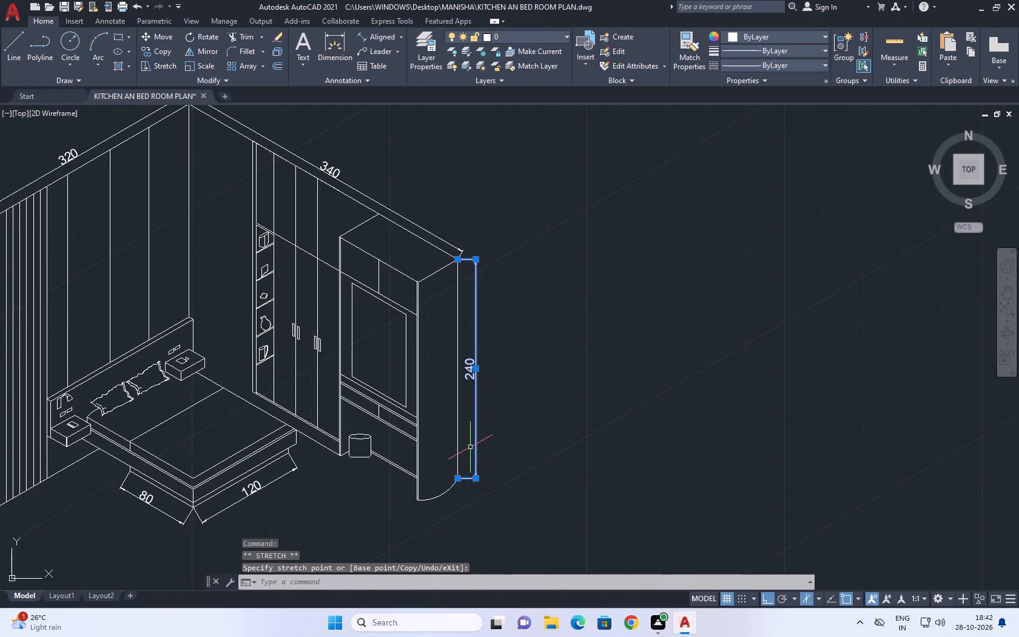
right_click(533, 315)
left_click(606, 514)
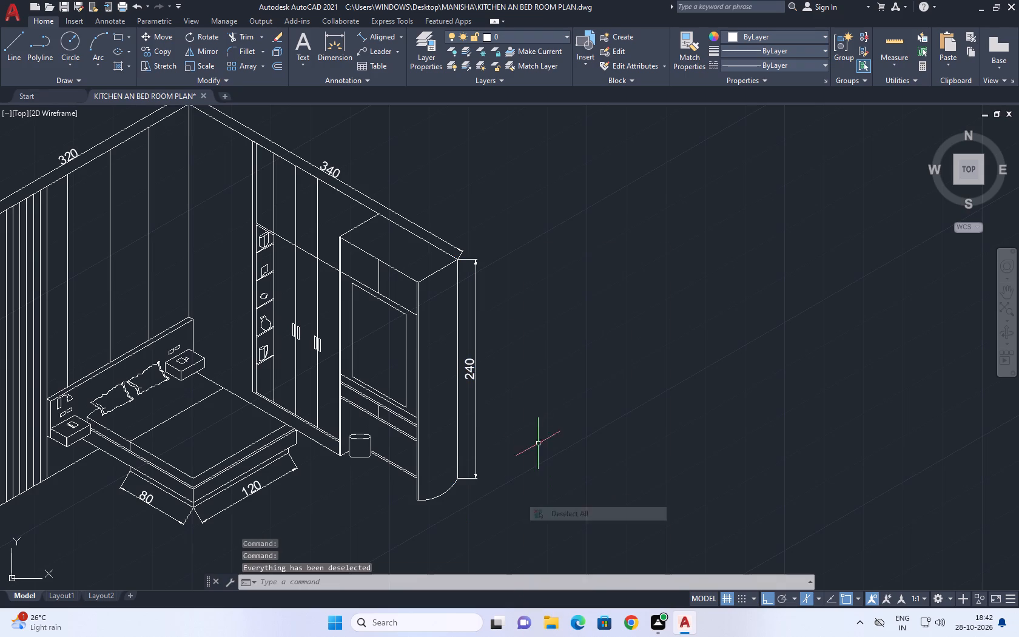
Shift the end panel's 240 height dimension line slightly closer to the panel's outer edge.
middle_click_drag(436, 369, 567, 400)
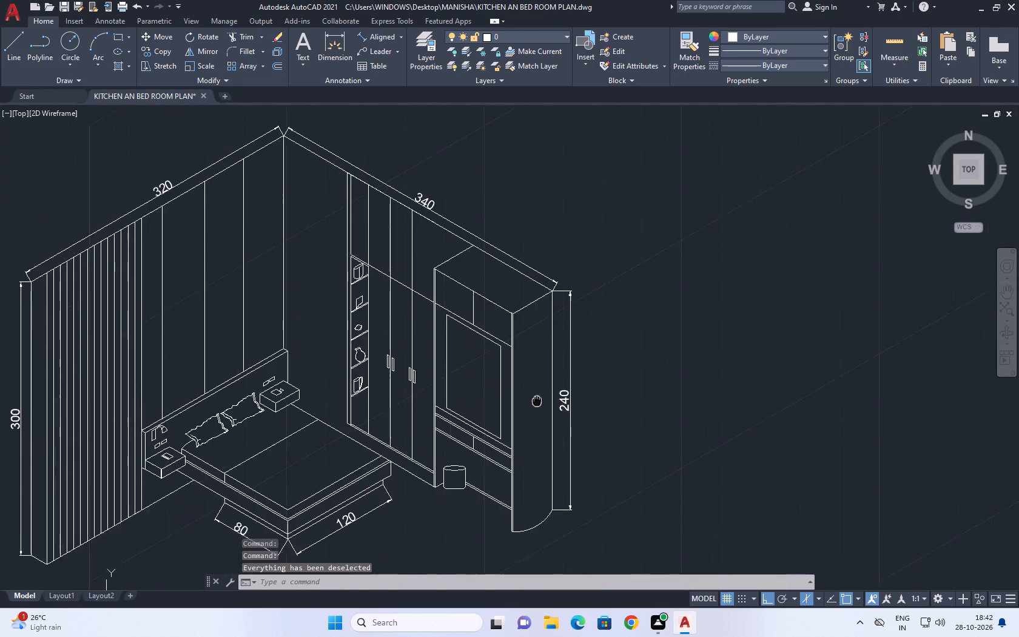
scroll(605, 426, "up", 2)
left_click(617, 399)
left_click(600, 362)
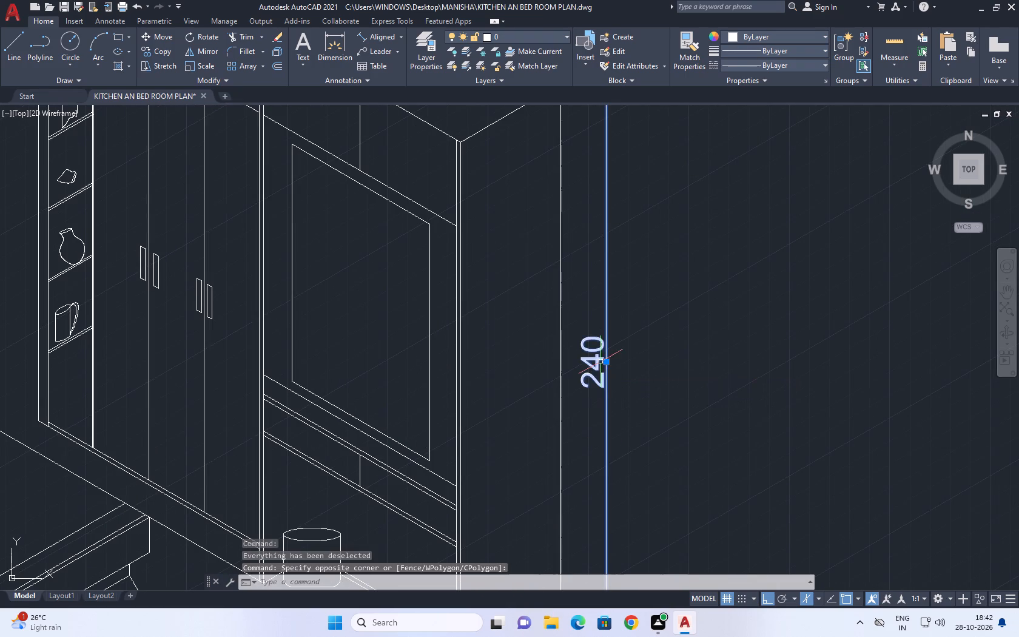
left_click(604, 363)
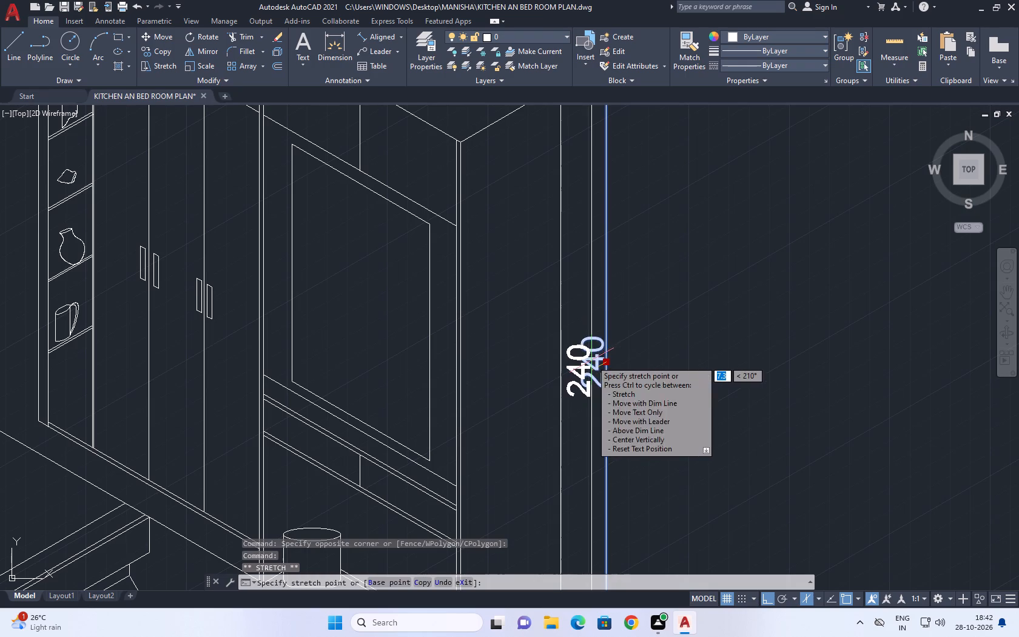
left_click(596, 360)
scroll(611, 361, "down", 1)
middle_click_drag(655, 348, 624, 360)
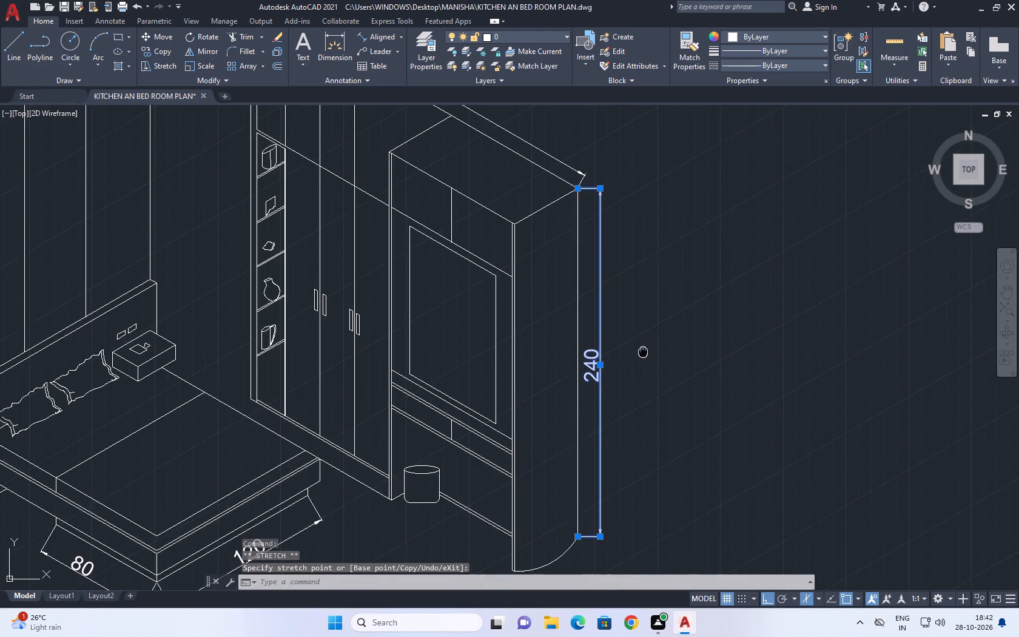
middle_click_drag(624, 360, 507, 378)
middle_click(505, 378)
right_click(556, 275)
left_click(613, 512)
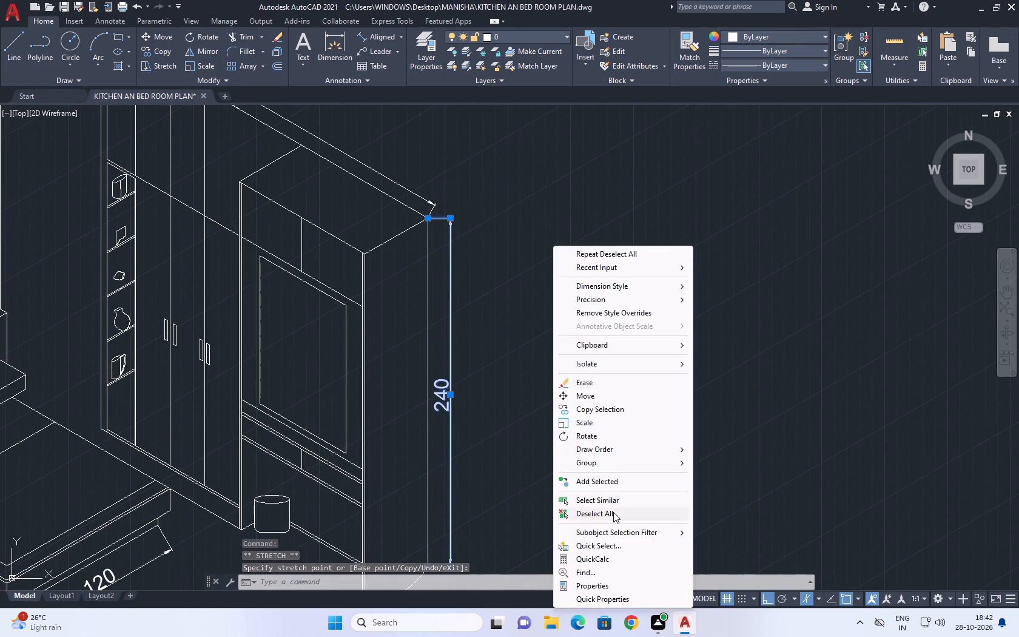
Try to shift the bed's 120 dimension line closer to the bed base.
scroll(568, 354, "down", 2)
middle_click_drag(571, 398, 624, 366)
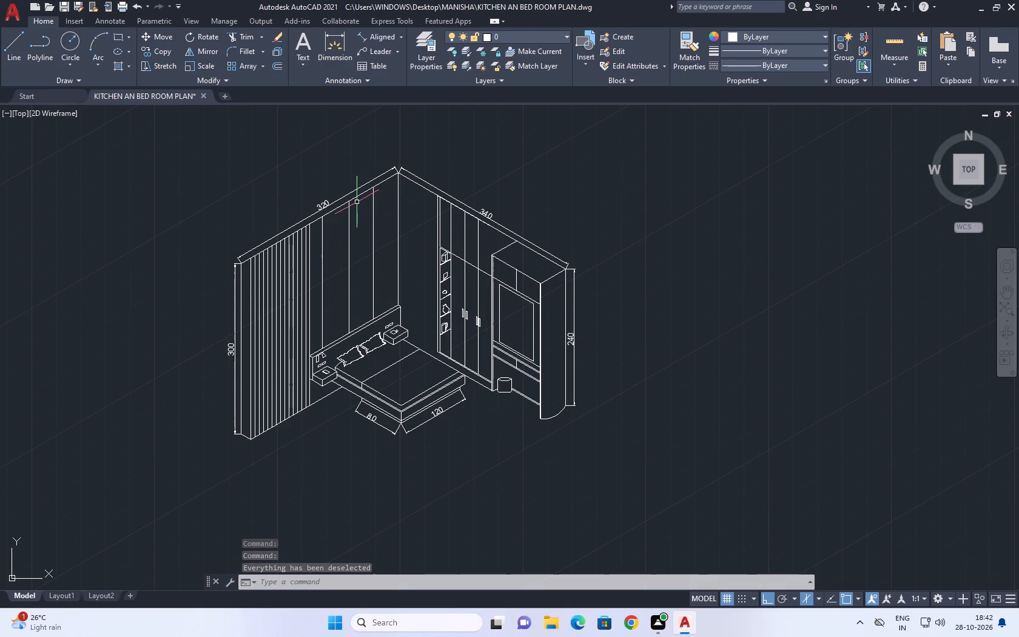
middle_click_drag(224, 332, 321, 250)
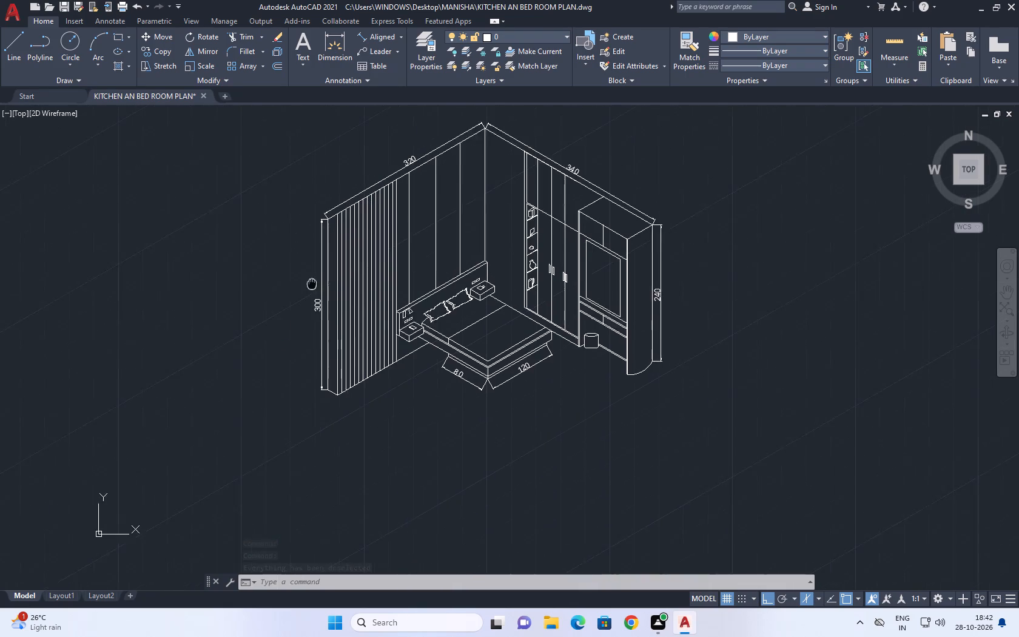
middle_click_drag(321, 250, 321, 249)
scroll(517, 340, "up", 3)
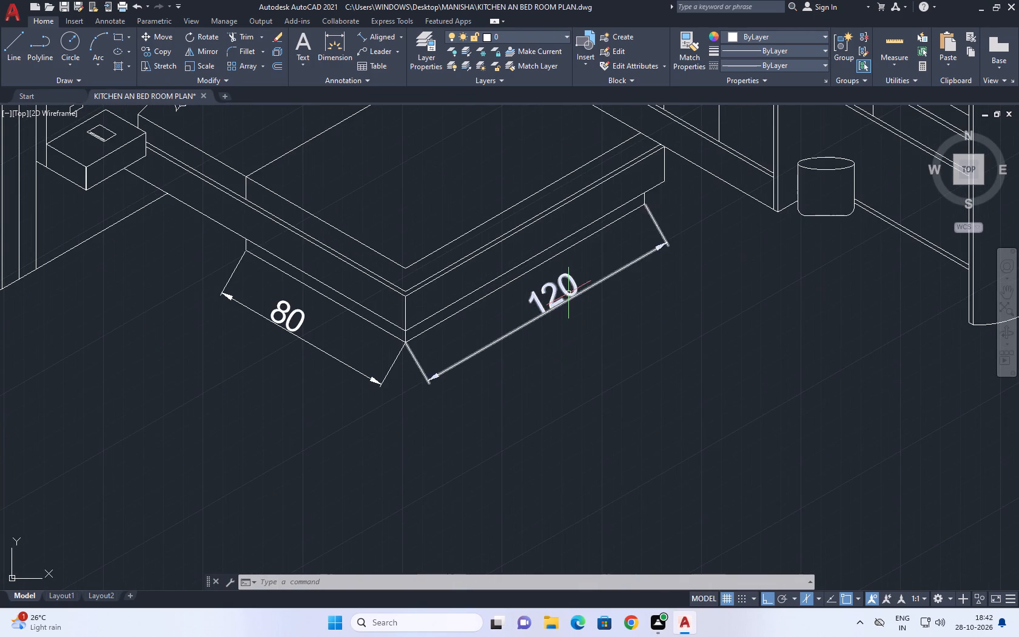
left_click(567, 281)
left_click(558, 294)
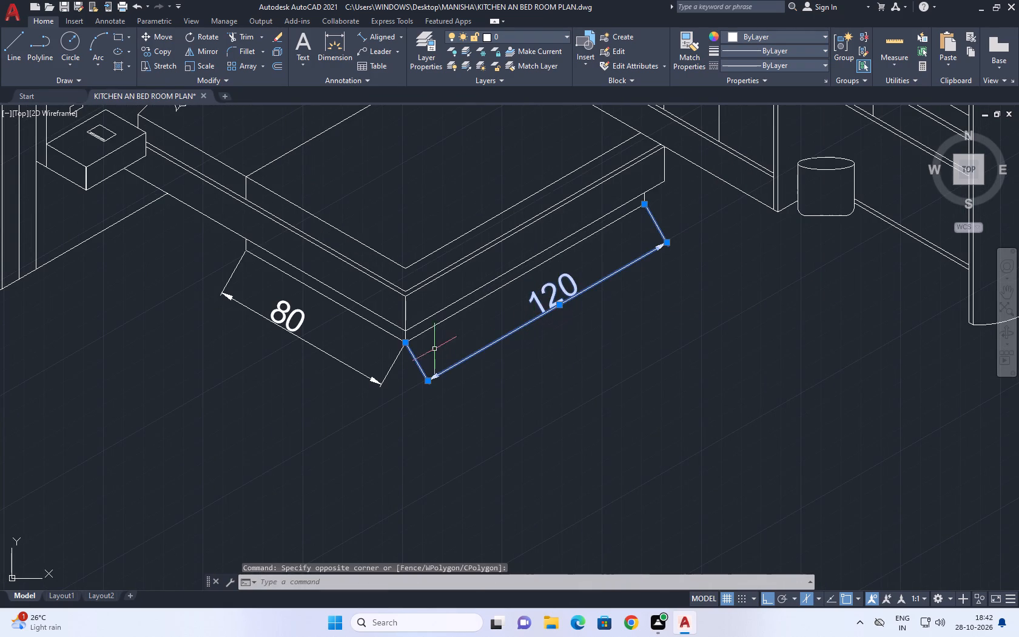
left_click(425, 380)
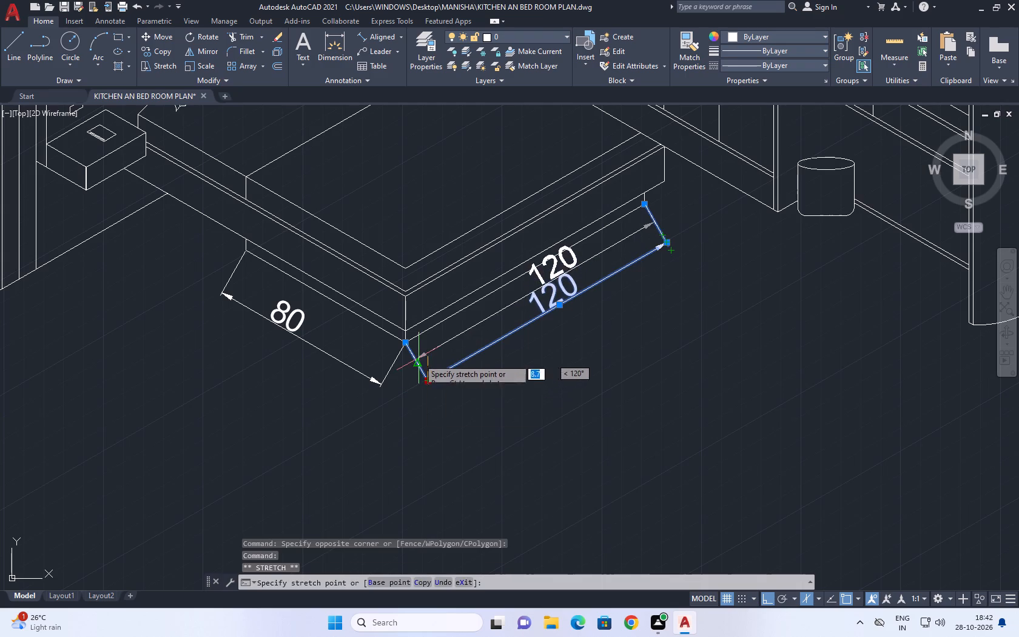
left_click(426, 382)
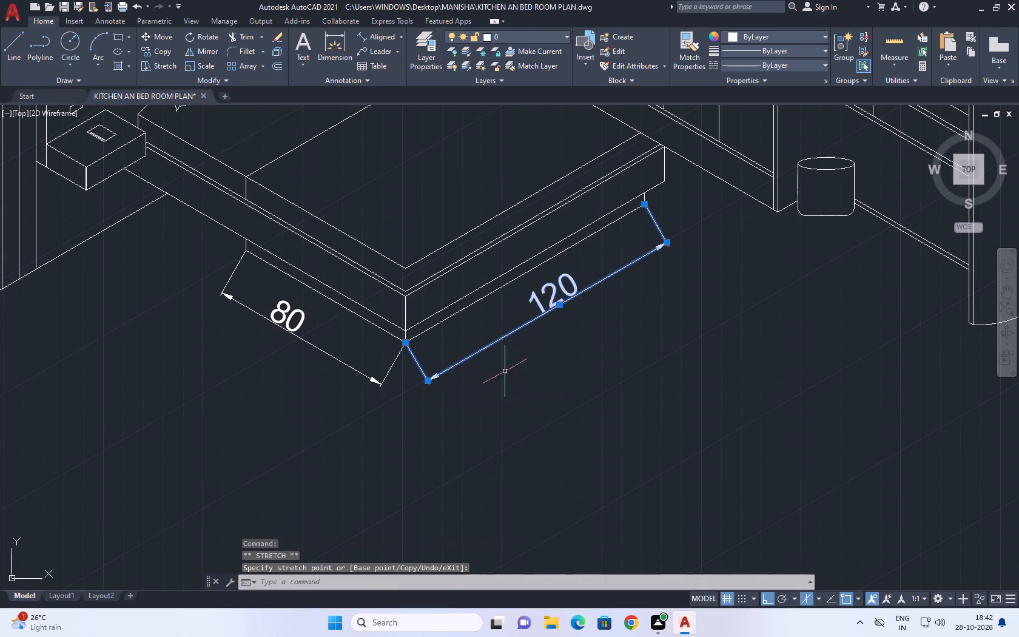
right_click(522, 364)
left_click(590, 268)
Shift the wardrobe wall's 340 dimension line slightly farther out from the wall's top edge.
scroll(574, 322, "down", 2)
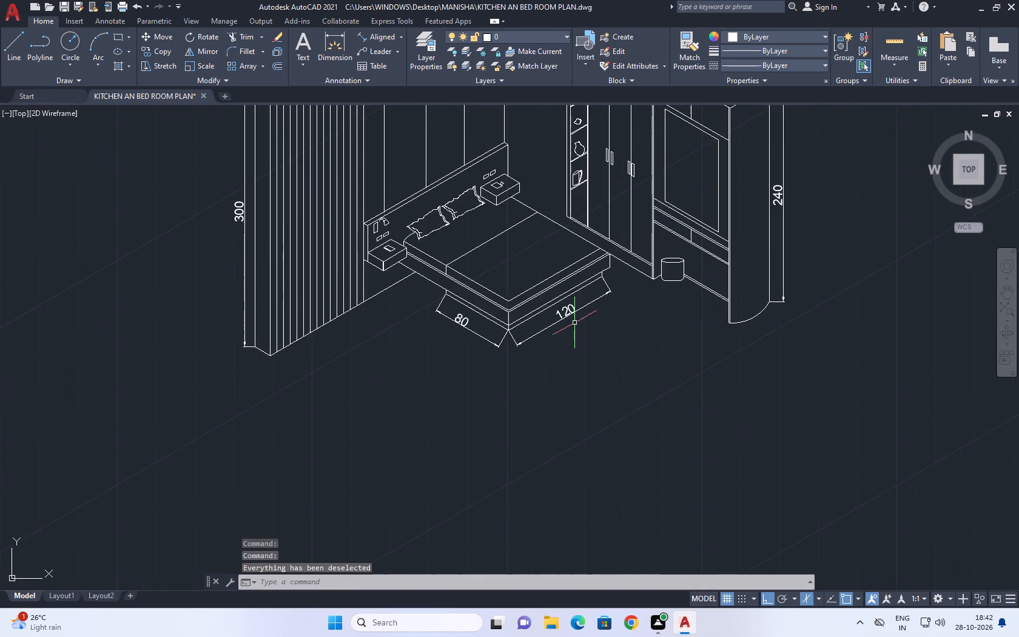
middle_click_drag(650, 253, 556, 371)
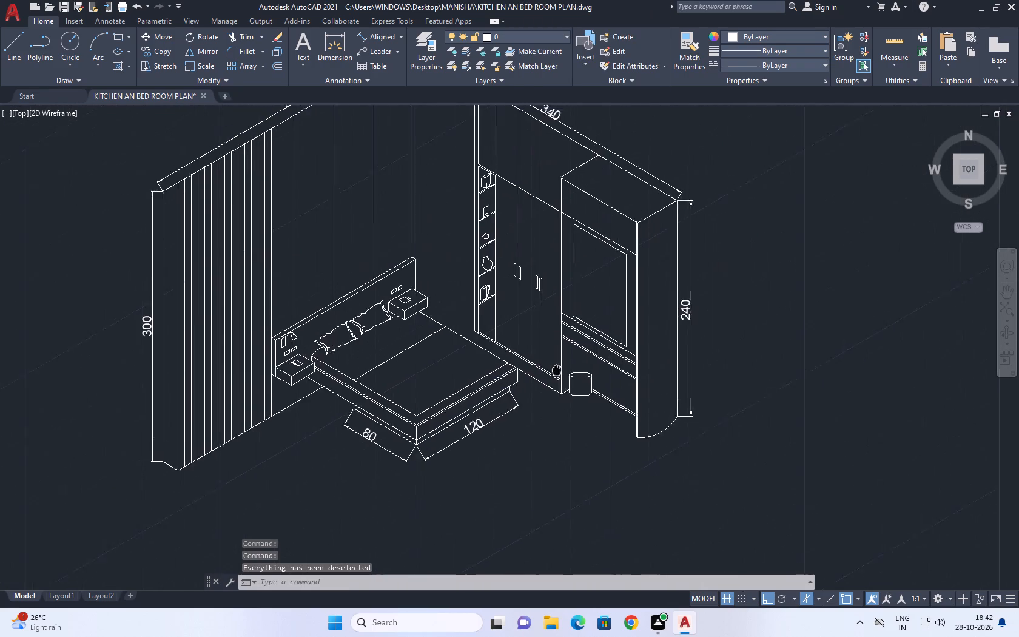
middle_click_drag(556, 371, 507, 434)
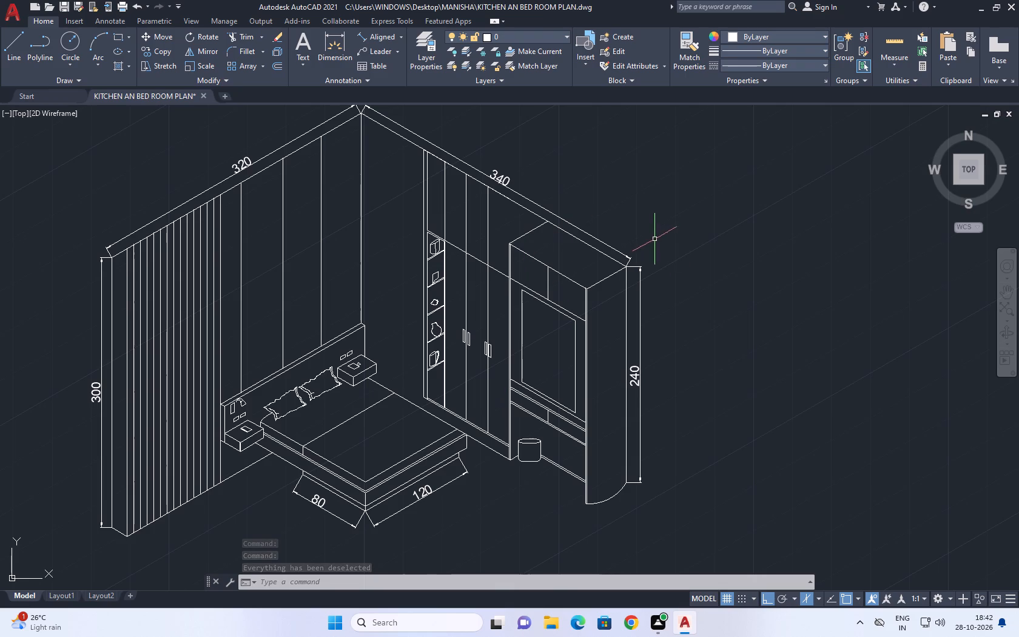
middle_click_drag(656, 243, 632, 320)
middle_click(632, 320)
scroll(595, 321, "up", 2)
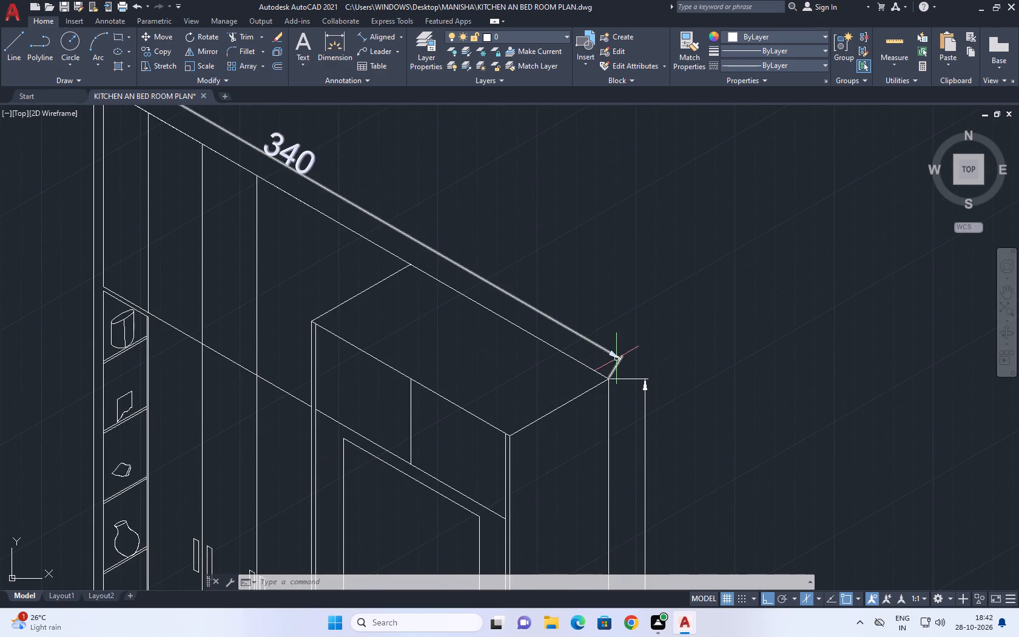
left_click(617, 360)
left_click(619, 359)
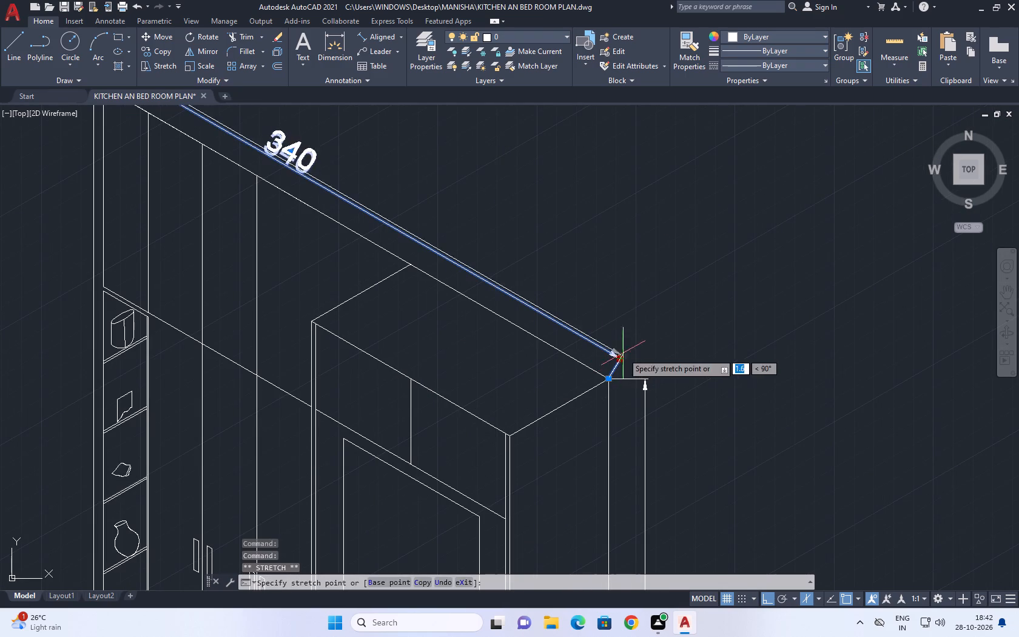
left_click(630, 340)
right_click(625, 217)
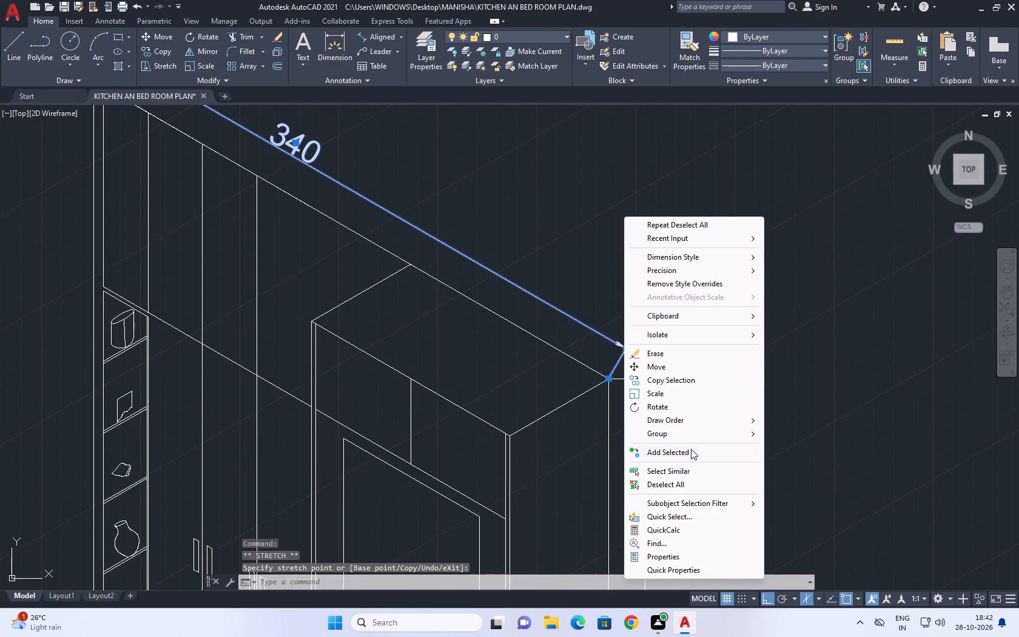
left_click(683, 485)
Examine the bedroom's dimension spacing, and compare it with the dimensions on the kitchen drawing.
scroll(642, 409, "up", 1)
scroll(587, 370, "down", 2)
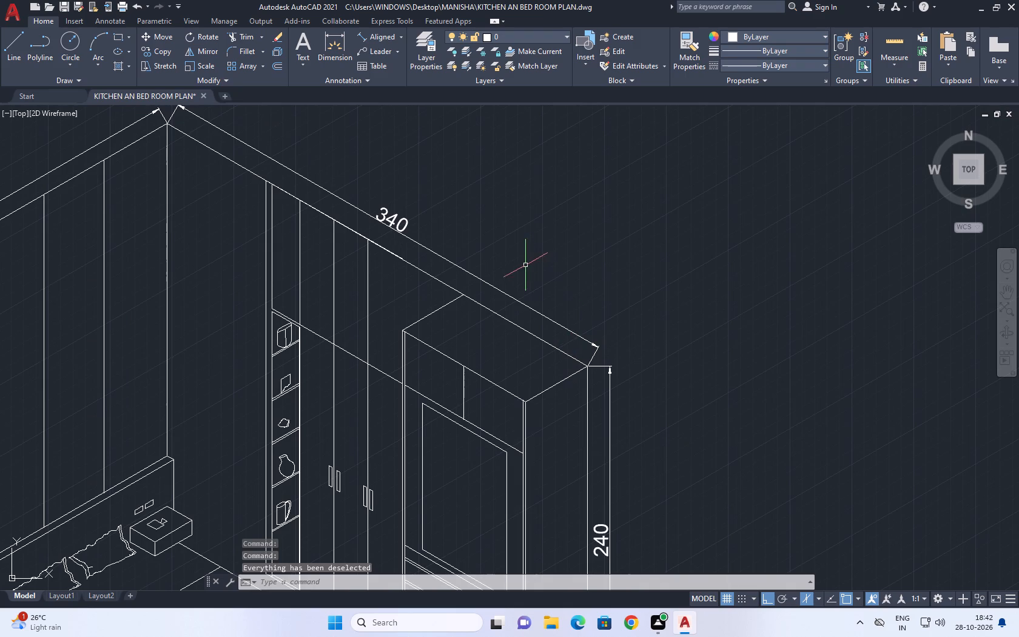
middle_click_drag(549, 288, 759, 384)
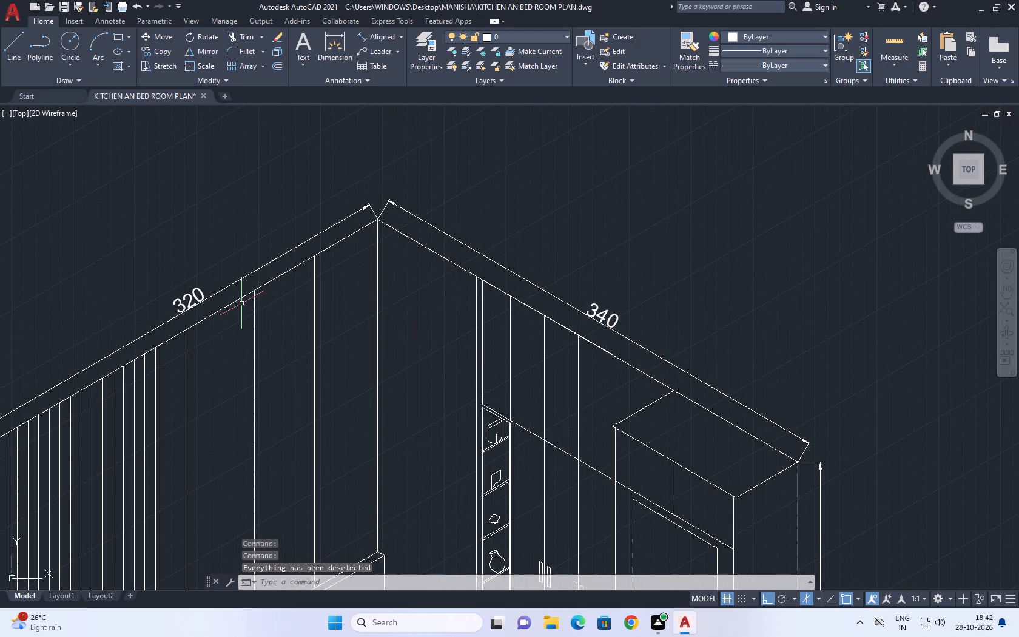
middle_click_drag(363, 288, 546, 265)
scroll(556, 263, "down", 2)
middle_click_drag(729, 368, 713, 324)
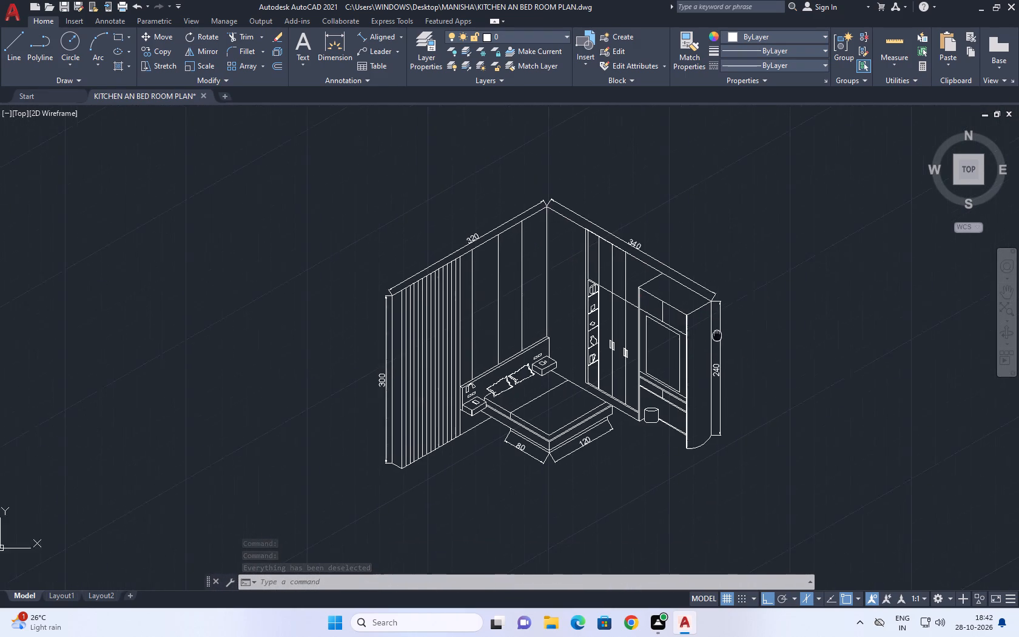
middle_click_drag(713, 324, 685, 281)
middle_click(683, 280)
scroll(624, 275, "down", 4)
middle_click_drag(648, 308, 594, 307)
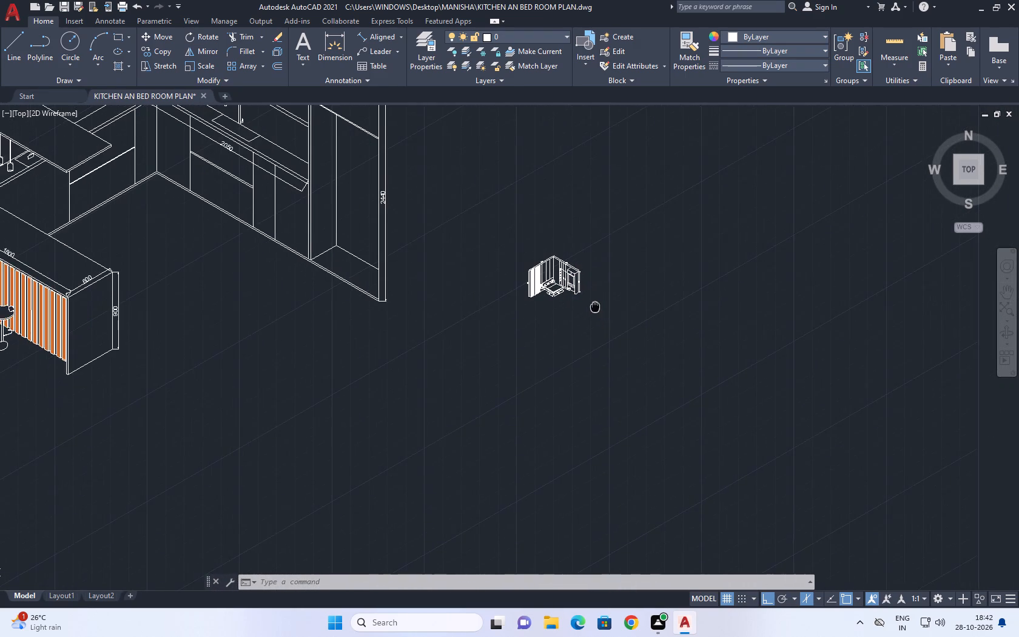
middle_click_drag(594, 307, 573, 309)
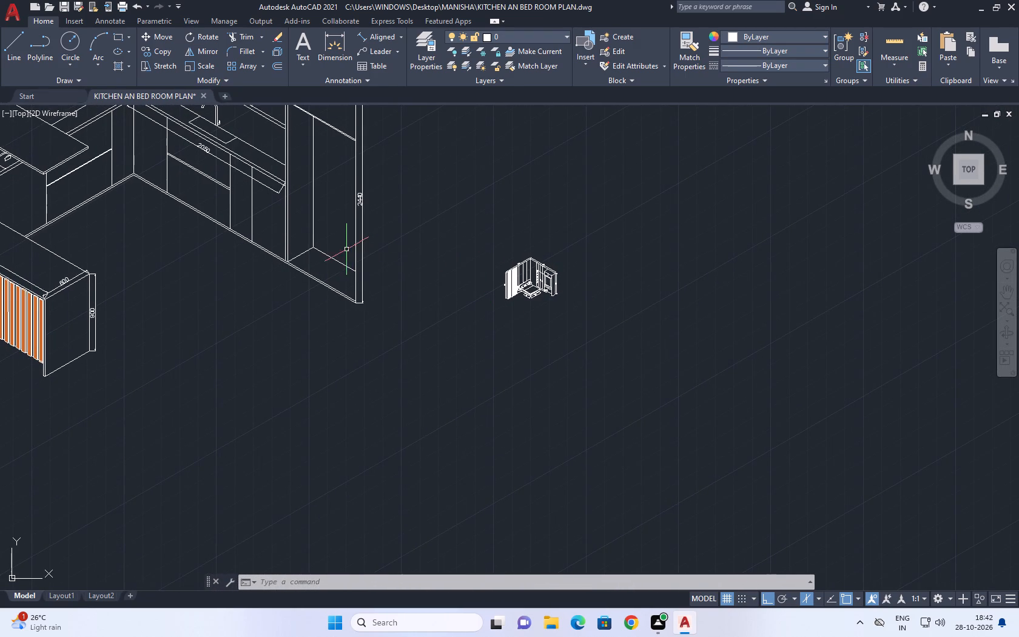
middle_click_drag(355, 260, 428, 322)
scroll(424, 309, "up", 4)
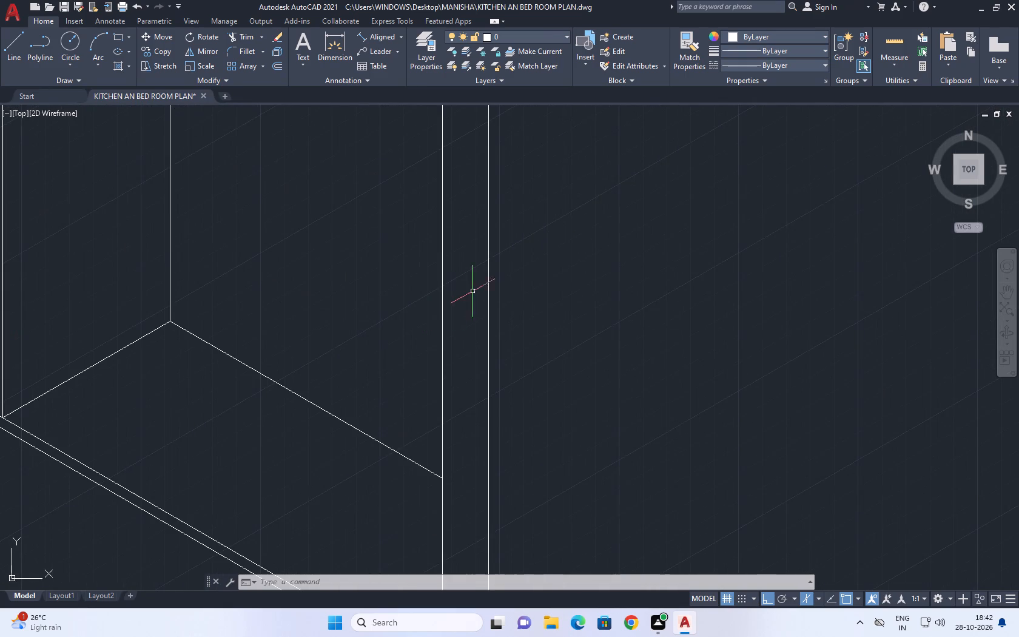
scroll(493, 305, "down", 3)
middle_click_drag(517, 278, 614, 403)
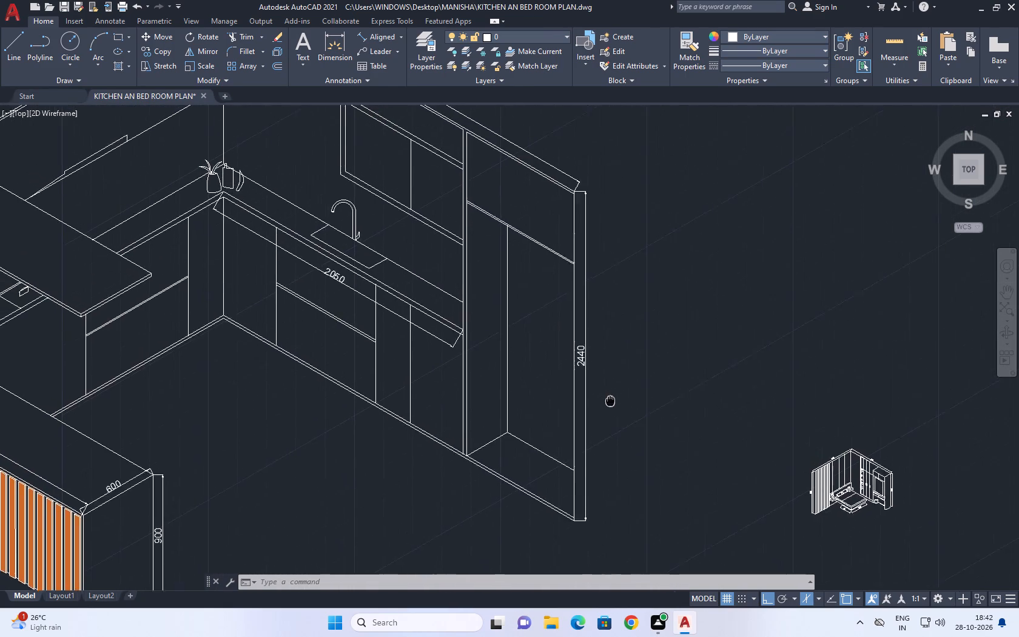
middle_click_drag(614, 403, 657, 412)
scroll(591, 291, "down", 1)
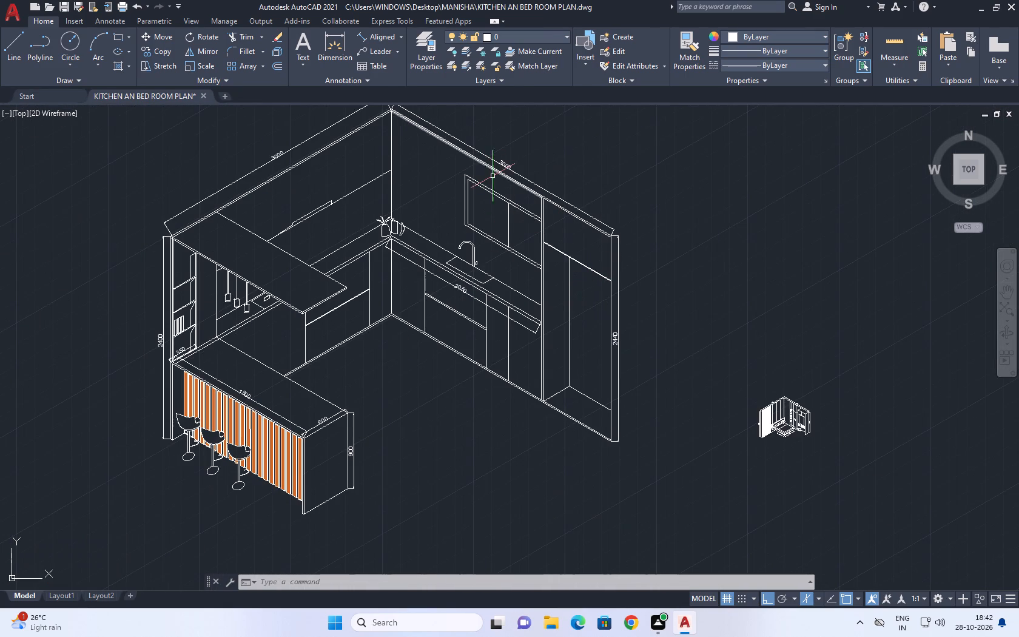
Shift the 3000 dimension line of the kitchen wall without the window closer to the wall's top edge.
middle_click_drag(523, 224, 558, 331)
scroll(358, 226, "up", 2)
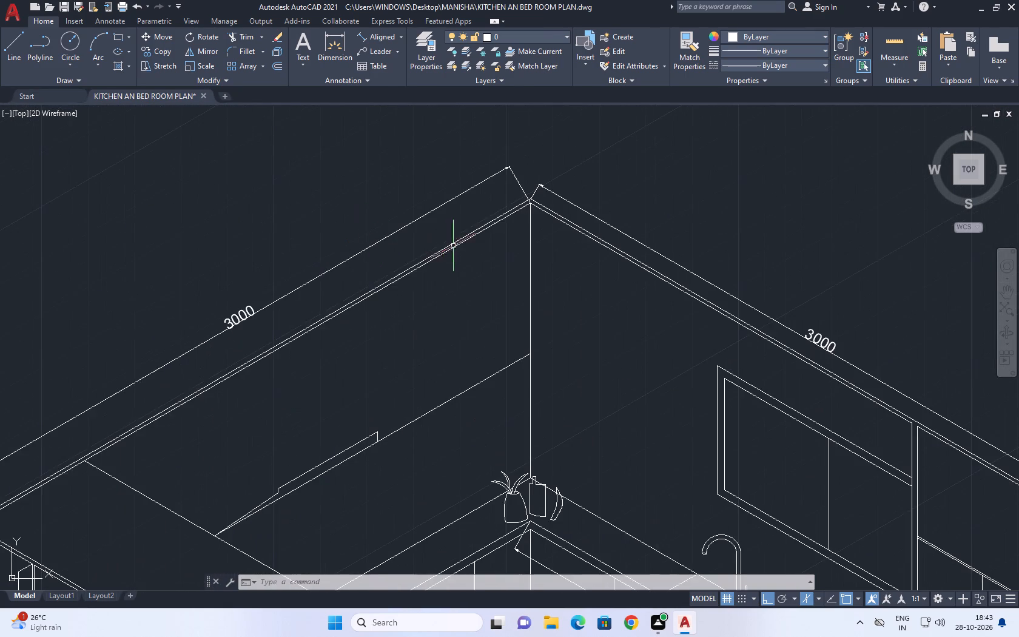
left_click_drag(457, 213, 451, 209)
left_click(422, 192)
scroll(501, 170, "up", 2)
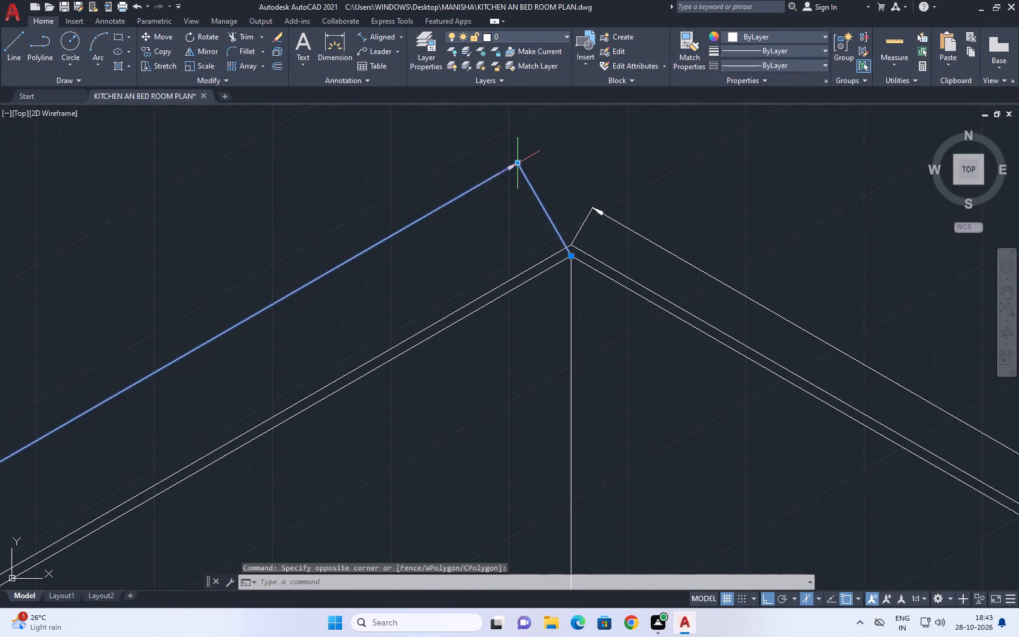
left_click(520, 163)
left_click(529, 167)
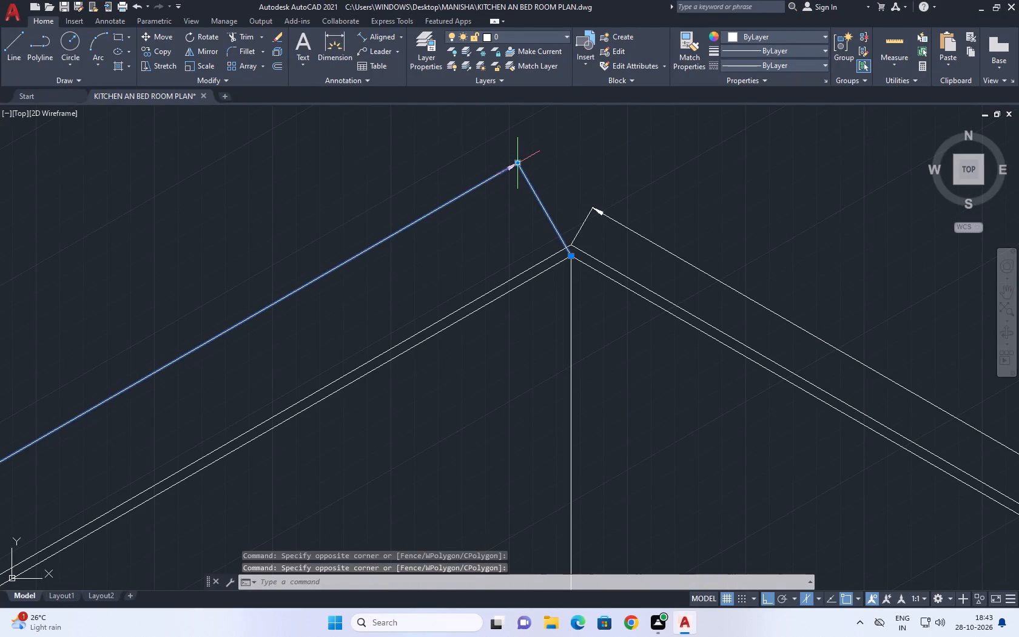
left_click(517, 163)
left_click(530, 187)
scroll(576, 189, "down", 3)
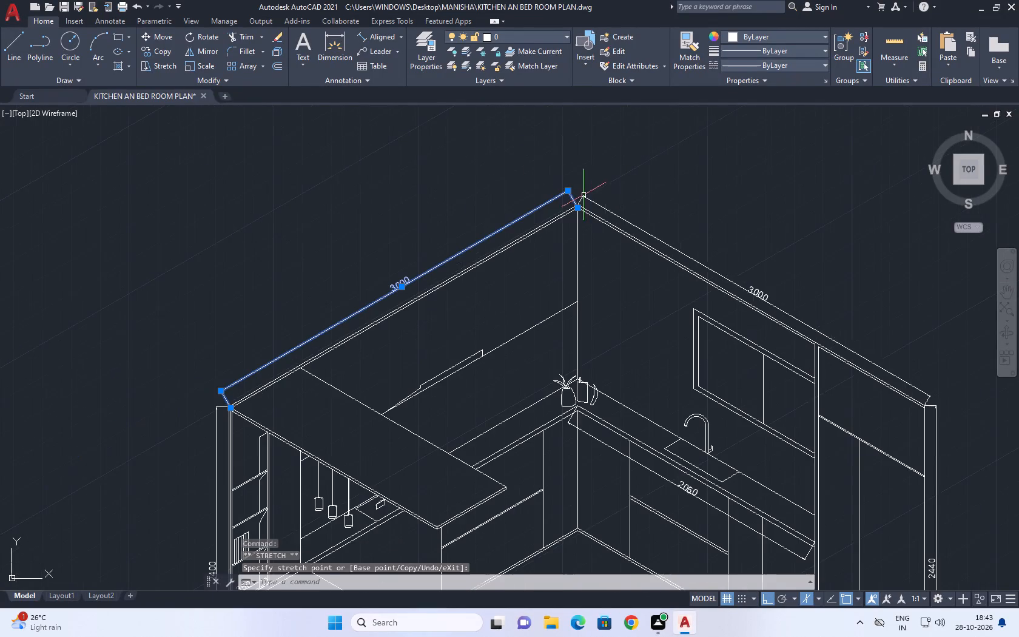
middle_click_drag(498, 222, 523, 272)
right_click(468, 224)
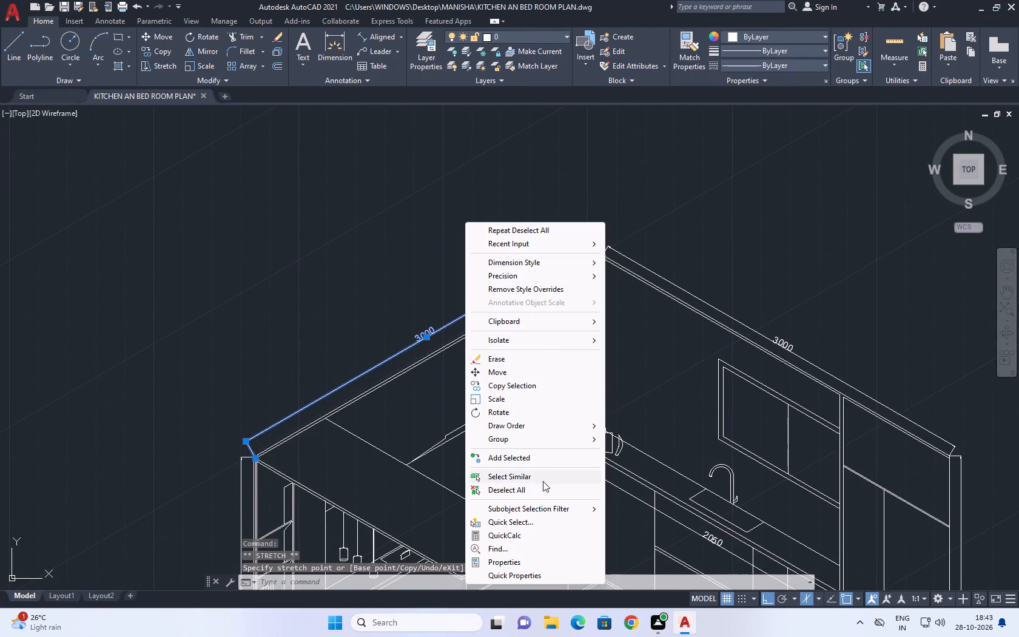
left_click(540, 493)
scroll(465, 355, "down", 2)
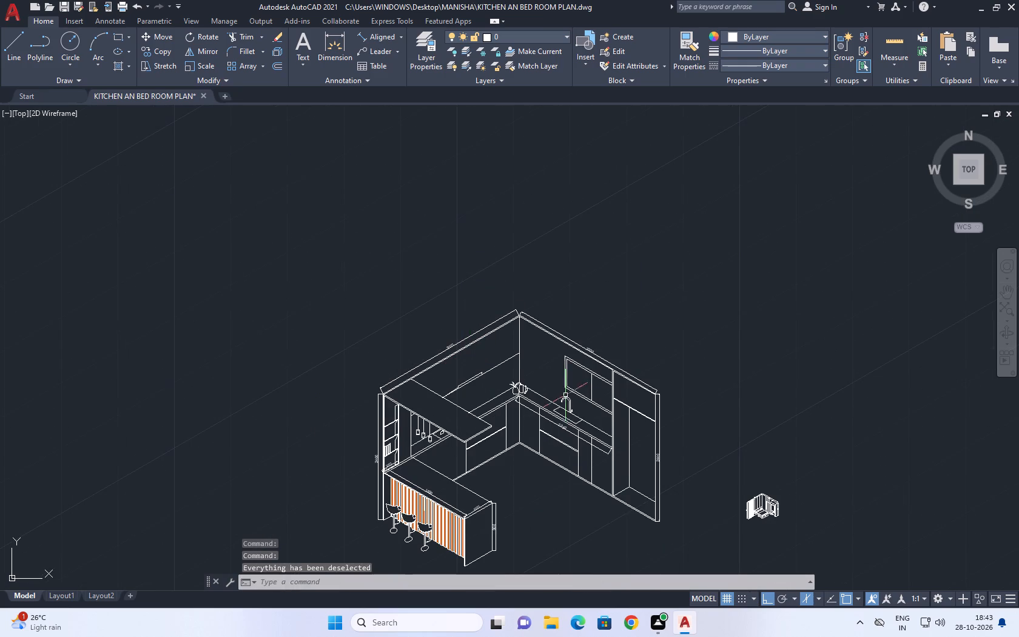
Move the left handle of the wardrobe's first handle pair along the left isoplane, slightly closer to the door seam.
middle_click_drag(662, 350, 623, 235)
scroll(611, 281, "up", 1)
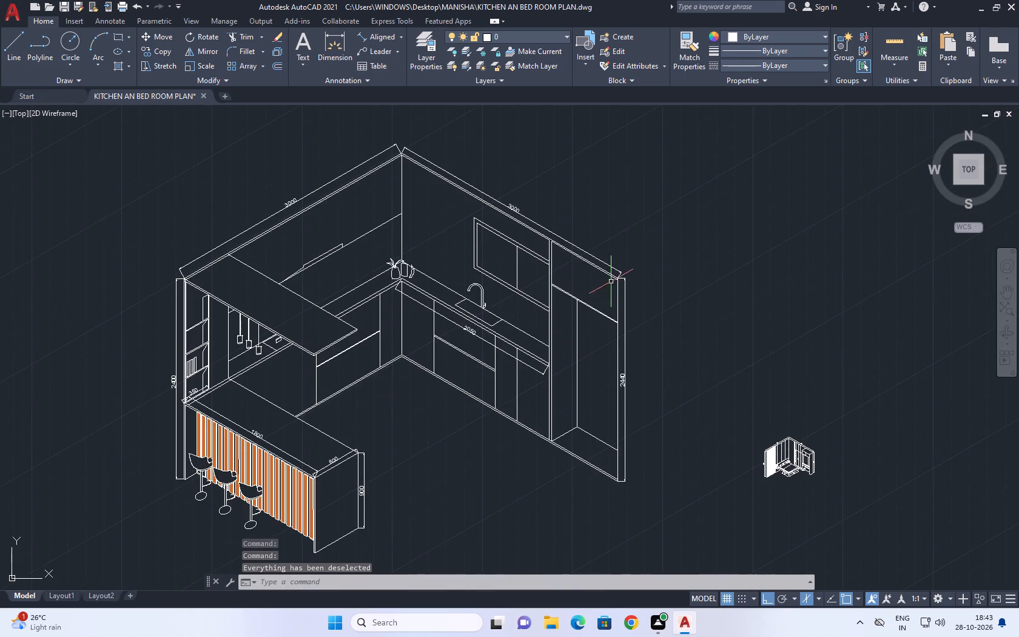
middle_click_drag(657, 299, 426, 211)
scroll(556, 374, "up", 3)
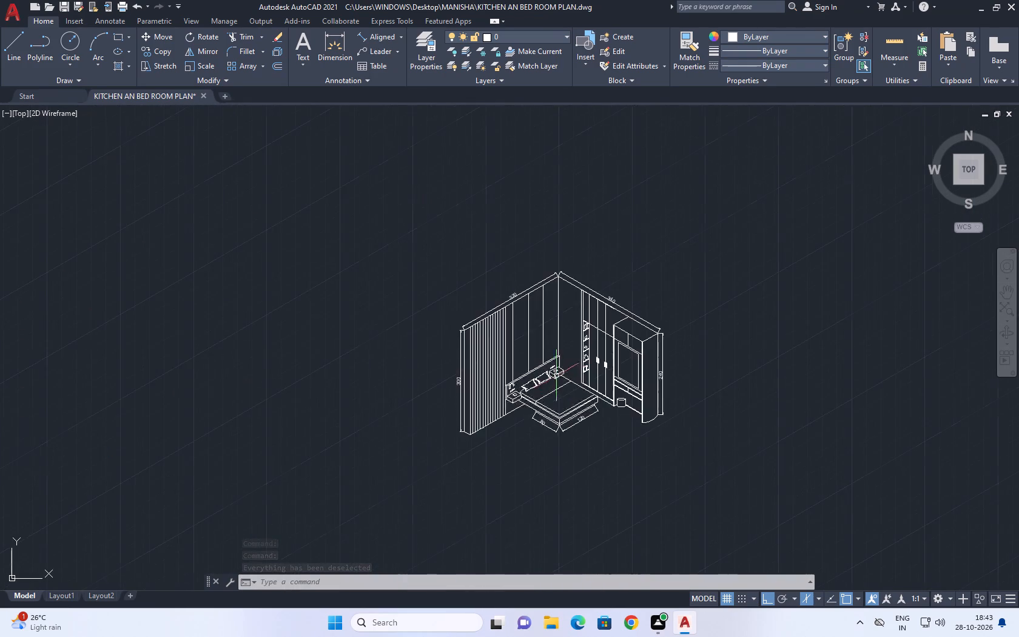
scroll(585, 376, "up", 4)
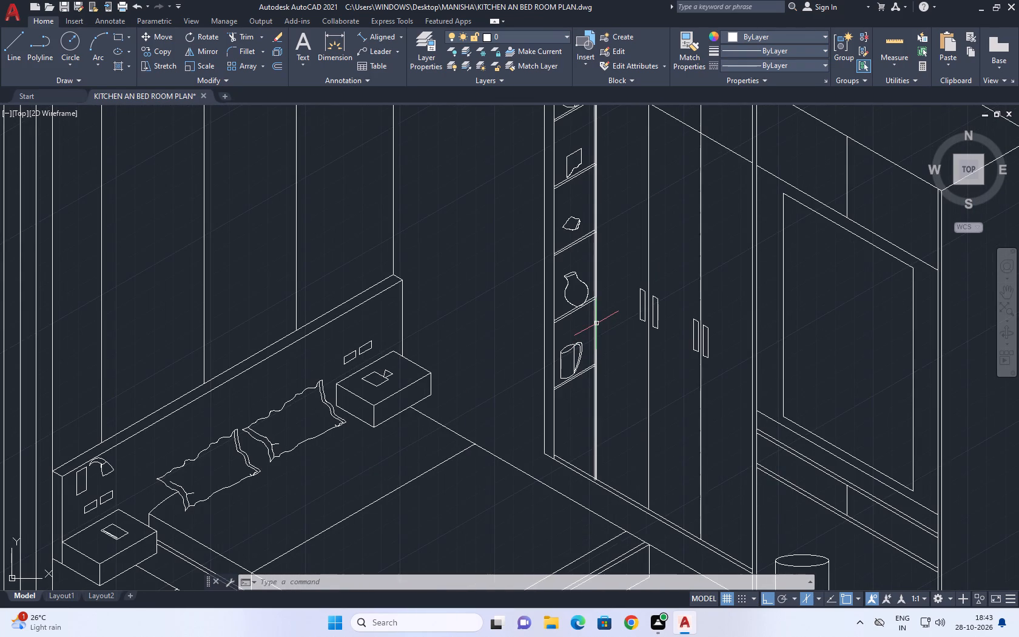
scroll(596, 323, "down", 2)
scroll(590, 383, "up", 4)
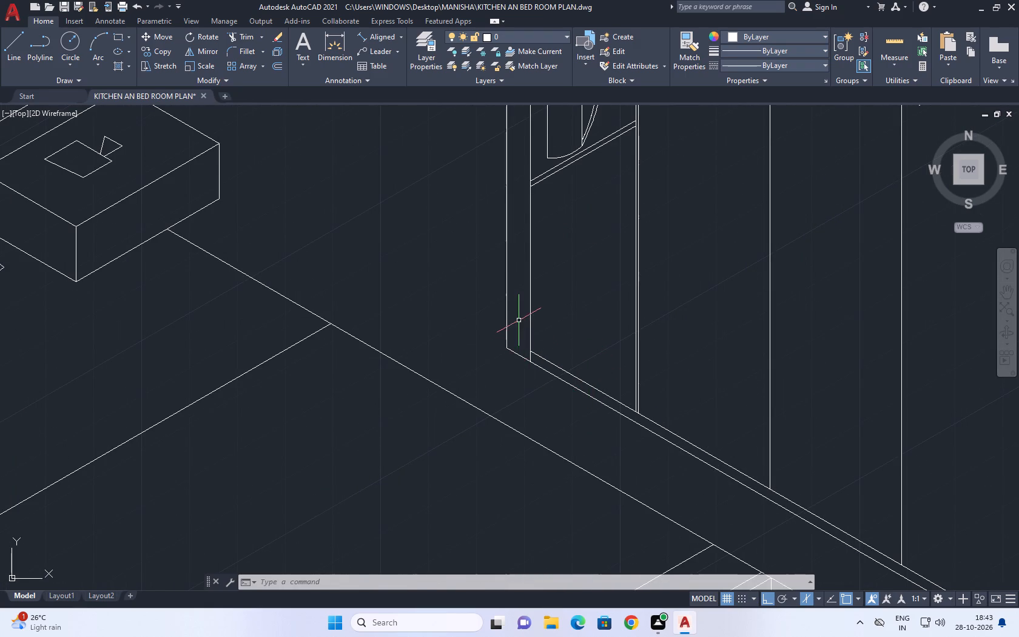
scroll(519, 320, "down", 1)
scroll(647, 329, "down", 1)
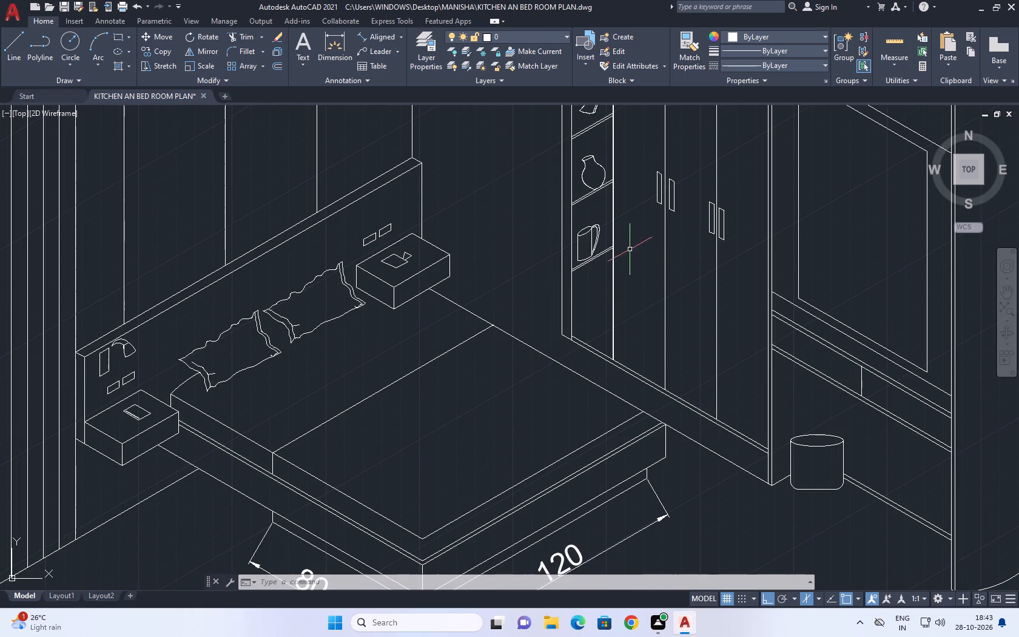
scroll(651, 168, "up", 3)
left_click(662, 145)
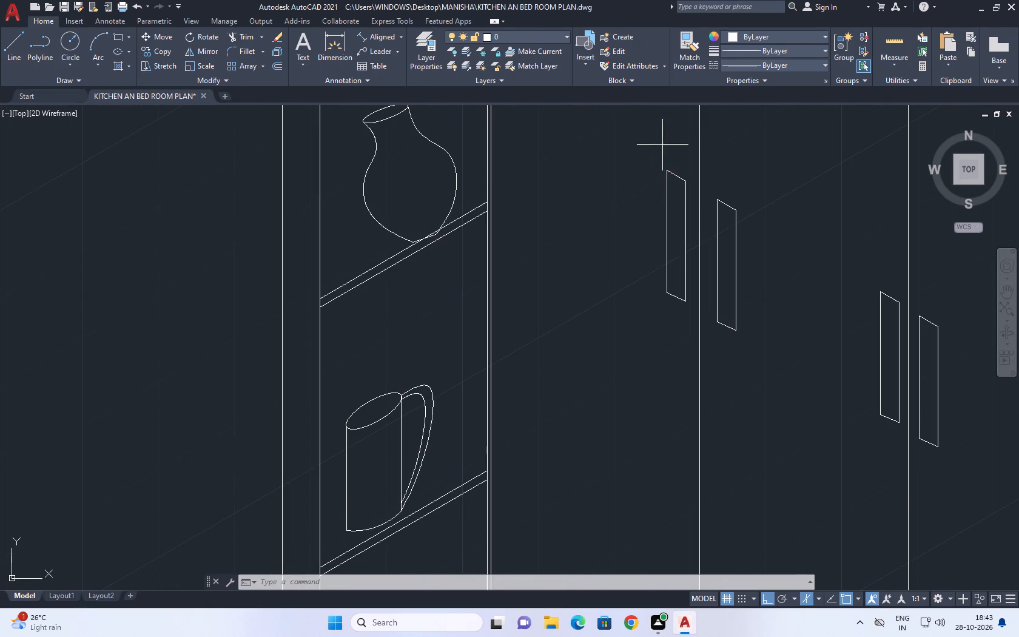
left_click(705, 320)
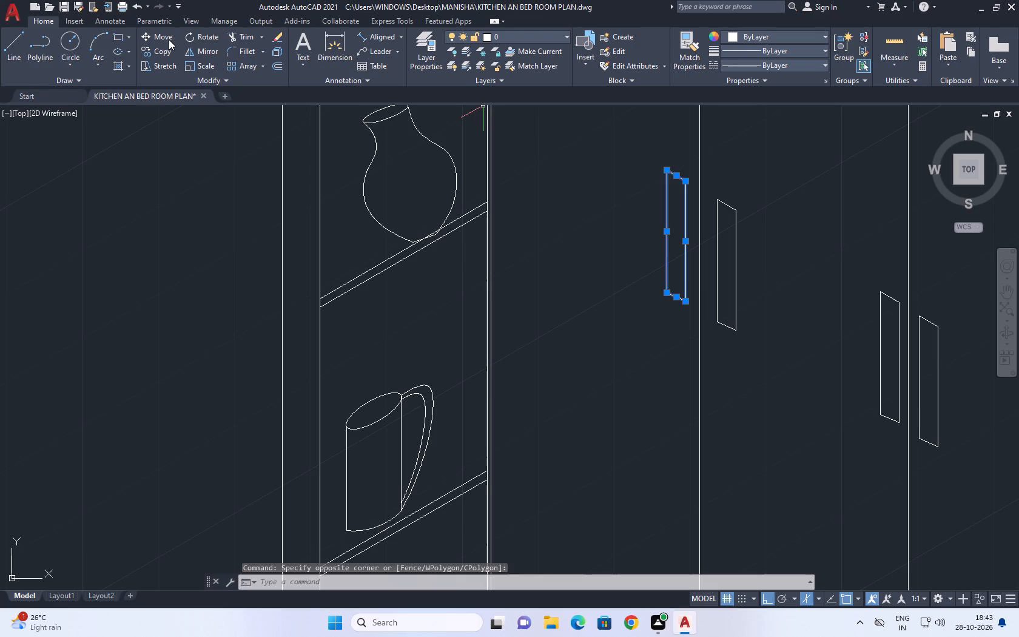
left_click(172, 38)
scroll(731, 311, "up", 2)
left_click(698, 295)
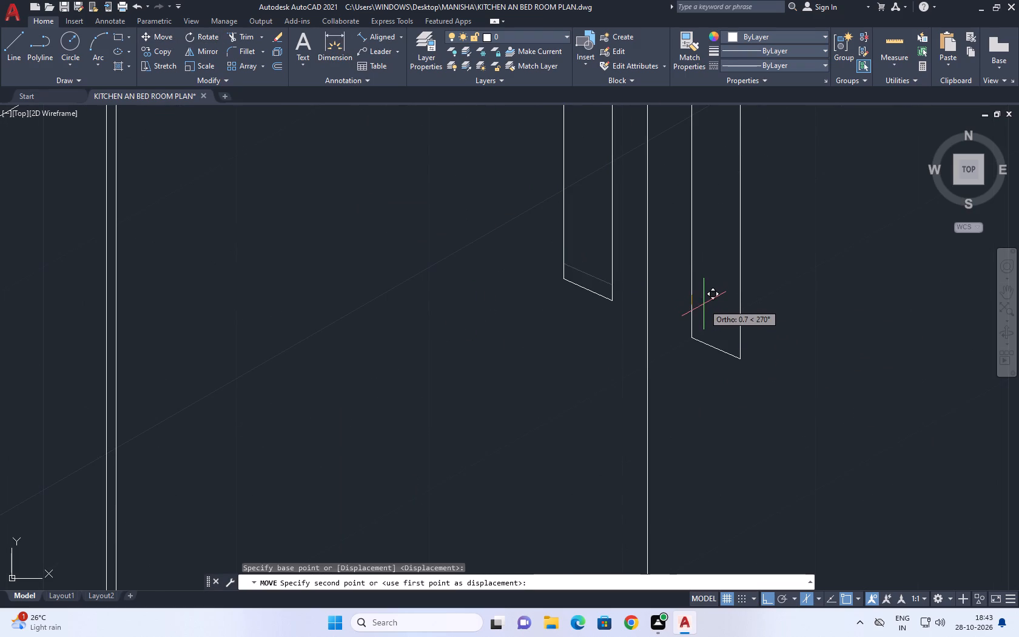
key("F5")
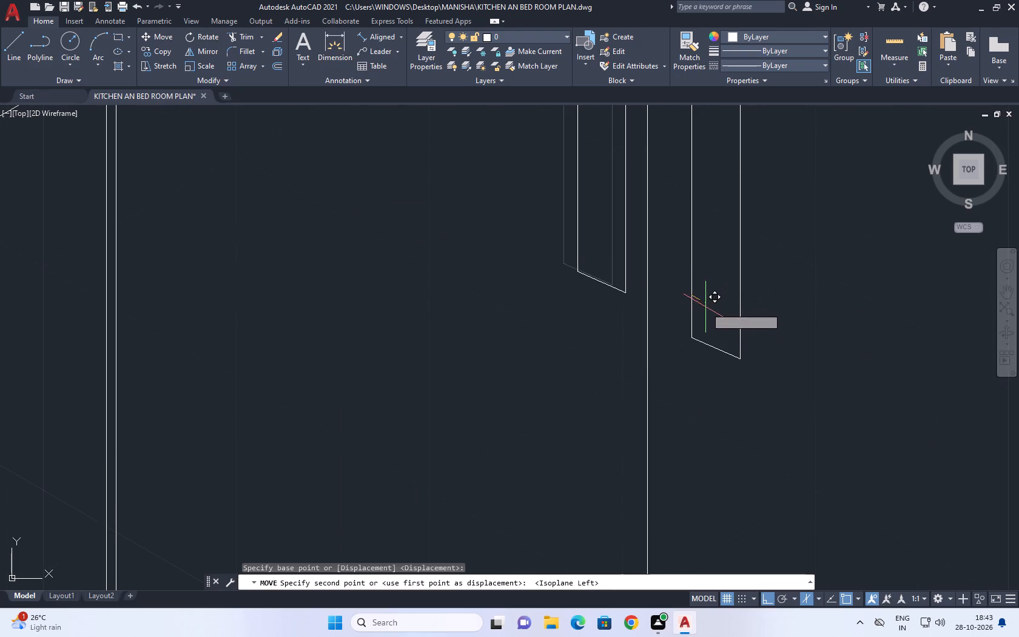
left_click(705, 307)
scroll(712, 311, "down", 1)
Move the right handle of the same pair along the wardrobe front, closer to the door seam.
middle_click_drag(699, 160, 620, 234)
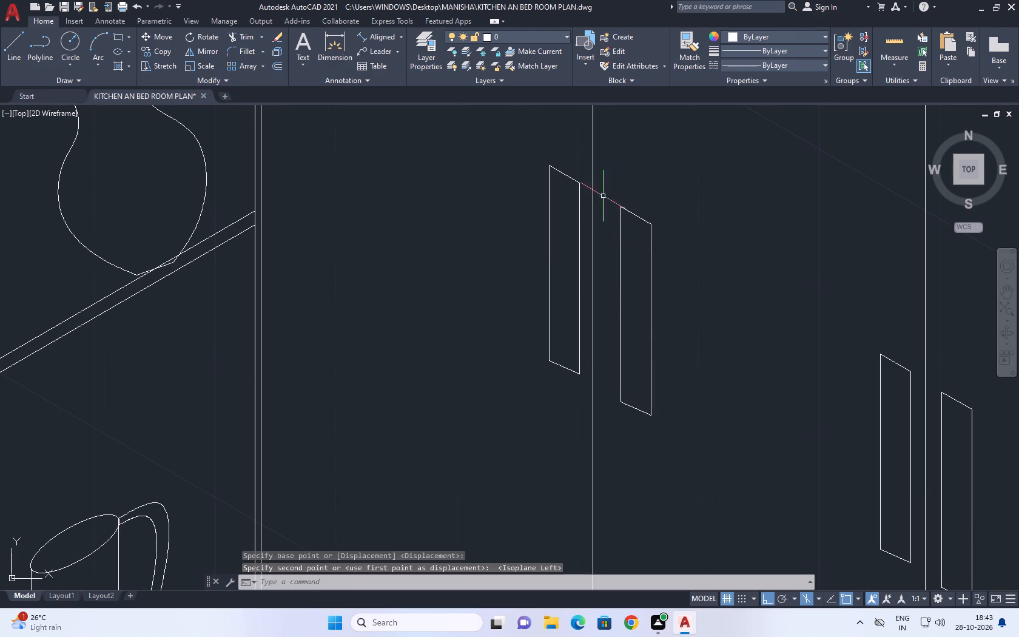
left_click(613, 186)
left_click(704, 457)
left_click(164, 35)
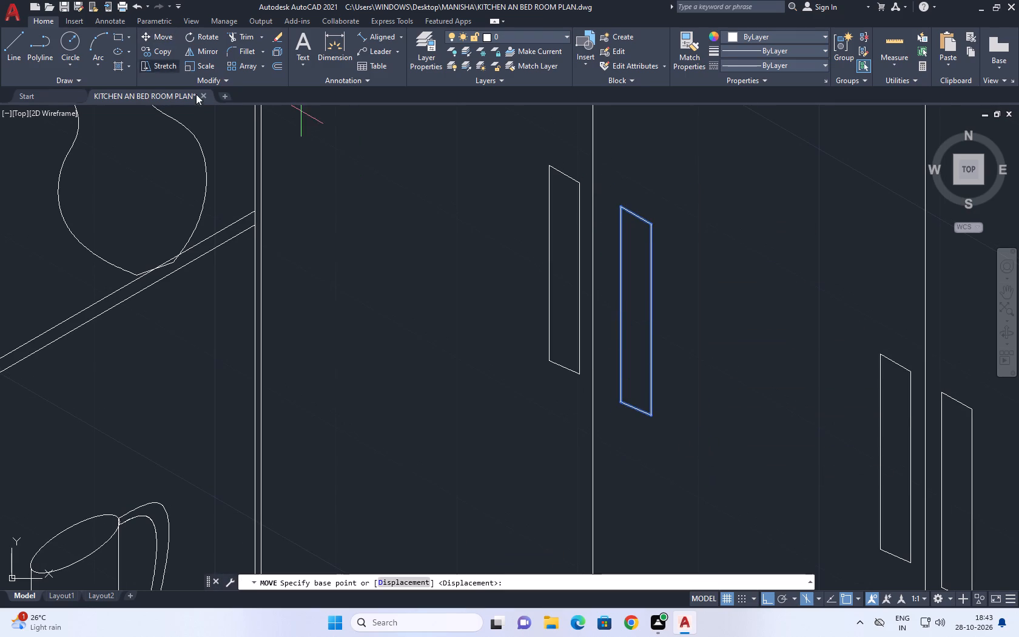
left_click(755, 436)
left_click(741, 429)
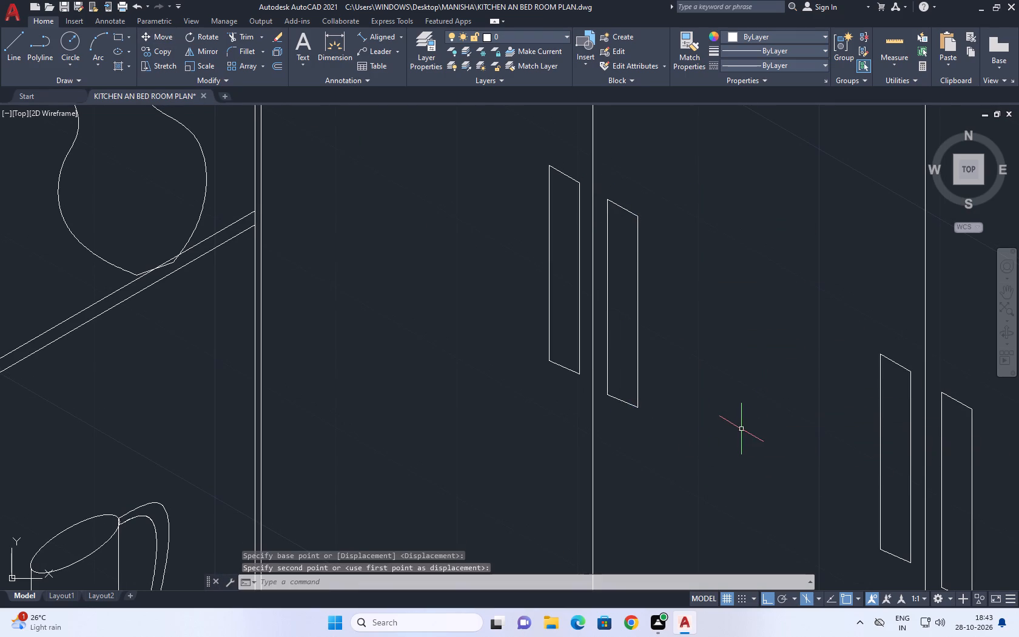
Erase the redundant line segments lying over the bedroom wall's top edge above the shelf unit and wardrobe doors.
scroll(630, 304, "down", 1)
middle_click_drag(738, 339, 568, 332)
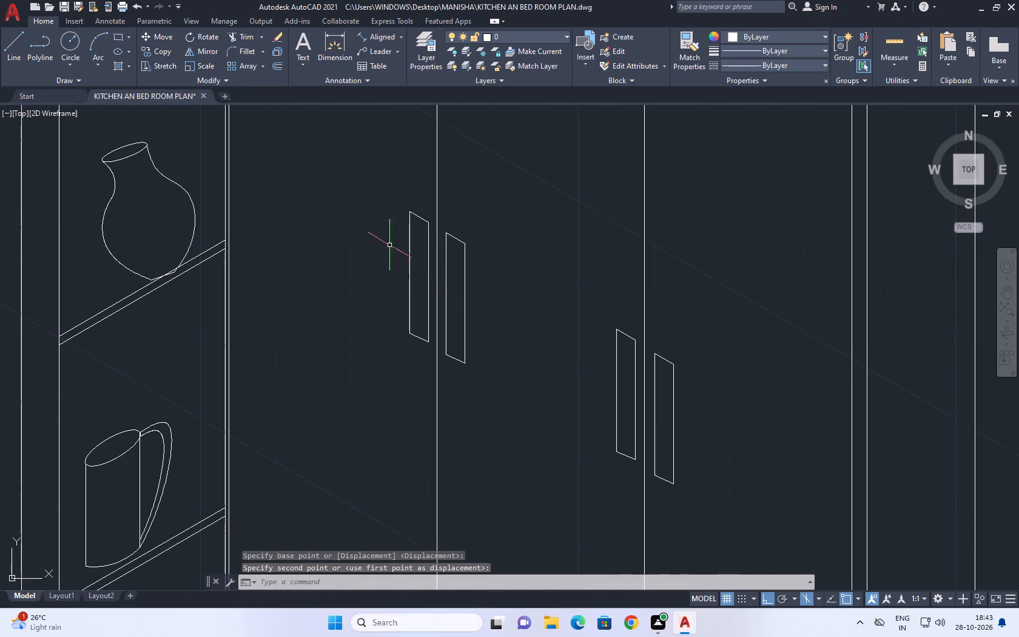
scroll(518, 264, "down", 3)
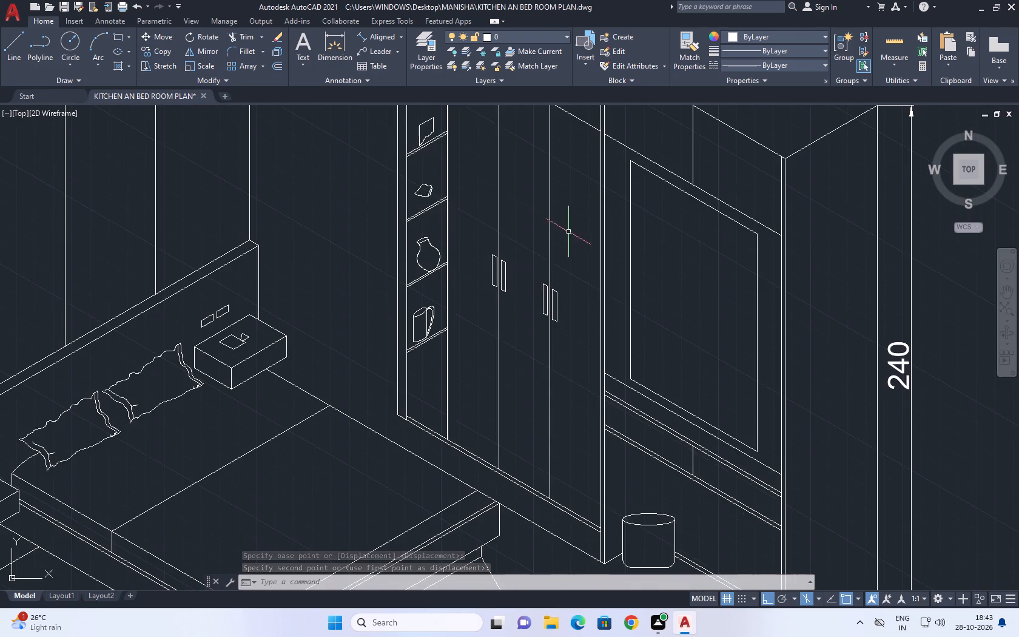
middle_click_drag(568, 232, 567, 411)
middle_click_drag(514, 209, 483, 332)
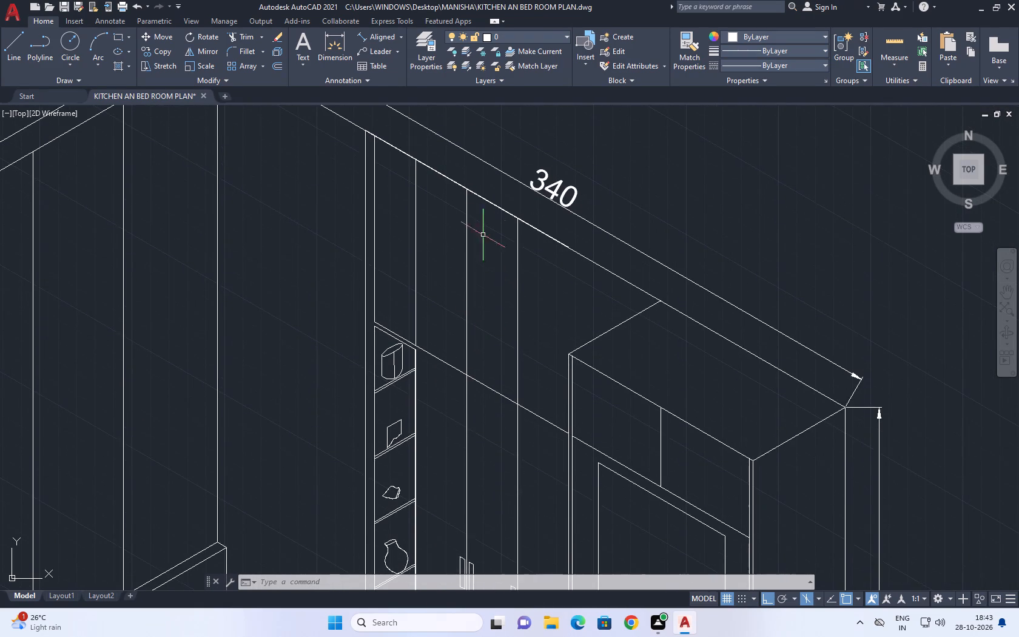
scroll(567, 244, "up", 3)
scroll(564, 257, "down", 5)
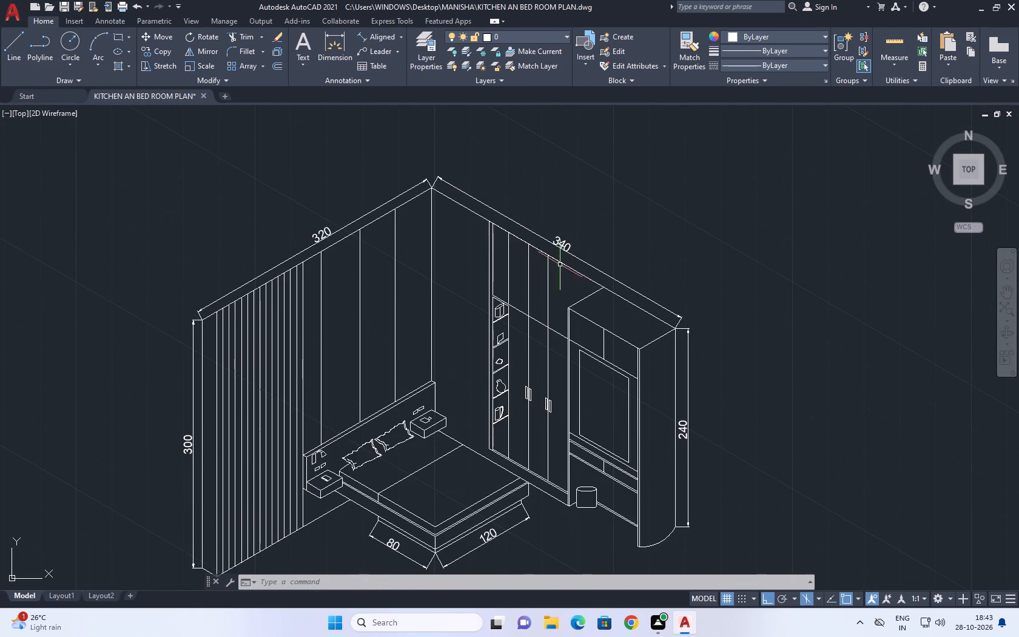
scroll(443, 194, "up", 3)
left_click(384, 149)
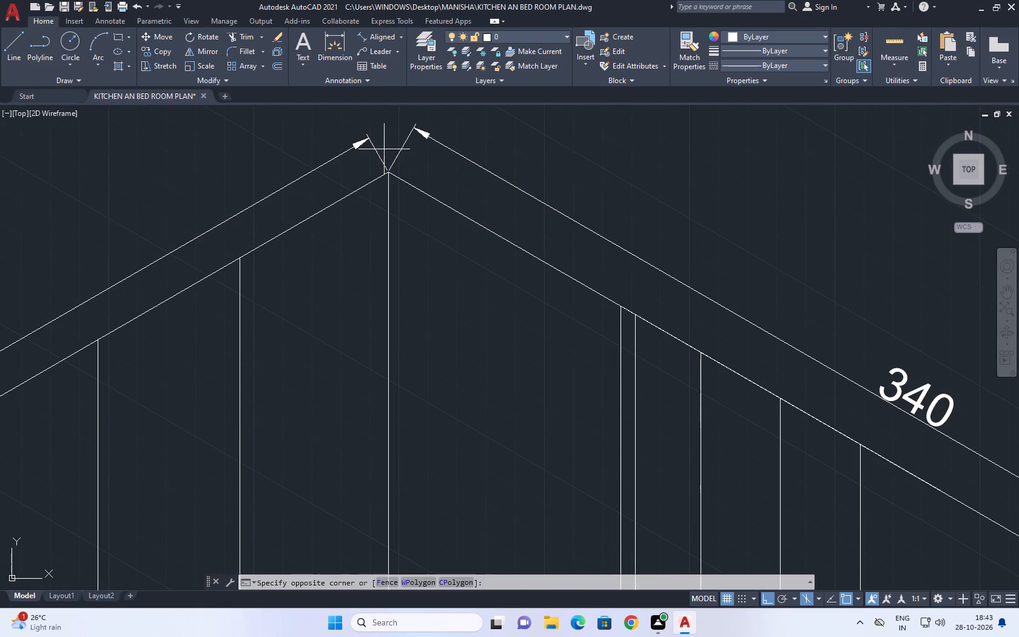
scroll(657, 356, "down", 1)
middle_click_drag(660, 357, 604, 311)
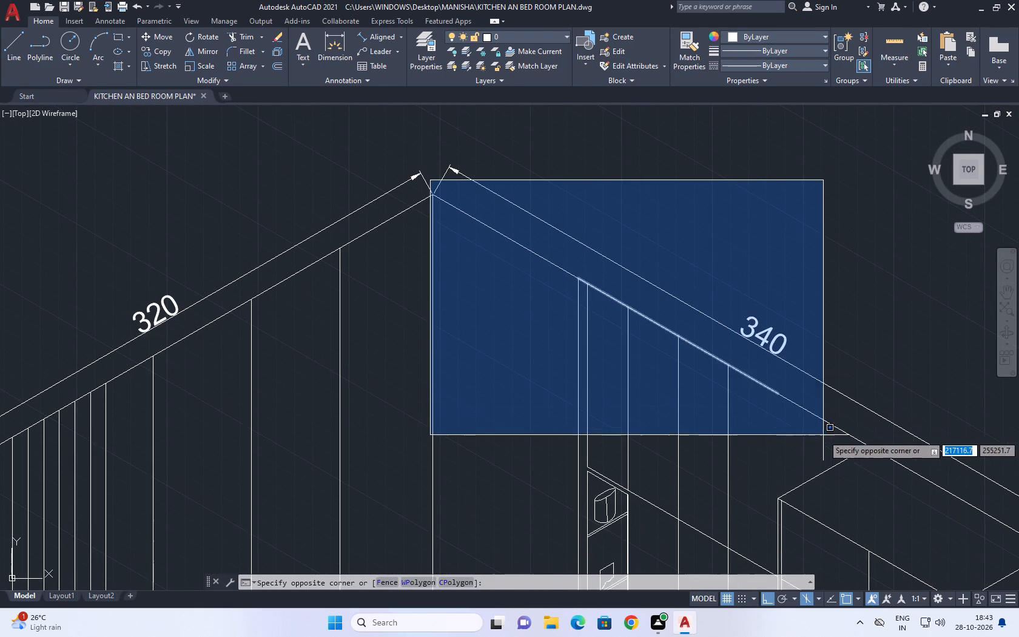
left_click(825, 422)
right_click_drag(631, 229, 623, 212)
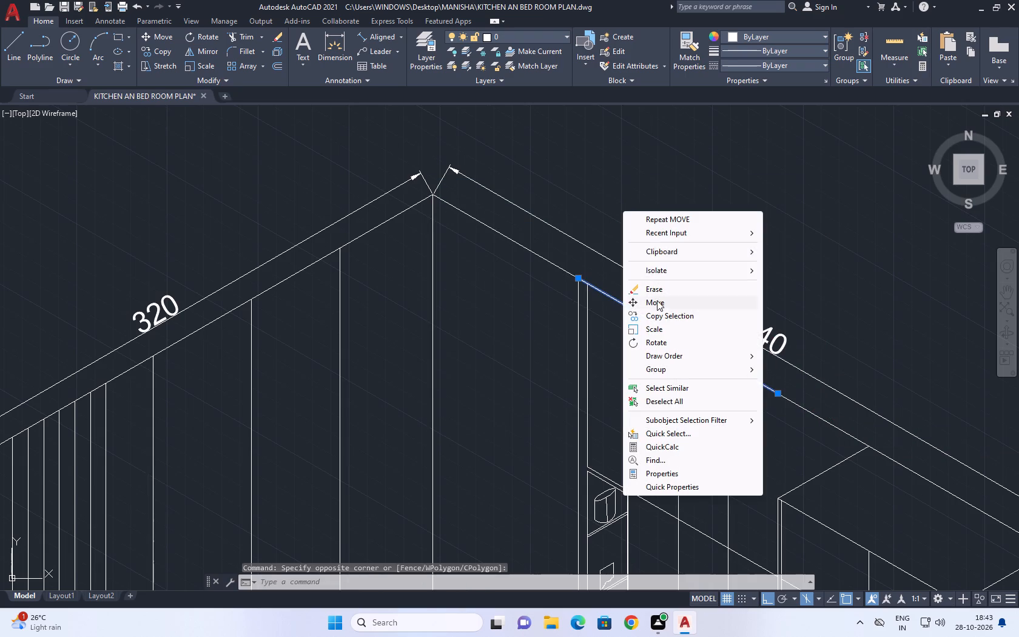
left_click(659, 285)
Check the wardrobe's upper divider line and its vertical panel lines for stray or overlapping segments.
middle_click_drag(736, 386, 473, 292)
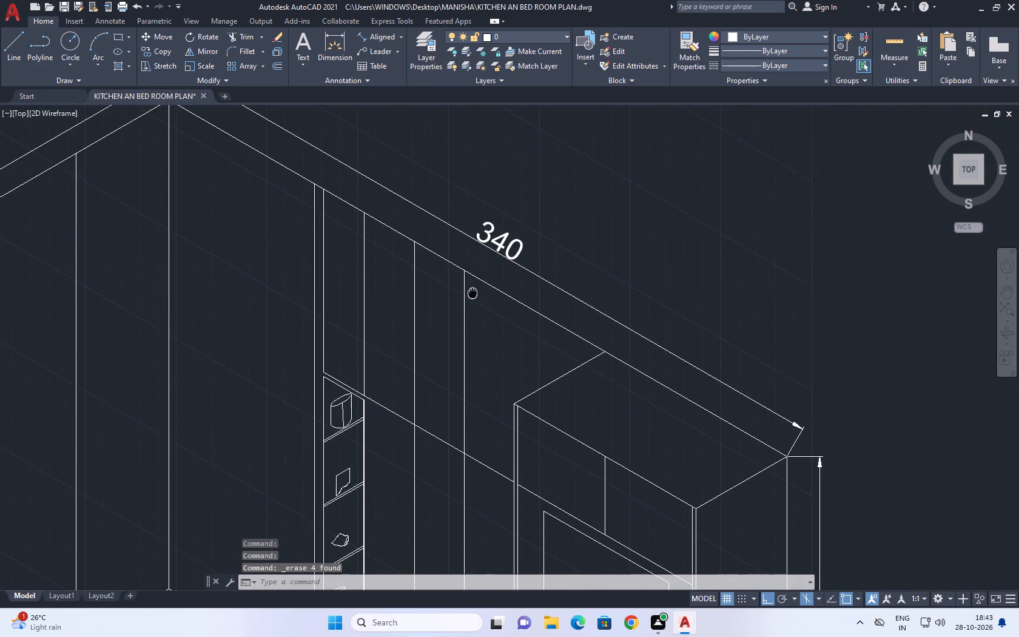
middle_click_drag(473, 292, 472, 292)
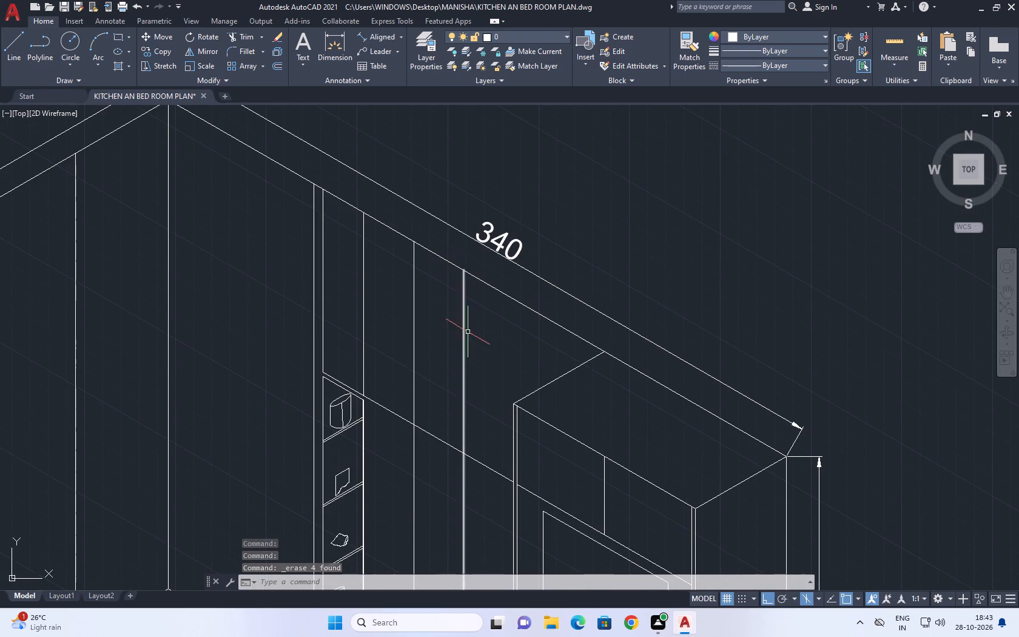
middle_click_drag(482, 357, 464, 243)
scroll(344, 288, "up", 1)
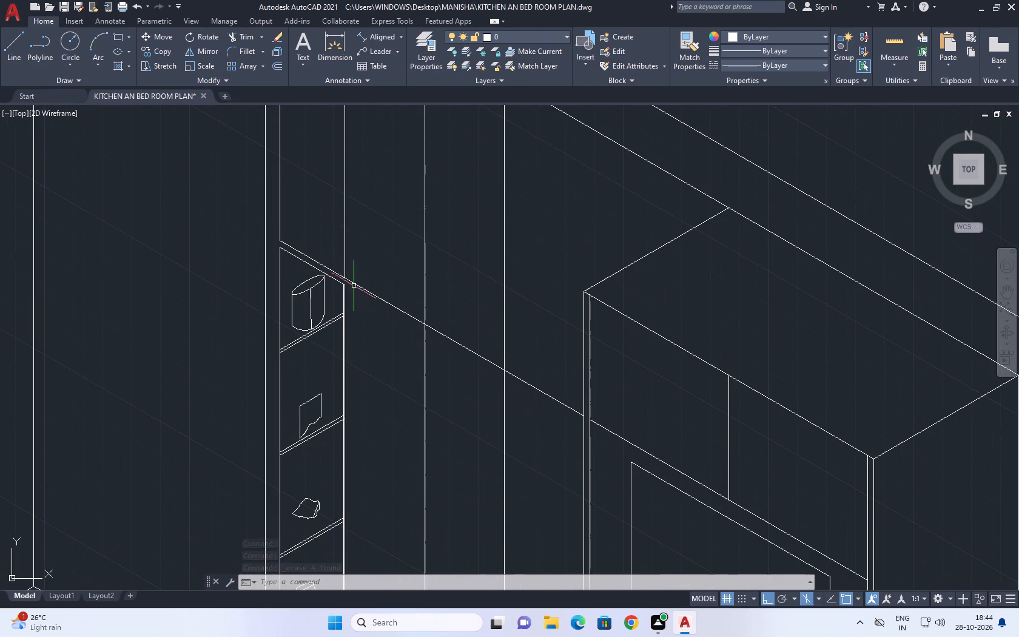
left_click(358, 286)
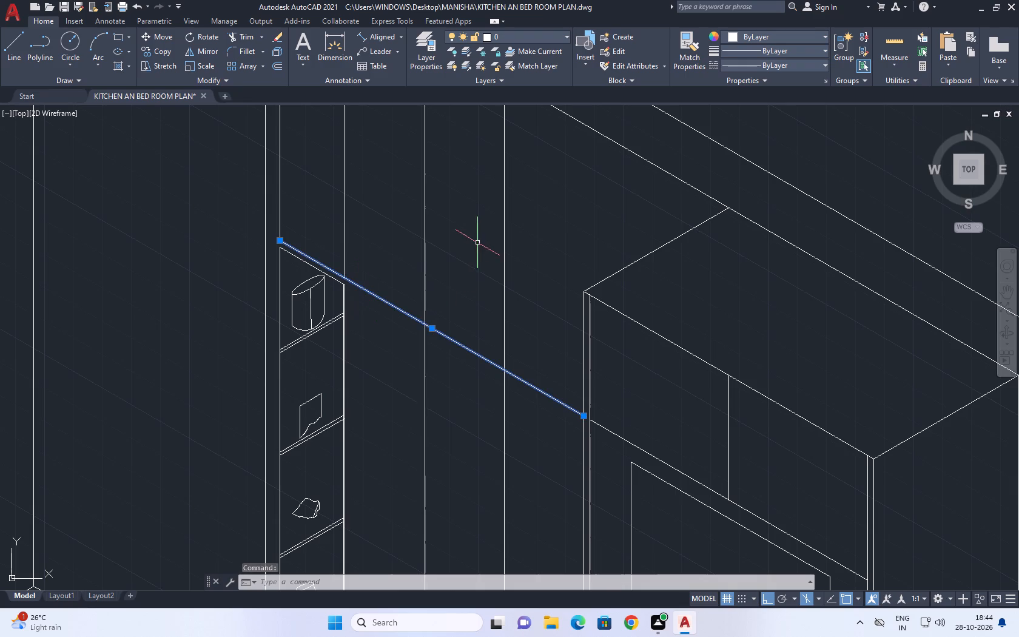
right_click(477, 241)
left_click(537, 447)
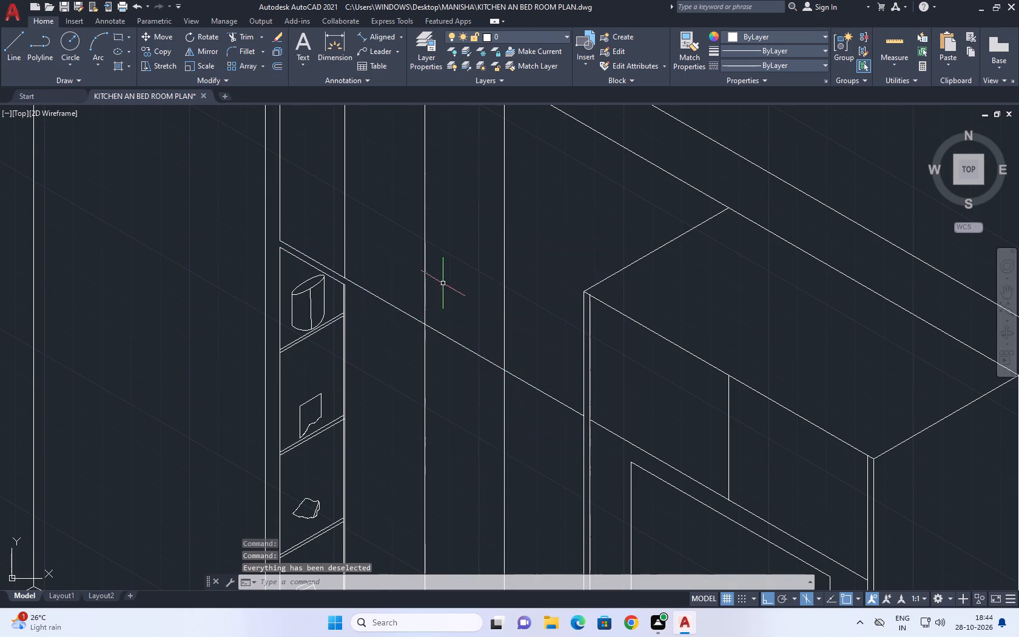
scroll(434, 260, "down", 1)
middle_click_drag(437, 218, 504, 368)
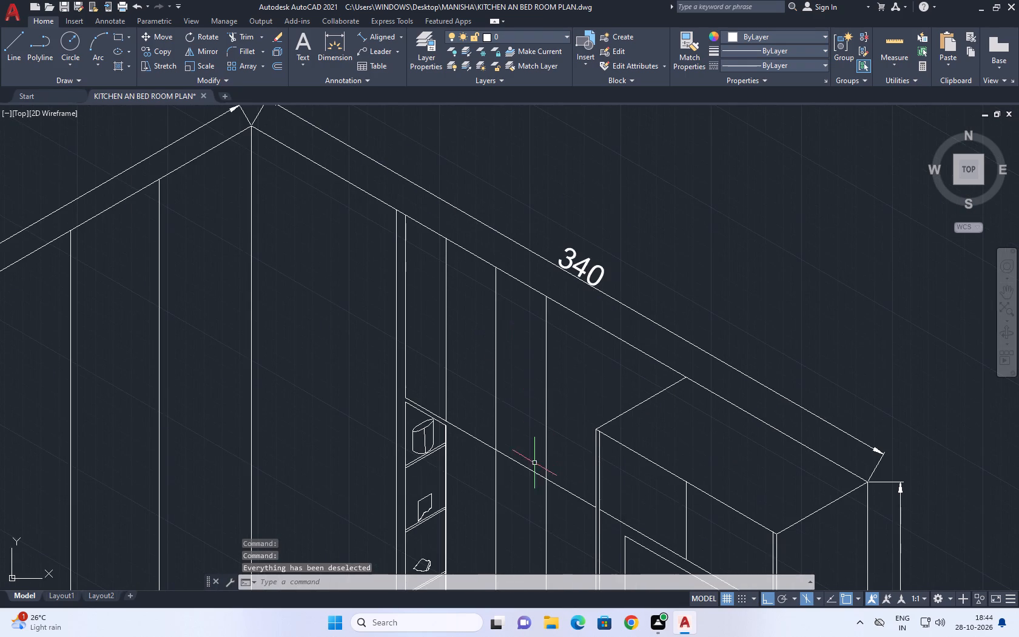
left_click(556, 320)
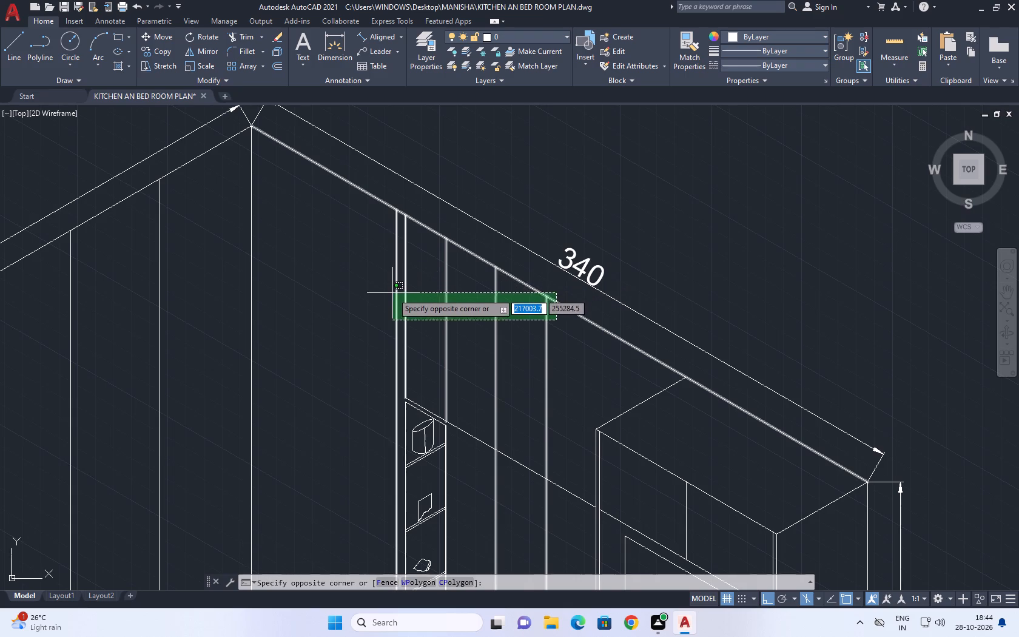
left_click(560, 331)
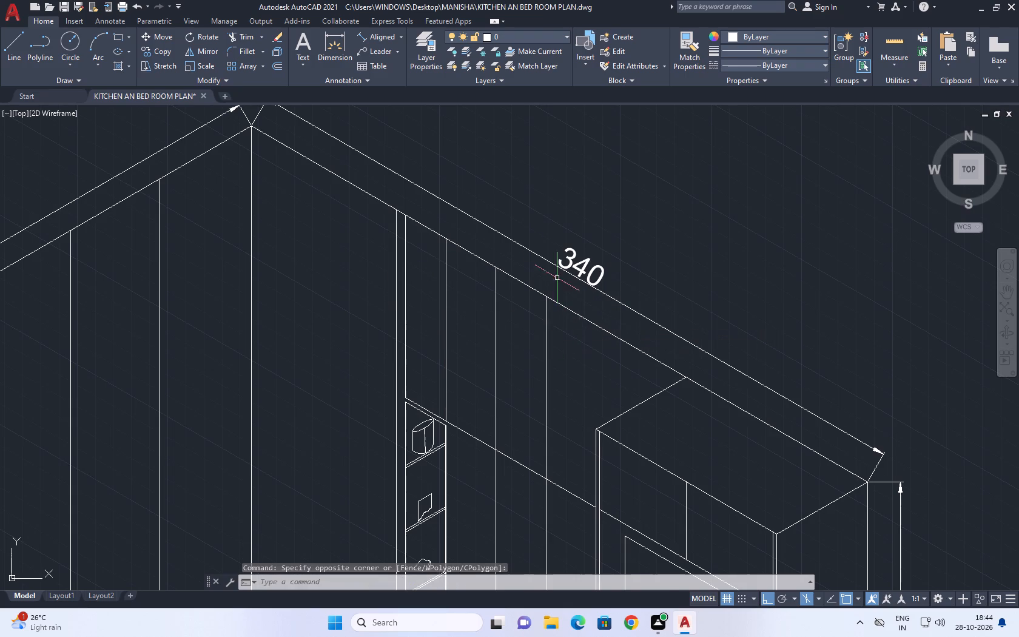
Examine the kitchen drawing for edges without a dimension.
scroll(535, 254, "down", 1)
middle_click_drag(592, 254, 413, 221)
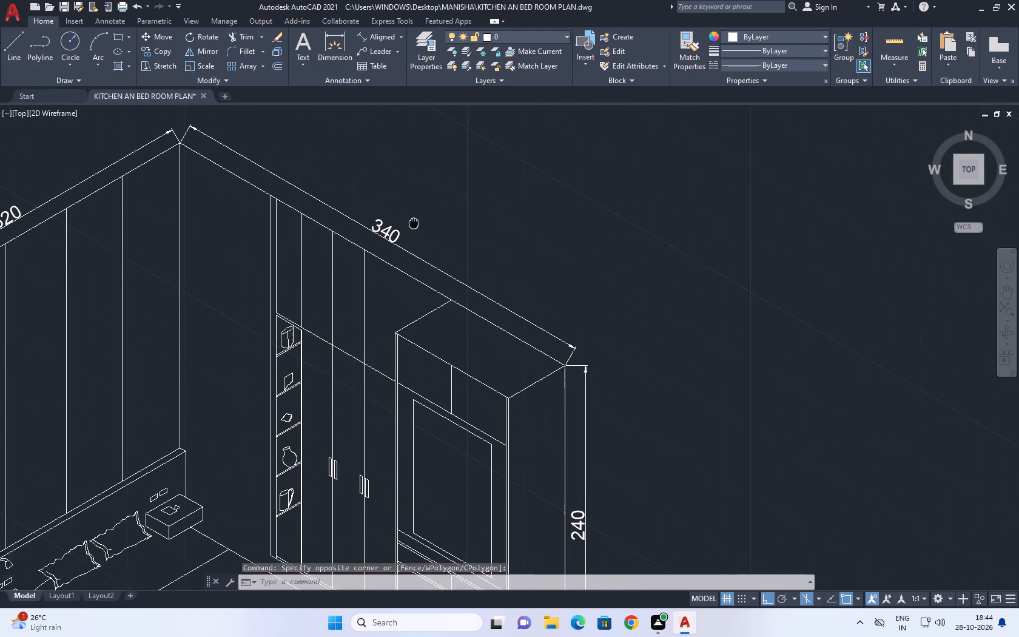
middle_click_drag(413, 221, 412, 216)
scroll(446, 246, "down", 4)
middle_click_drag(382, 311, 467, 337)
scroll(487, 333, "down", 1)
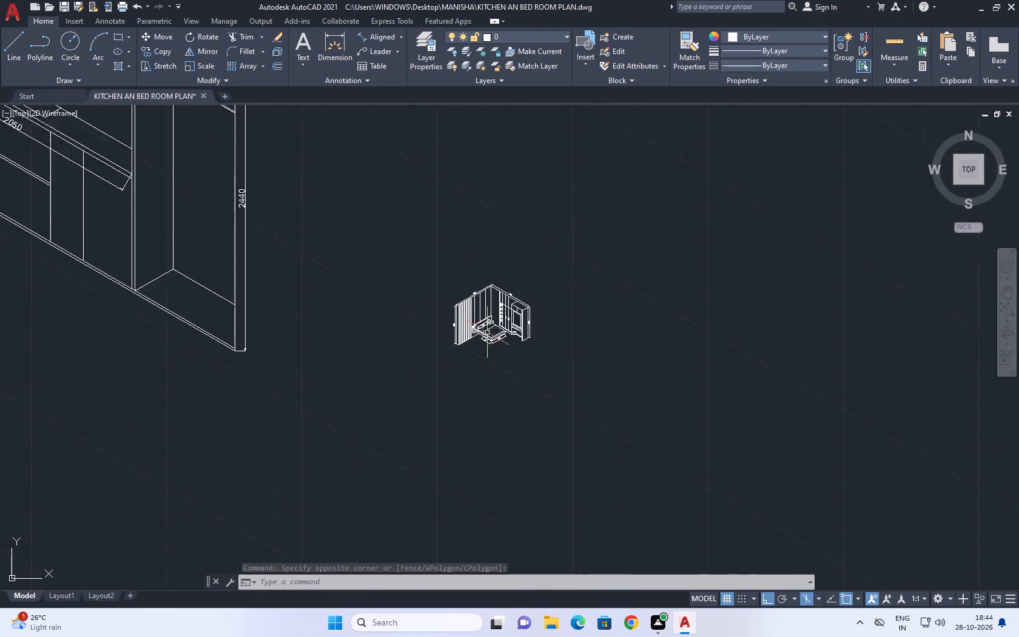
scroll(487, 332, "down", 1)
middle_click_drag(498, 253, 576, 297)
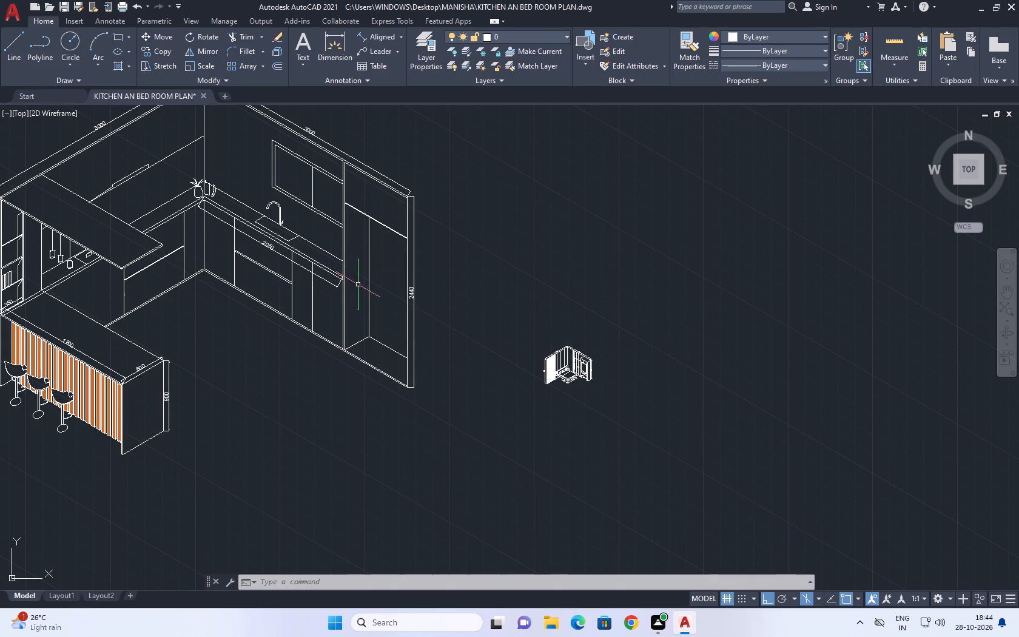
middle_click_drag(390, 229, 562, 317)
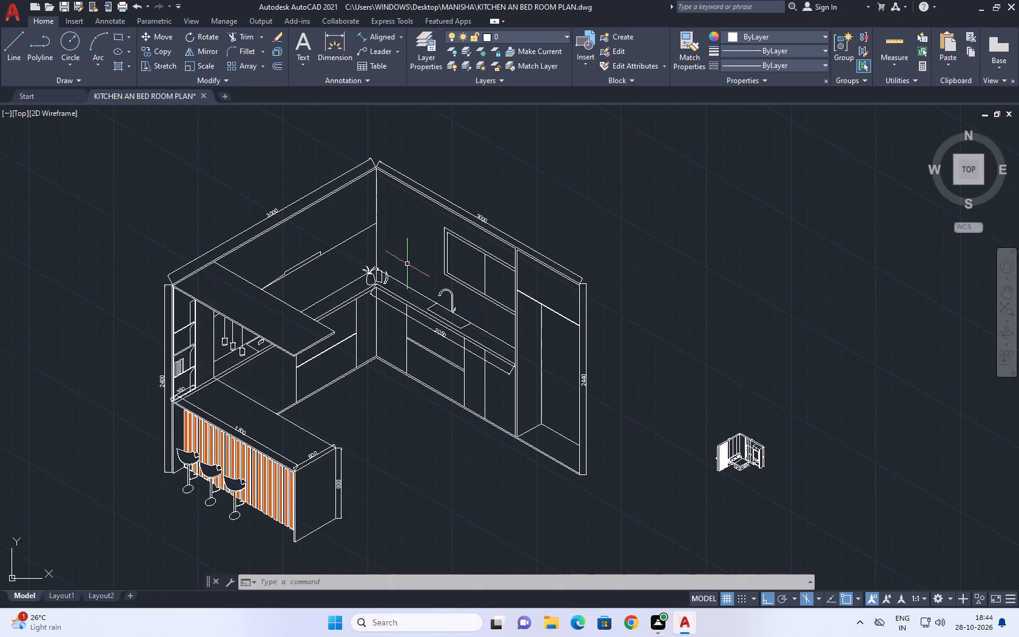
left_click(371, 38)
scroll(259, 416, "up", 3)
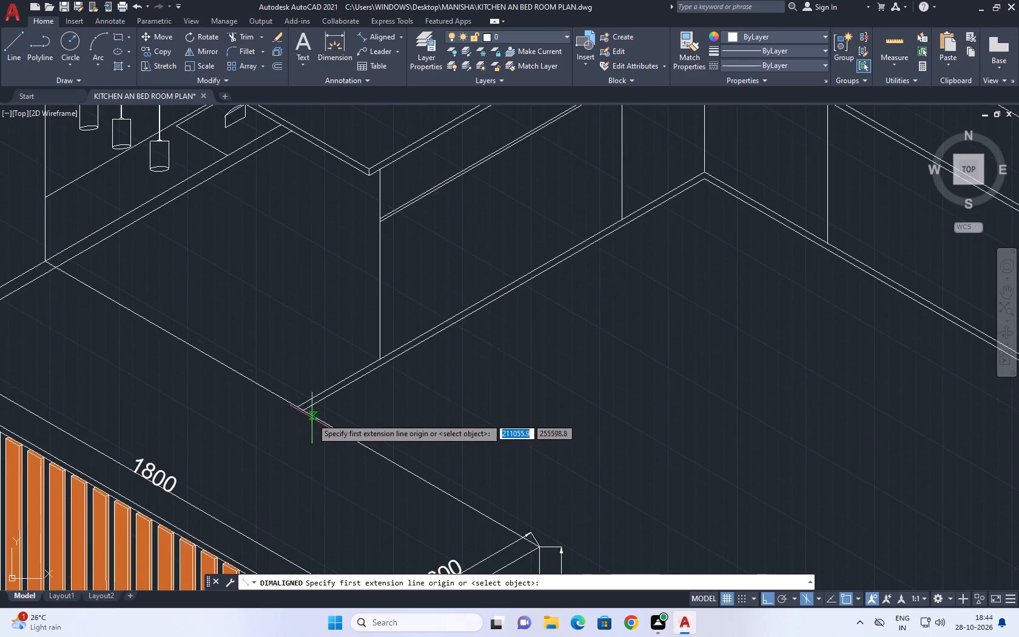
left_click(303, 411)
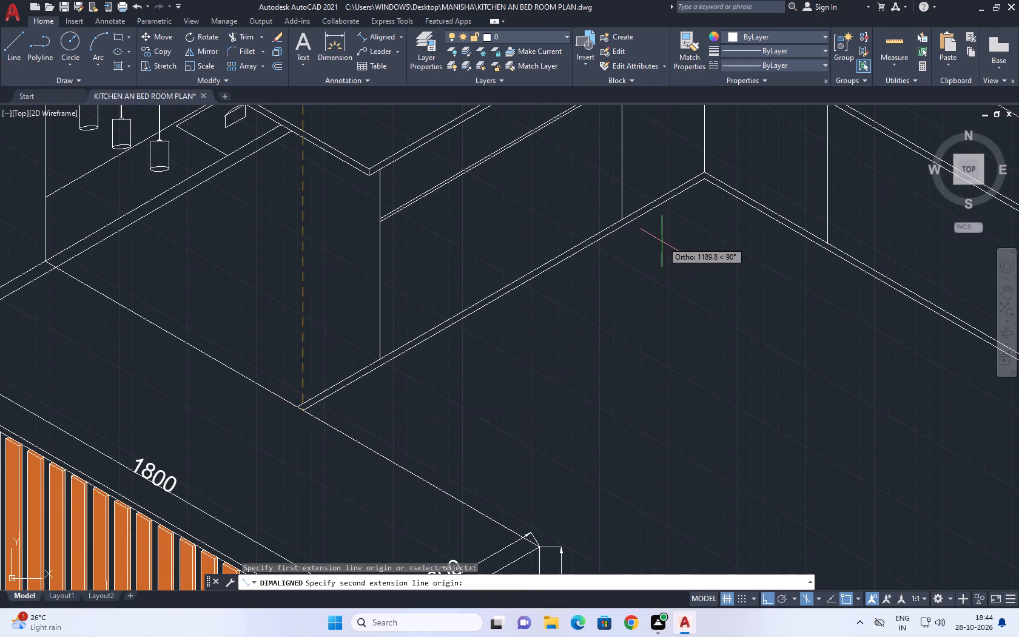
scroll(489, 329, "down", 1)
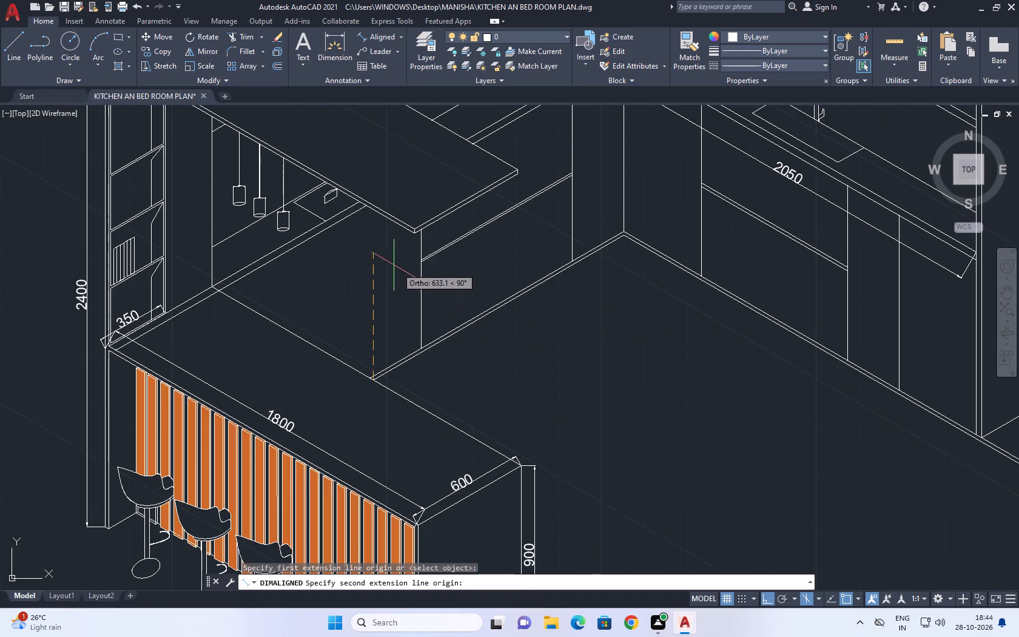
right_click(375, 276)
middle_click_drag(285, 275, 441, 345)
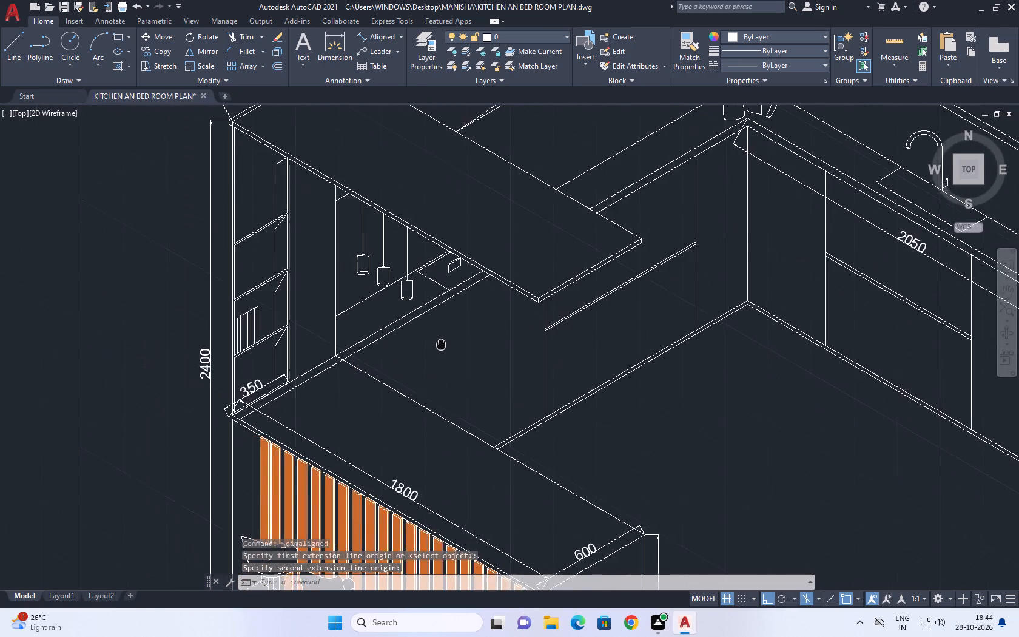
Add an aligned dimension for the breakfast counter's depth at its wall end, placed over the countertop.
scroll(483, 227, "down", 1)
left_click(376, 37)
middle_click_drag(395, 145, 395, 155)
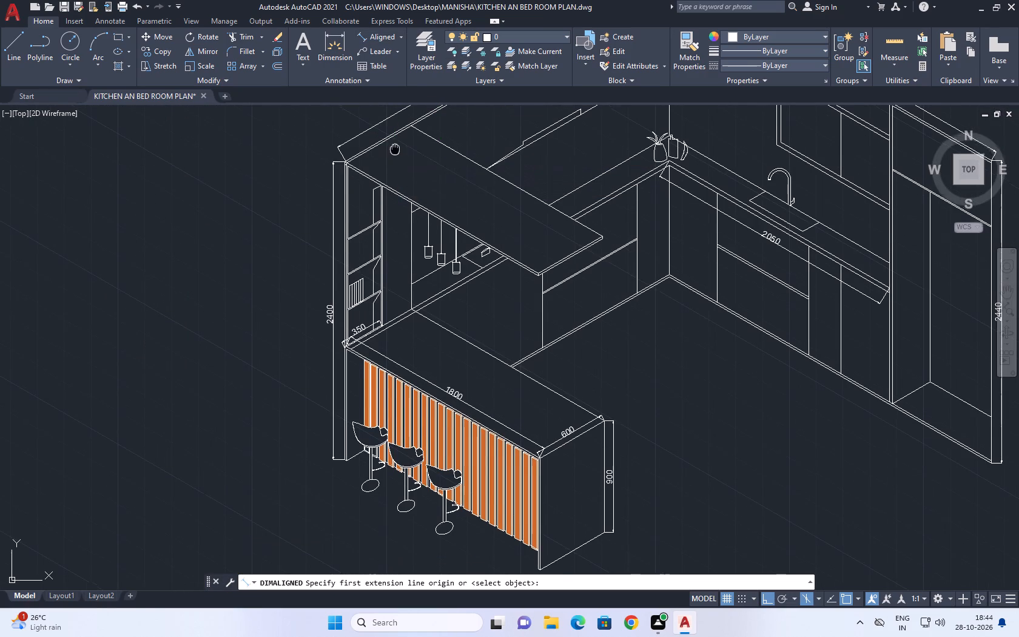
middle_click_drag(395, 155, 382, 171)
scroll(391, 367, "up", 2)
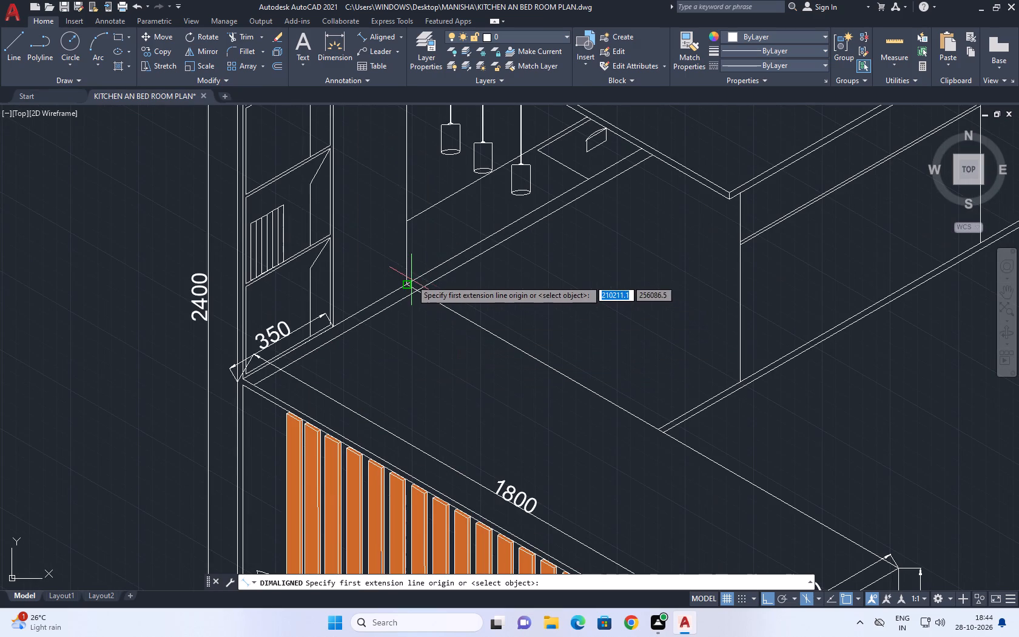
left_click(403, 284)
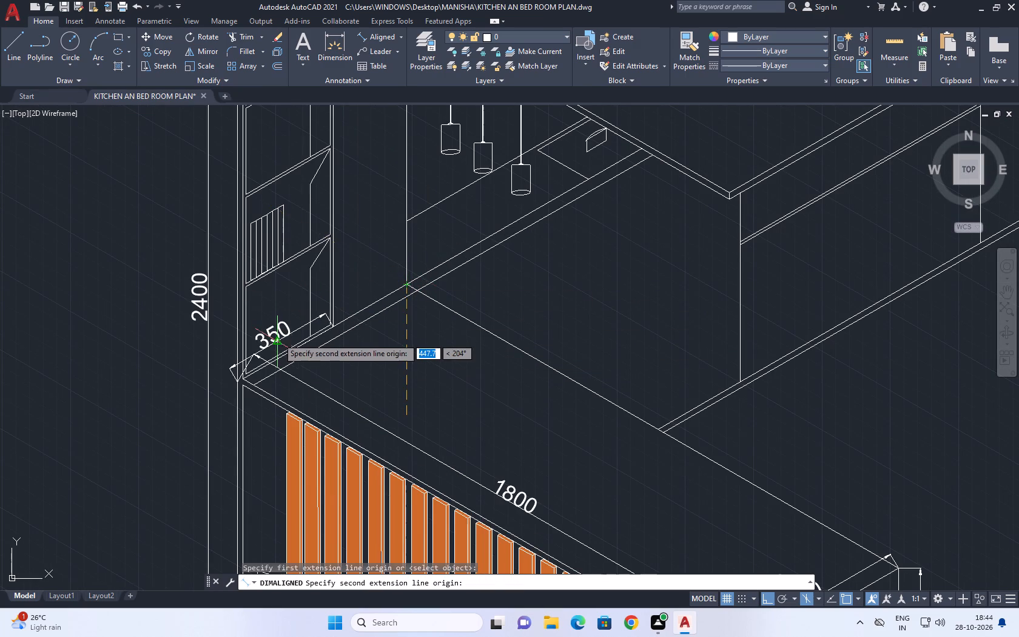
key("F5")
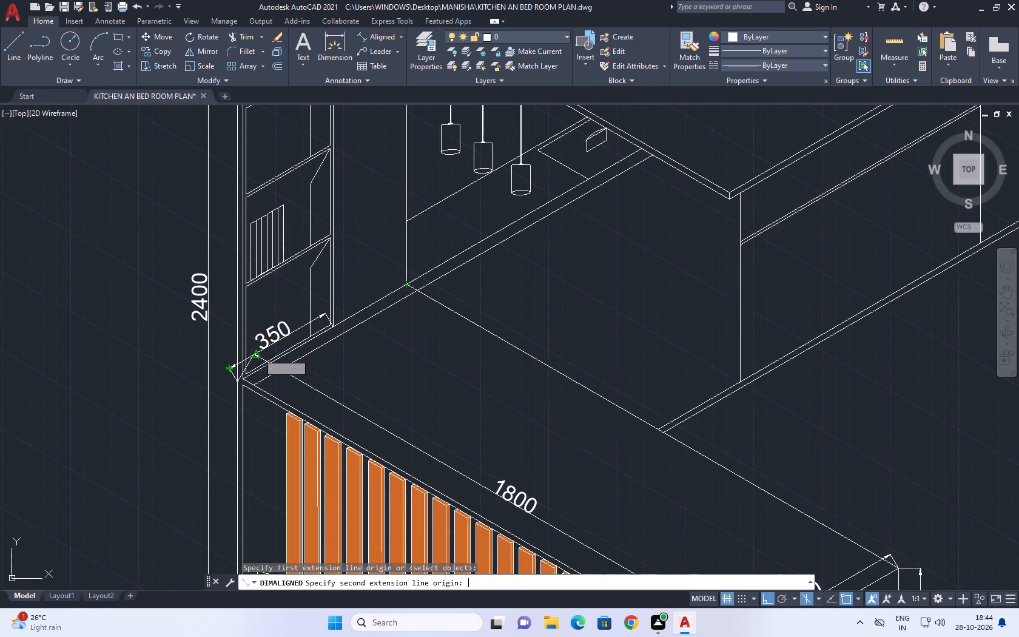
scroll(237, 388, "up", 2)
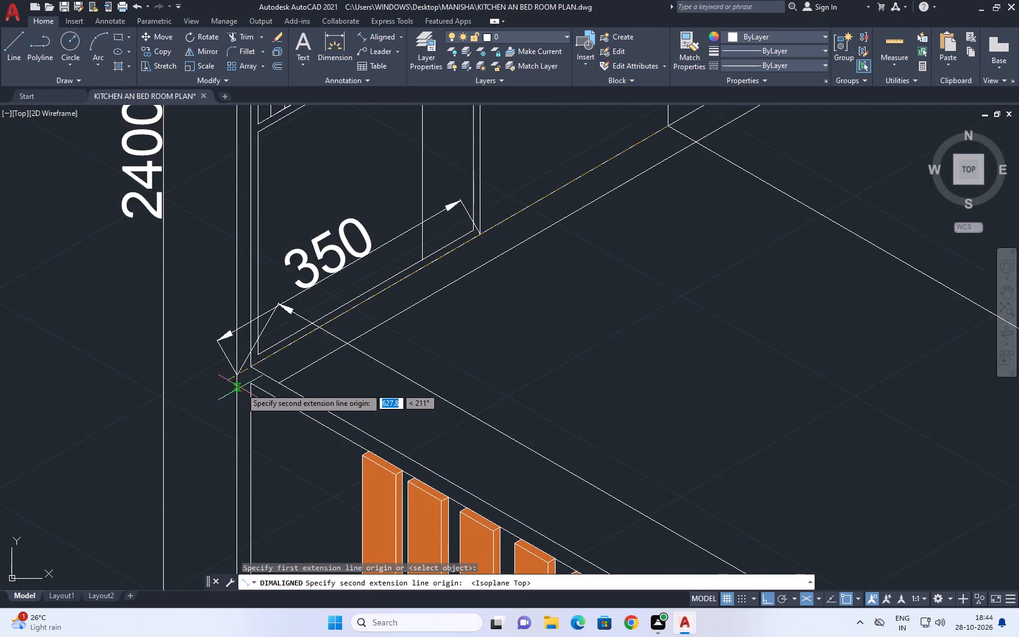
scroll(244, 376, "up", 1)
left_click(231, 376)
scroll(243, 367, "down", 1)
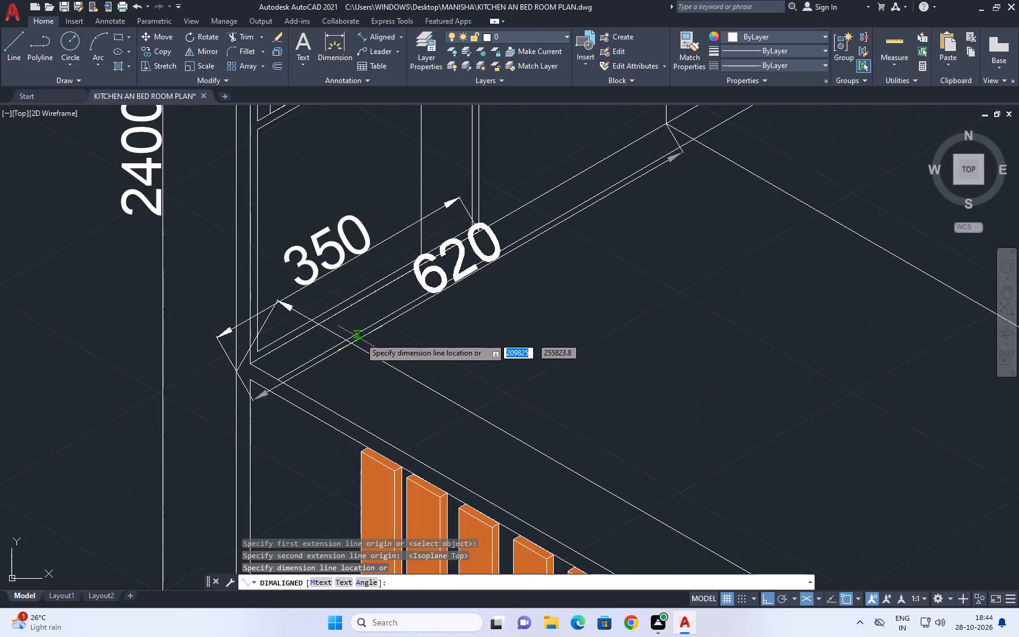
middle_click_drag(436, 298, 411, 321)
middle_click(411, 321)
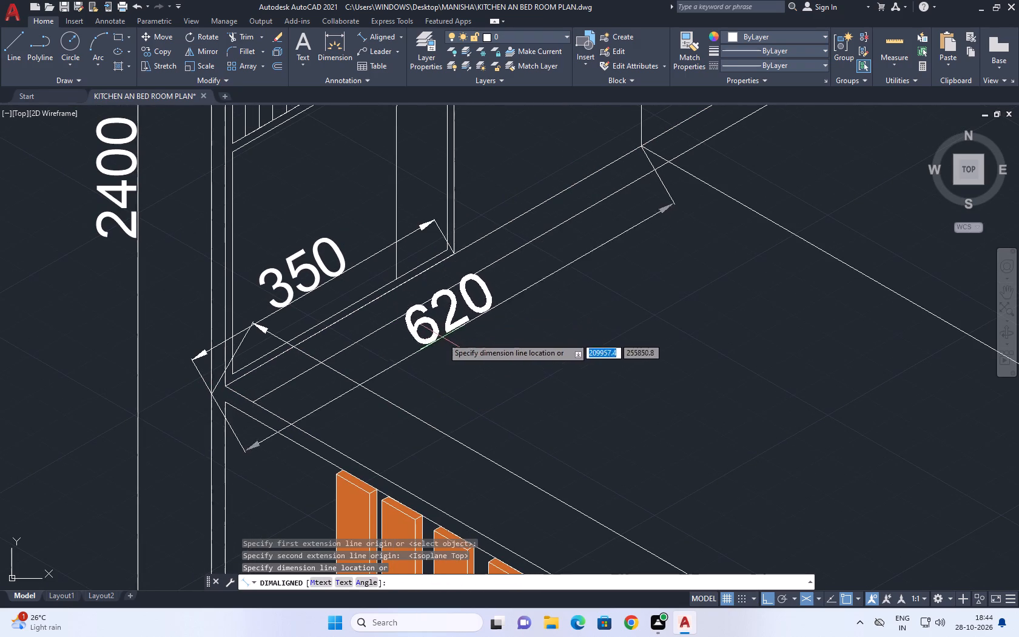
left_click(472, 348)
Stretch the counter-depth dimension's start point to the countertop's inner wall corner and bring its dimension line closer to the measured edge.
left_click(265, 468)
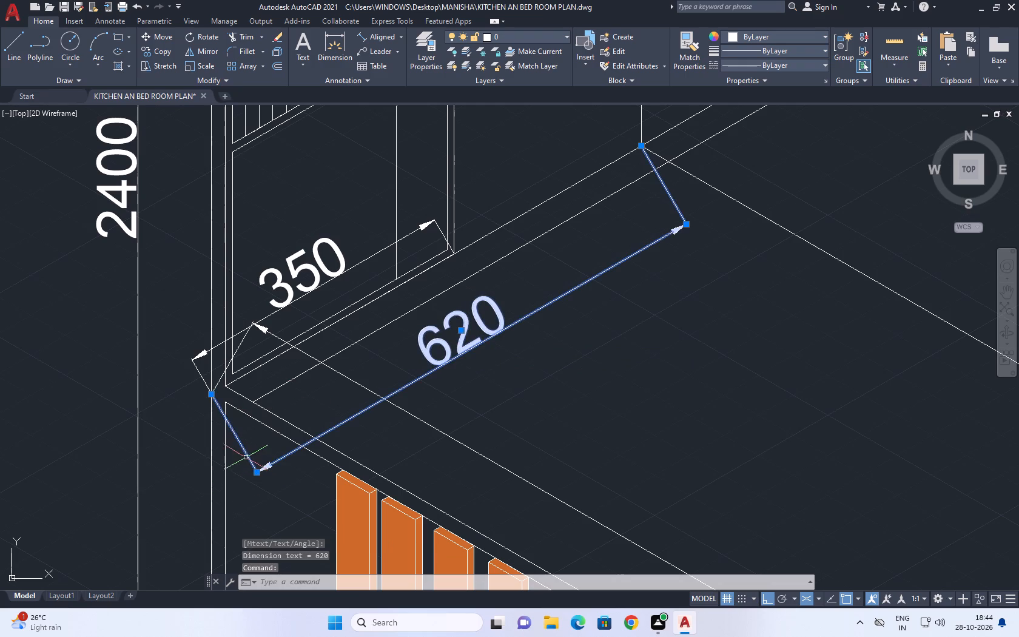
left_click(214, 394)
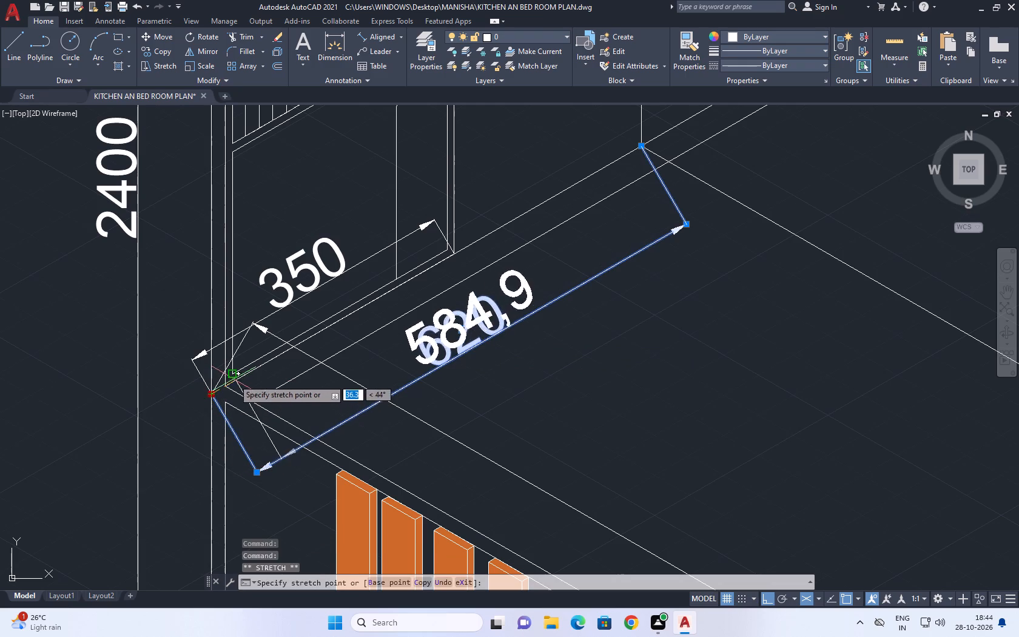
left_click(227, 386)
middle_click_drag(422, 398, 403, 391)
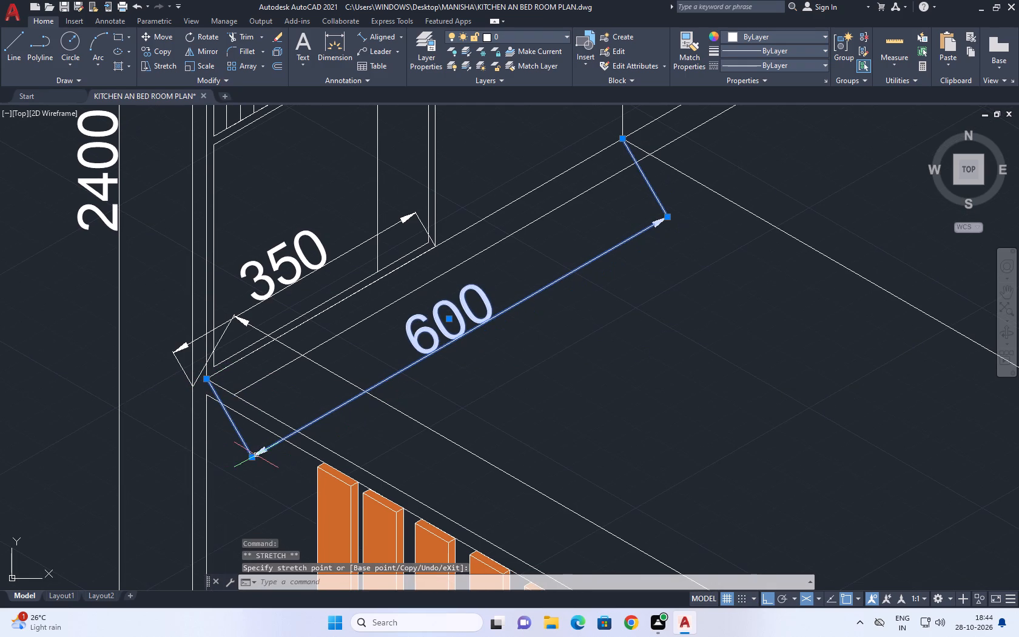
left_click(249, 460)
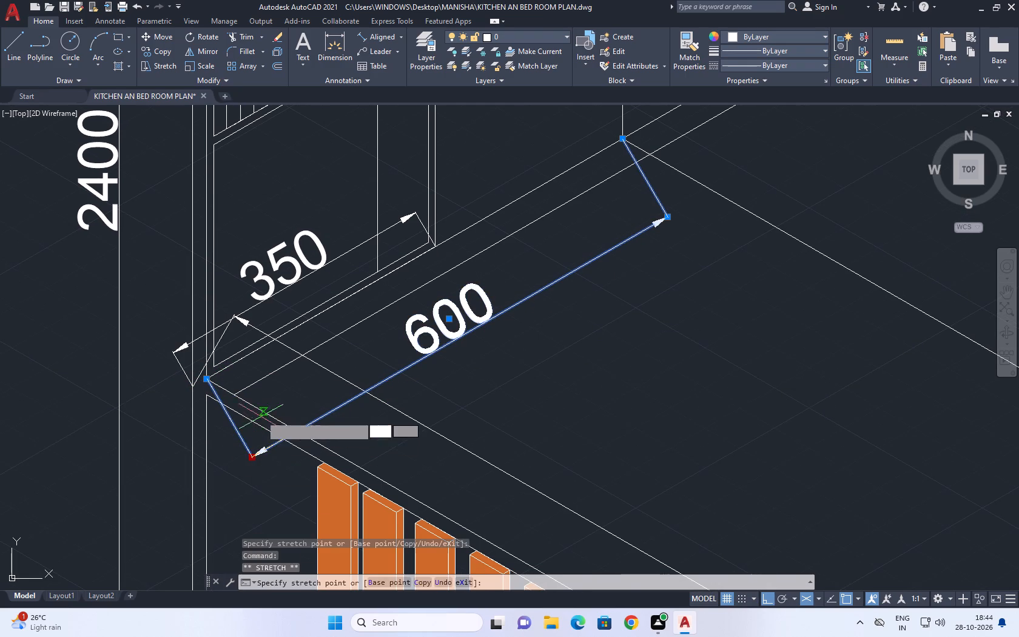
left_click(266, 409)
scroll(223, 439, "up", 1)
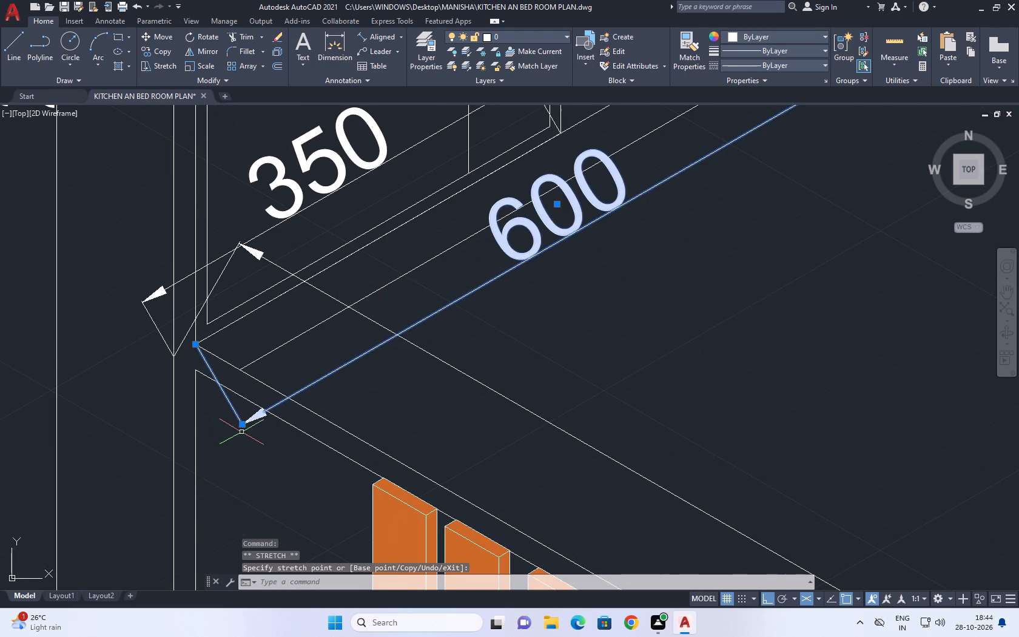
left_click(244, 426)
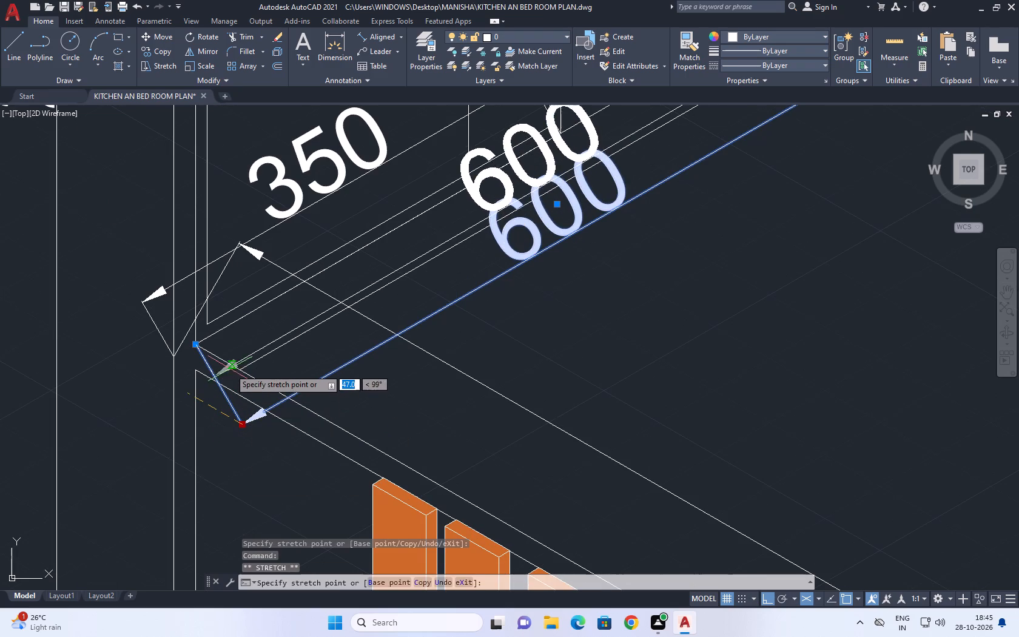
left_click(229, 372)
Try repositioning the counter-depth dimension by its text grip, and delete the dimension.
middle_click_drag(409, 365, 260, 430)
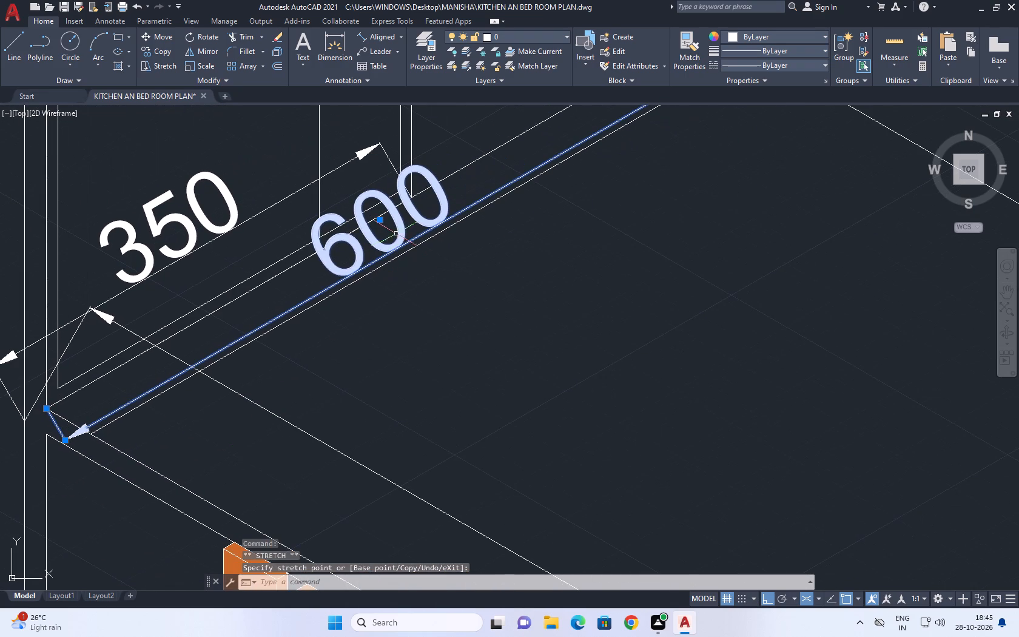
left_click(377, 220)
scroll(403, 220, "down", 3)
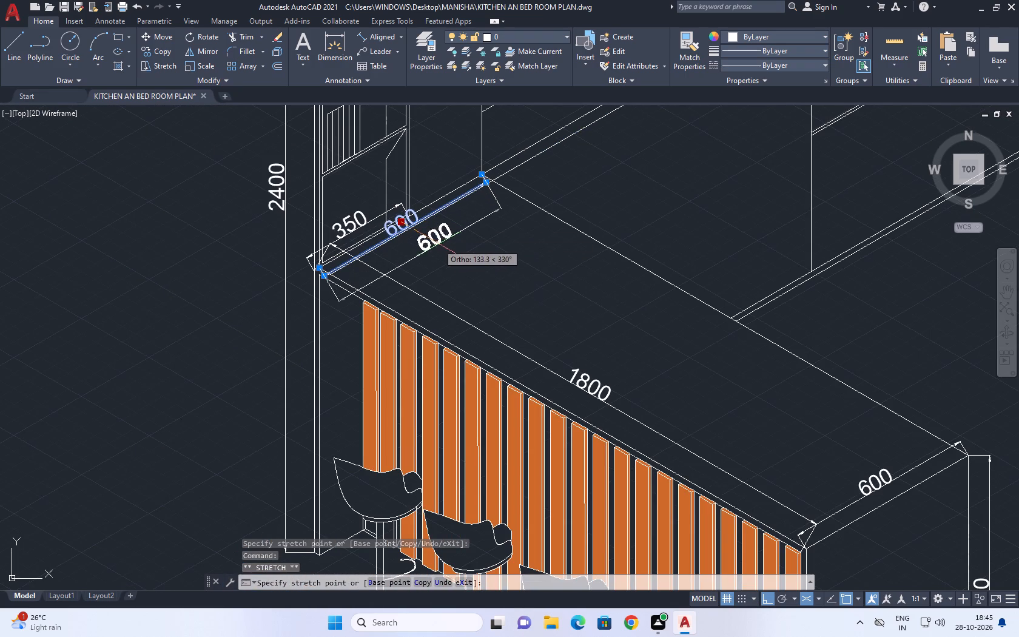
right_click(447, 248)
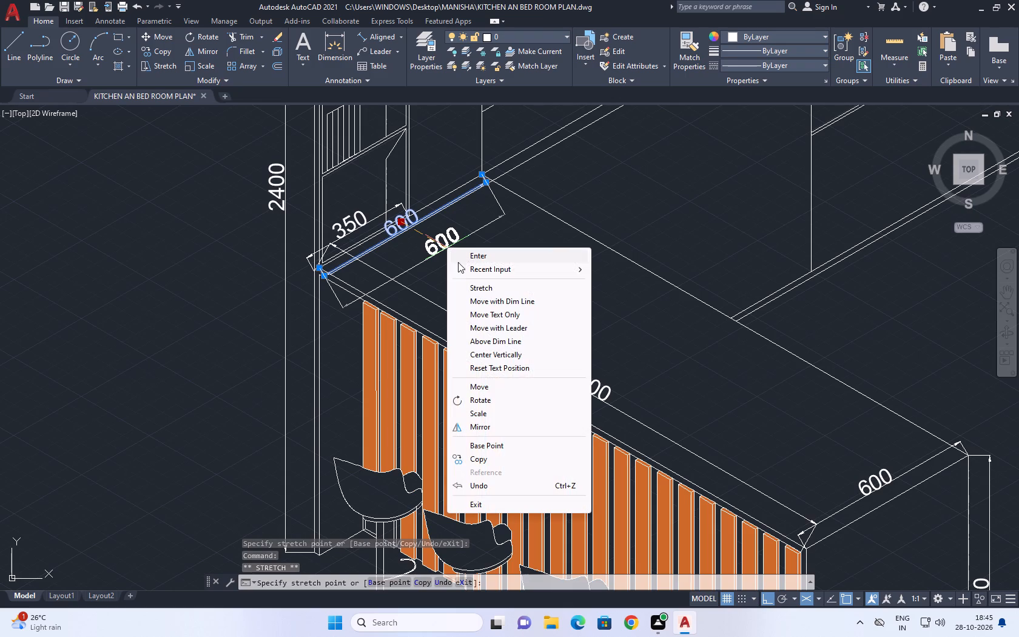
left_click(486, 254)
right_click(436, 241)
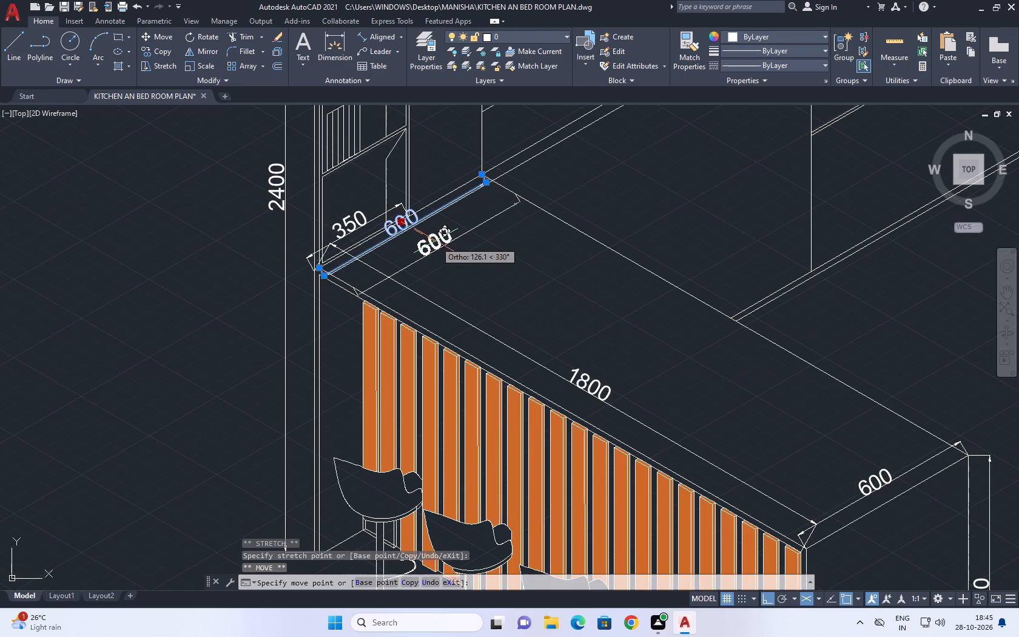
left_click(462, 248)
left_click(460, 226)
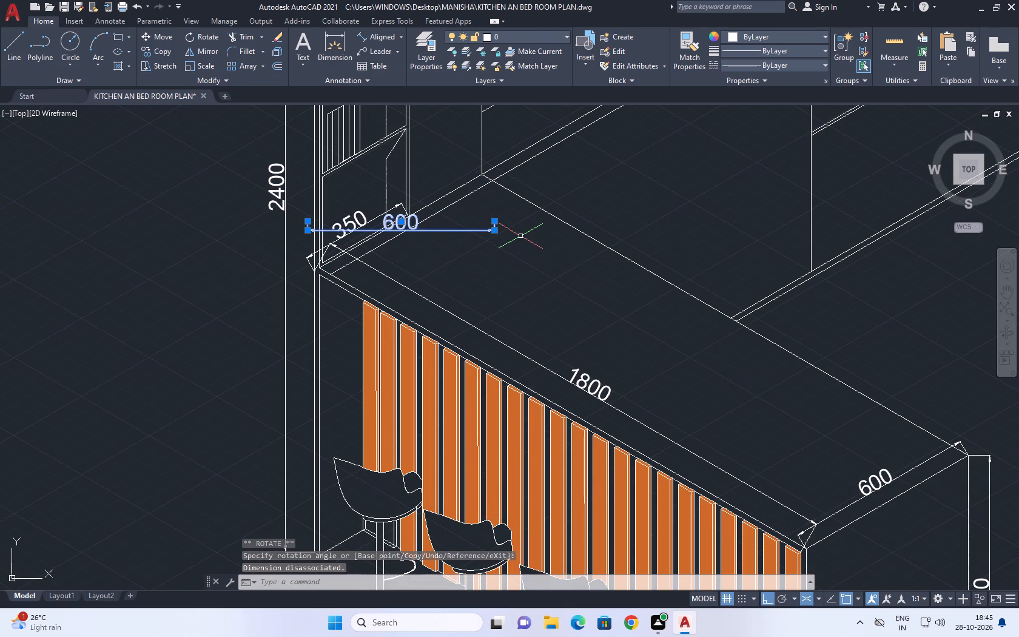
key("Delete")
Examine the kitchen and bedroom drawings for missing dimensions and overall completeness.
middle_click_drag(392, 231, 400, 260)
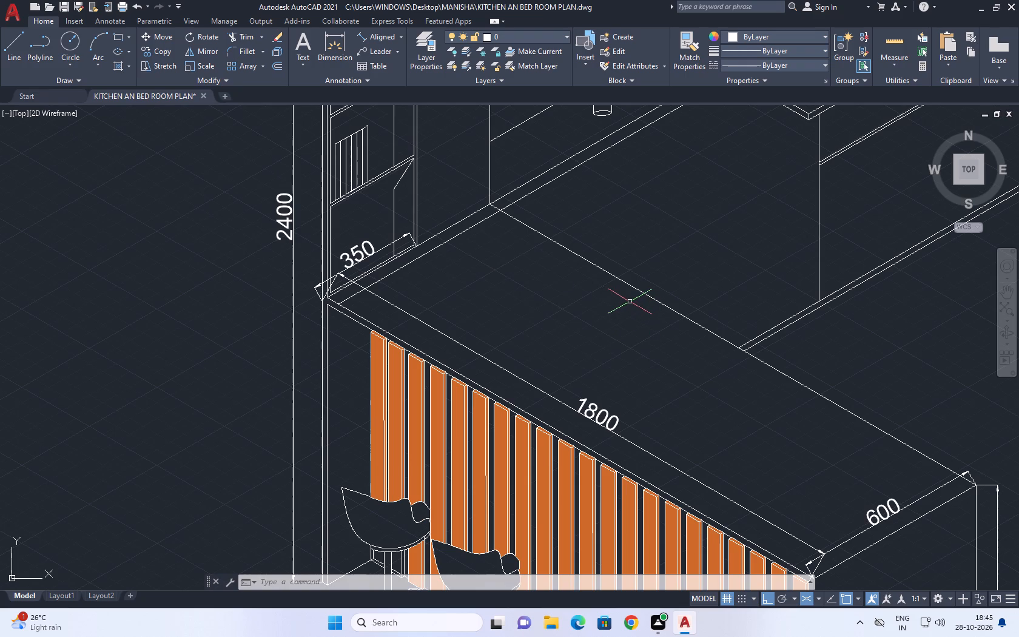
scroll(571, 371, "down", 2)
middle_click_drag(720, 324, 534, 405)
middle_click_drag(533, 405, 527, 397)
scroll(480, 379, "up", 2)
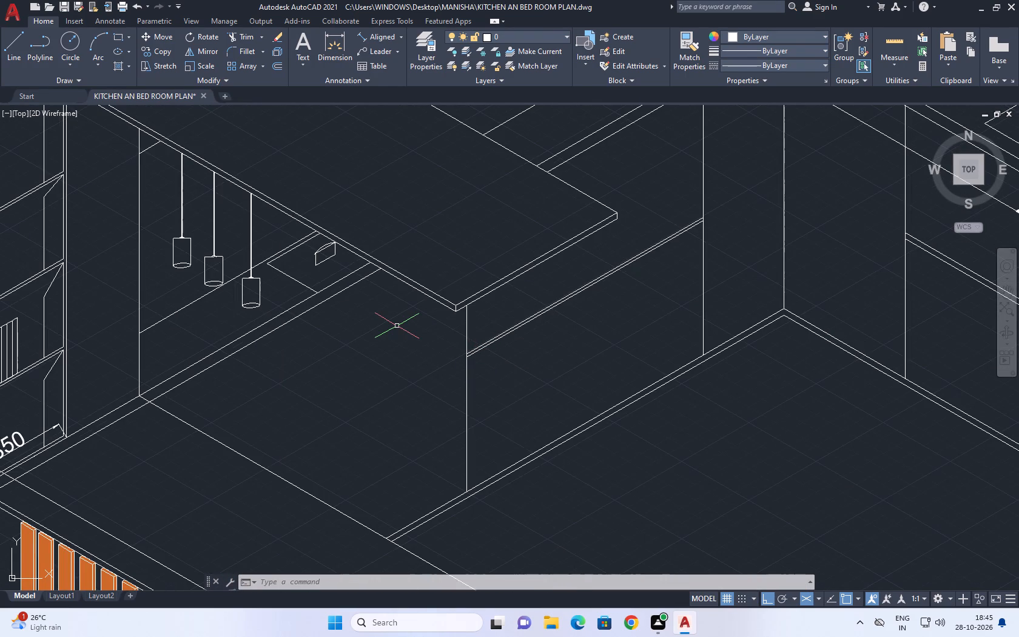
scroll(418, 374, "down", 4)
middle_click_drag(540, 325, 489, 277)
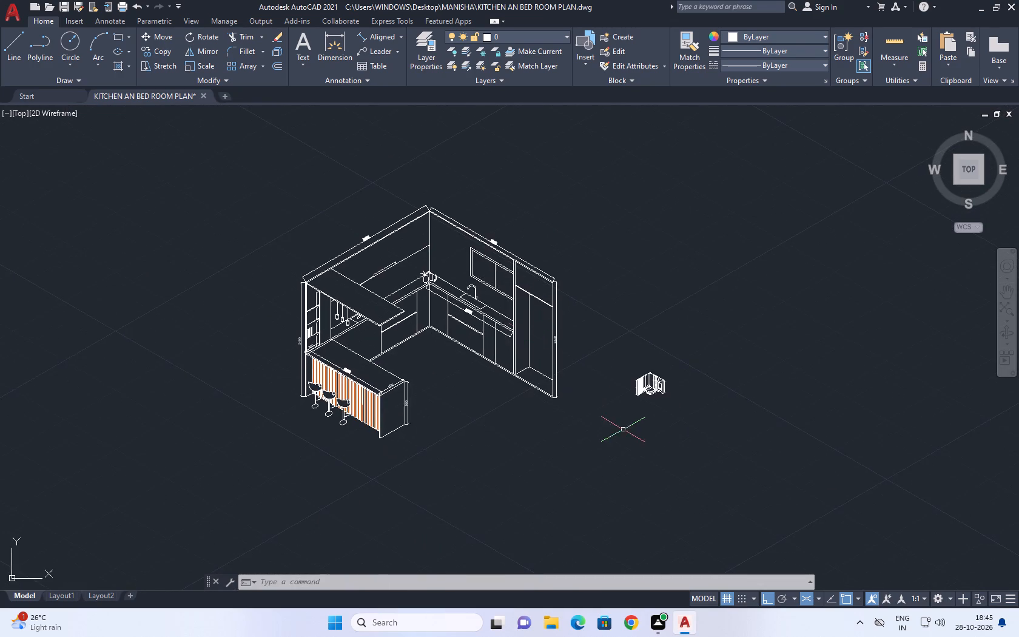
scroll(663, 433, "up", 2)
scroll(645, 316, "up", 3)
middle_click_drag(810, 332, 778, 298)
scroll(781, 302, "up", 1)
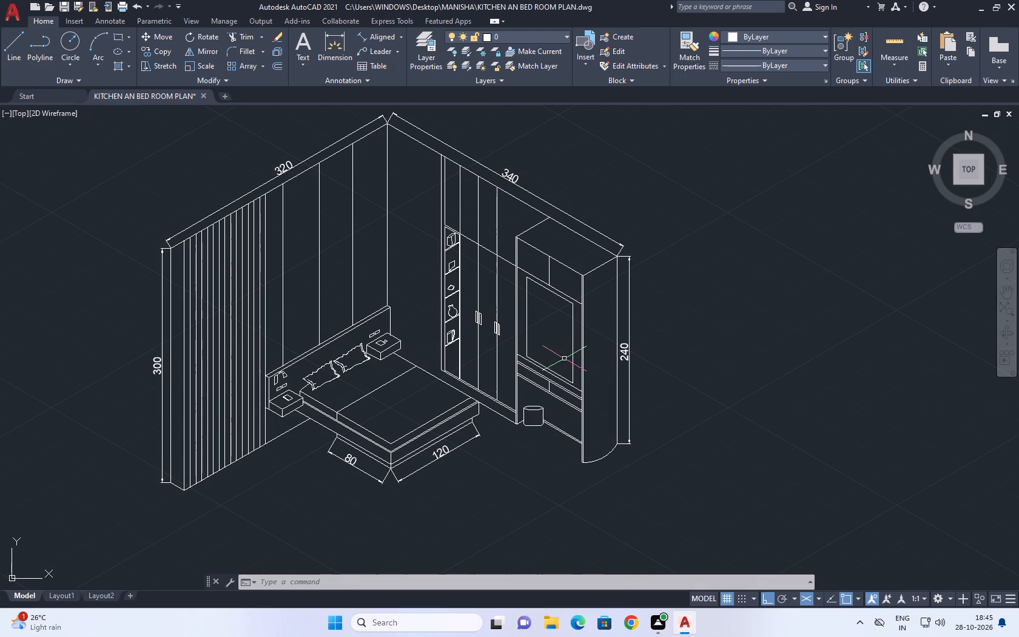
scroll(553, 378, "down", 1)
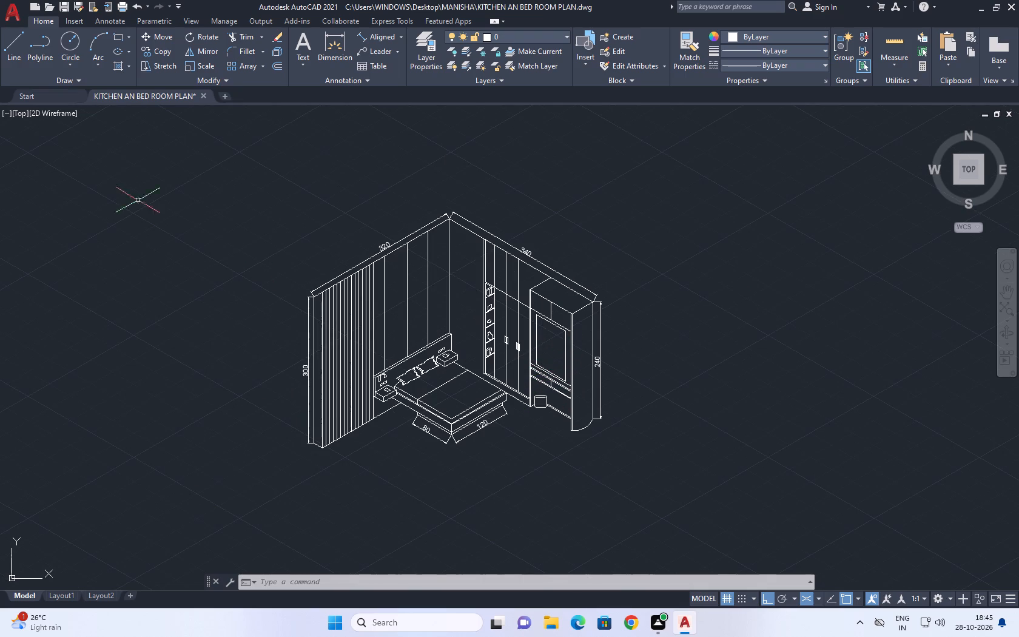
Save the drawing as KITCHEN AN BED ROOM PLAN in the MANISHA folder, replacing the existing file.
left_click(11, 14)
left_click(53, 158)
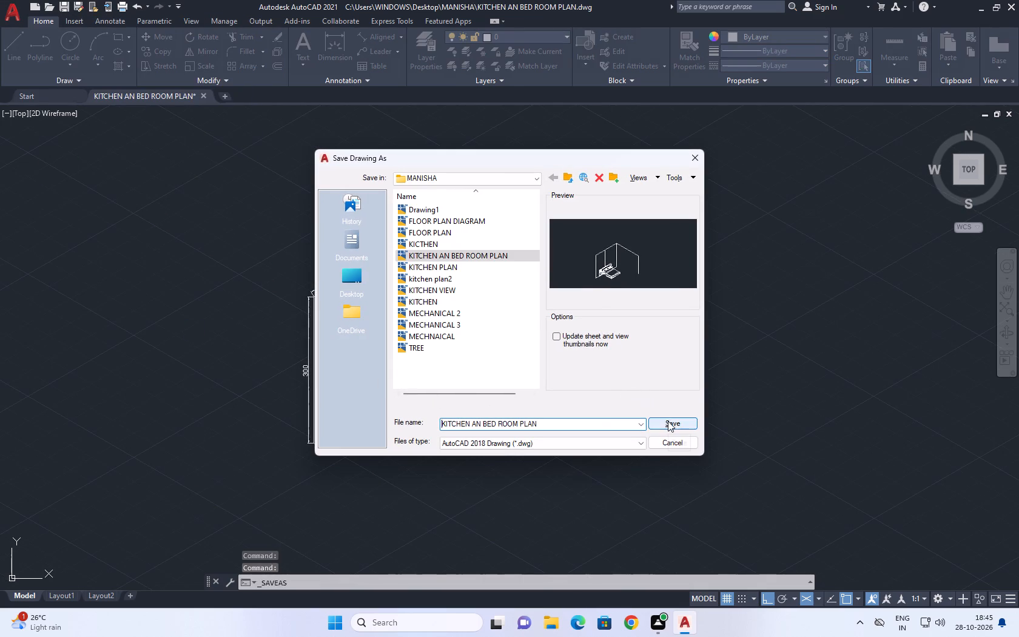
left_click(668, 421)
left_click_drag(486, 334, 483, 329)
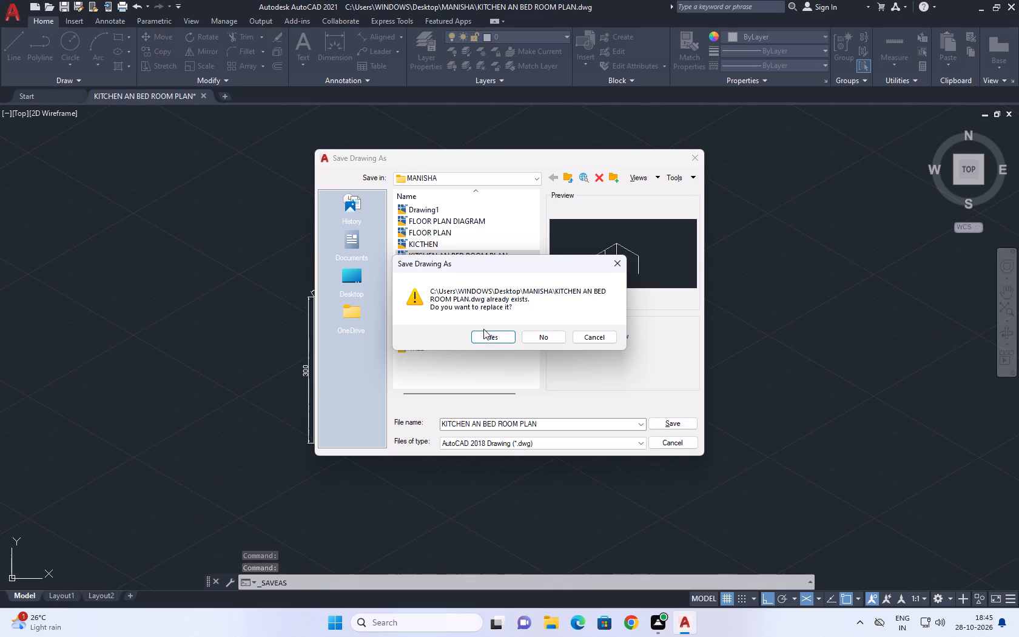
left_click(486, 337)
Start a plot of the model and load the page setup of the previous plot.
scroll(508, 314, "down", 3)
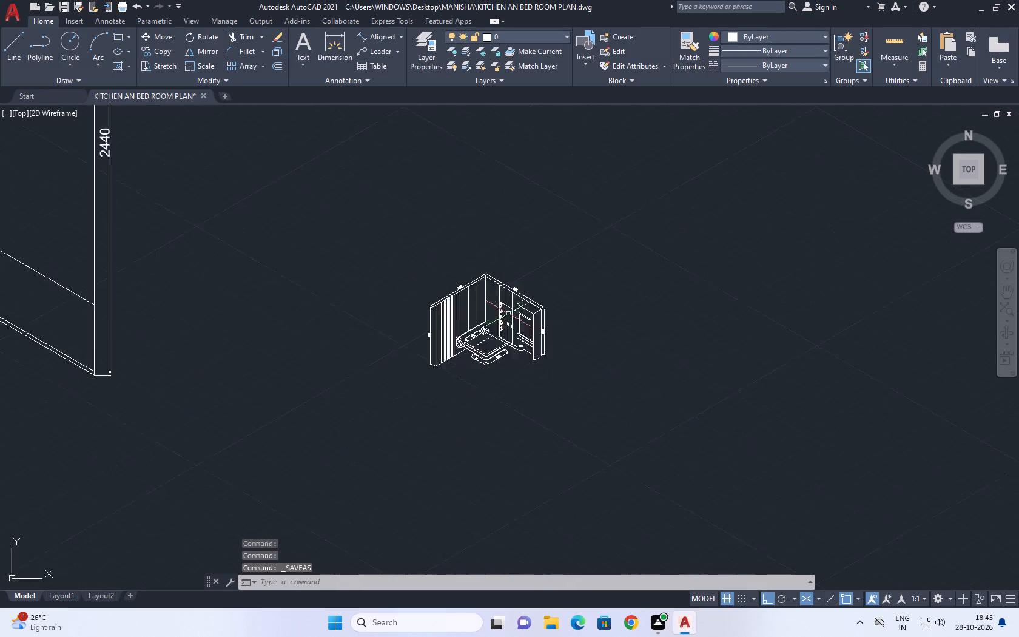
scroll(508, 314, "down", 1)
scroll(459, 281, "down", 1)
scroll(509, 280, "down", 1)
middle_click_drag(454, 272, 470, 291)
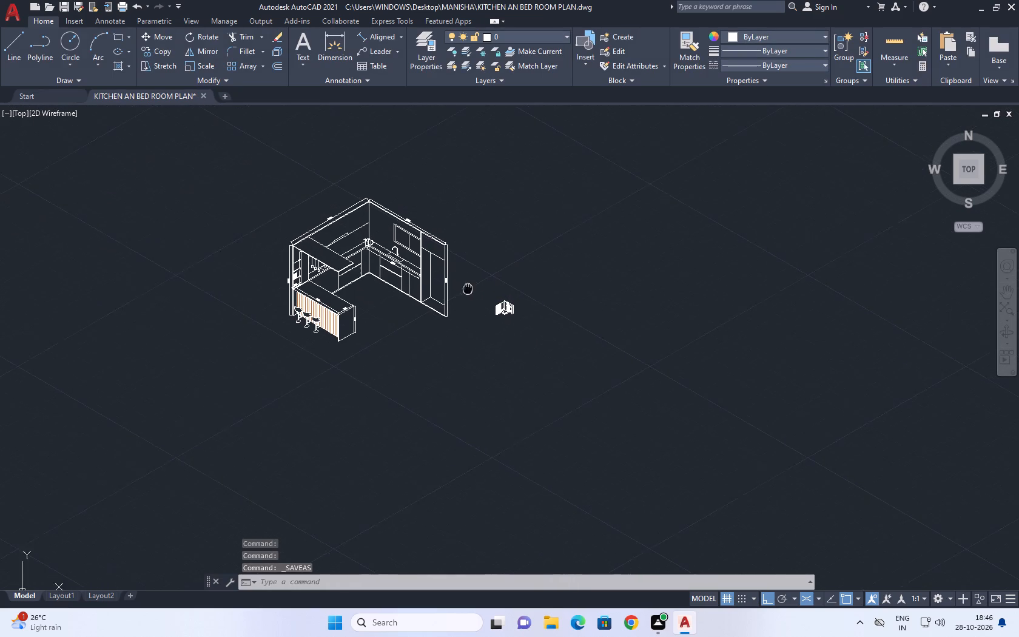
middle_click_drag(470, 291, 473, 294)
middle_click_drag(513, 248, 472, 255)
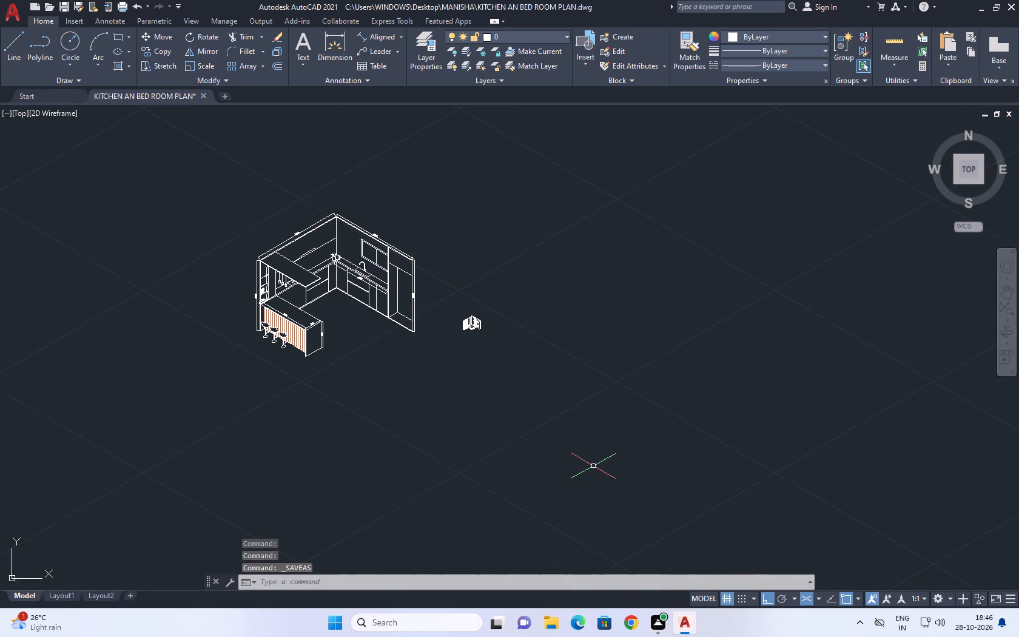
key("ctrl+p")
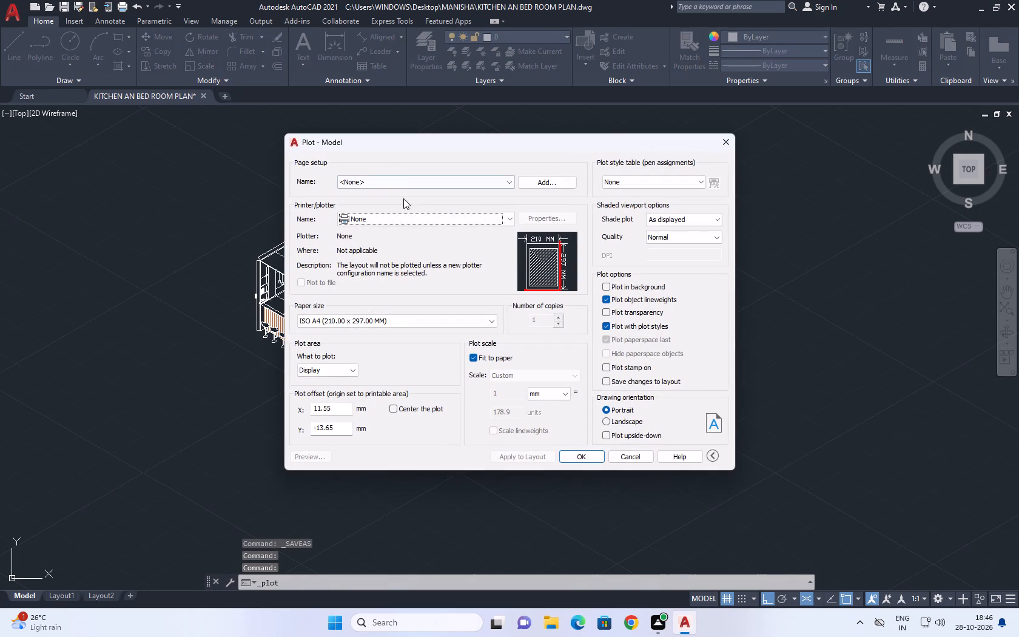
left_click(408, 184)
left_click(405, 198)
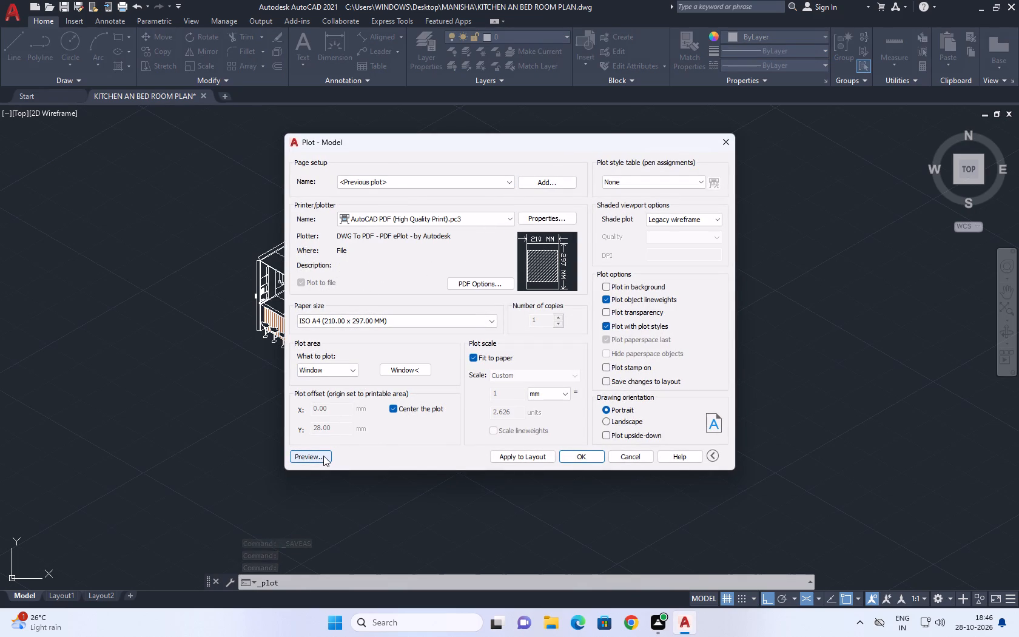
Set the plot area to a window enclosing the whole kitchen drawing and preview the plot.
left_click(403, 369)
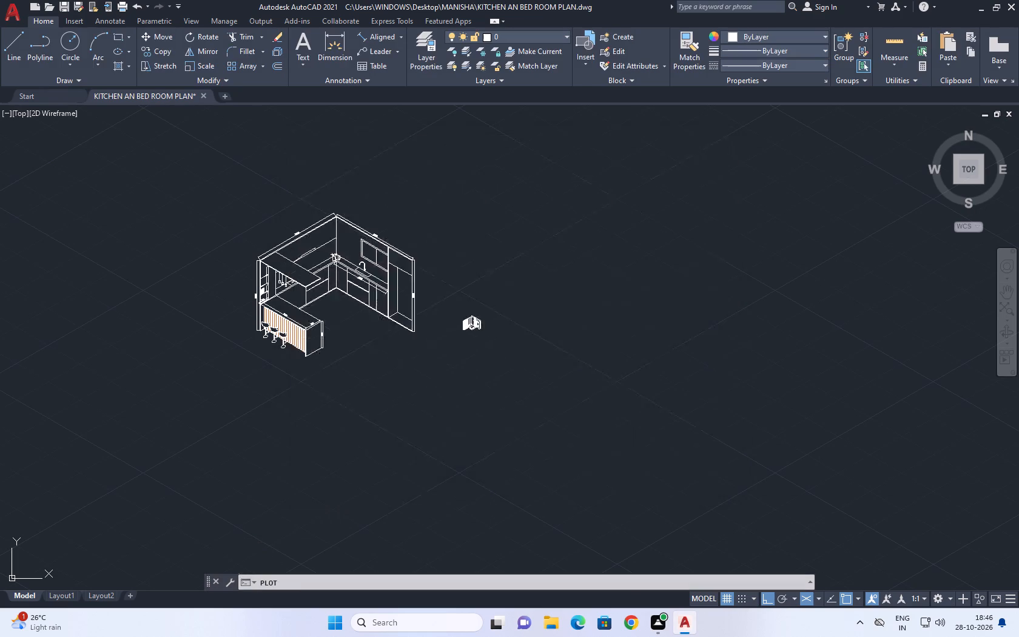
scroll(215, 228, "up", 2)
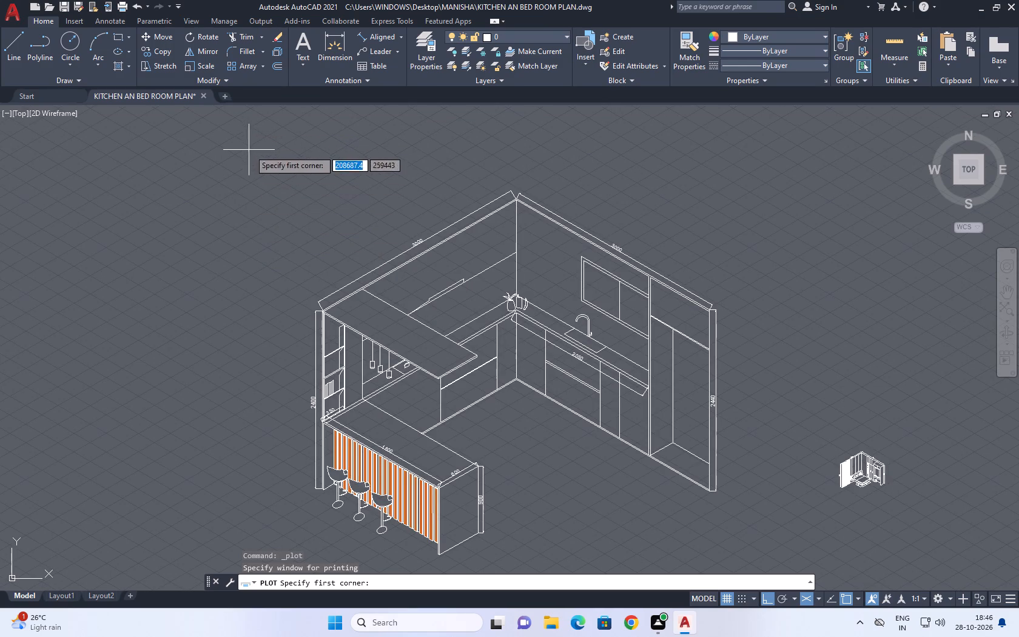
left_click(258, 139)
middle_click_drag(558, 374, 548, 272)
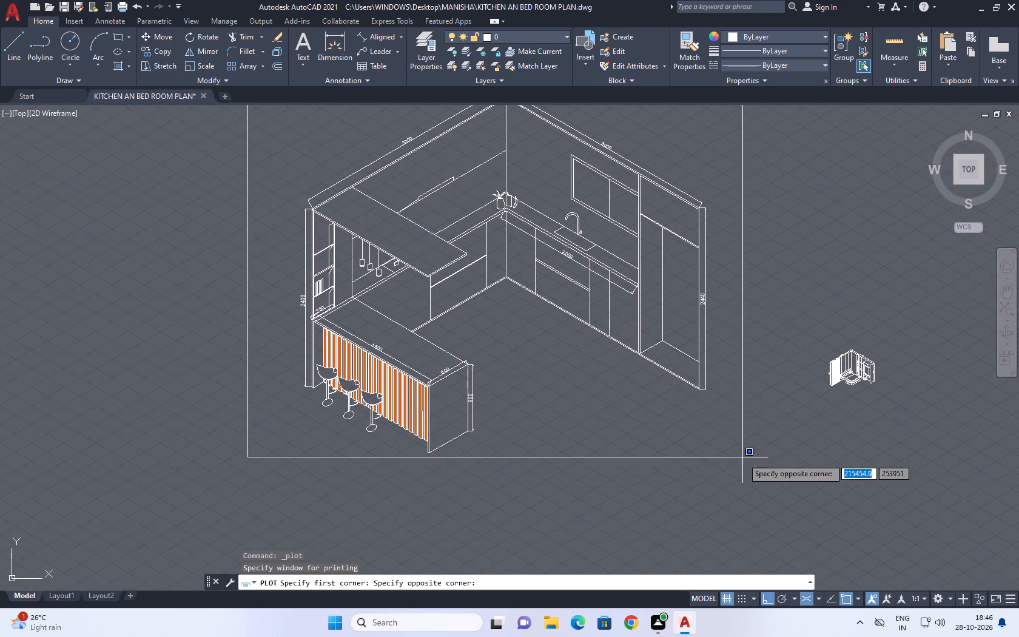
left_click(750, 489)
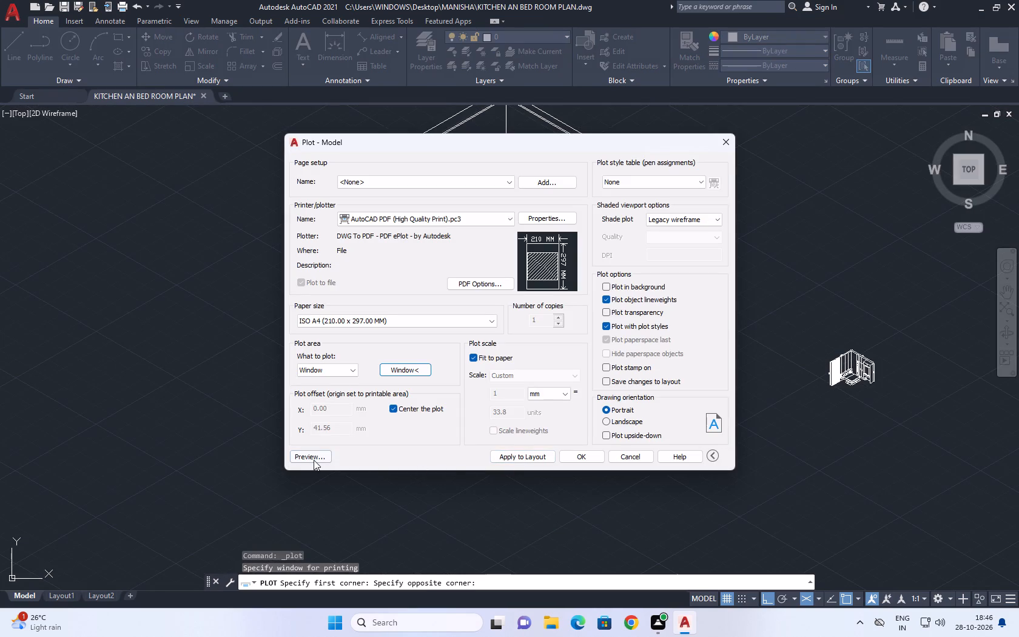
left_click(310, 457)
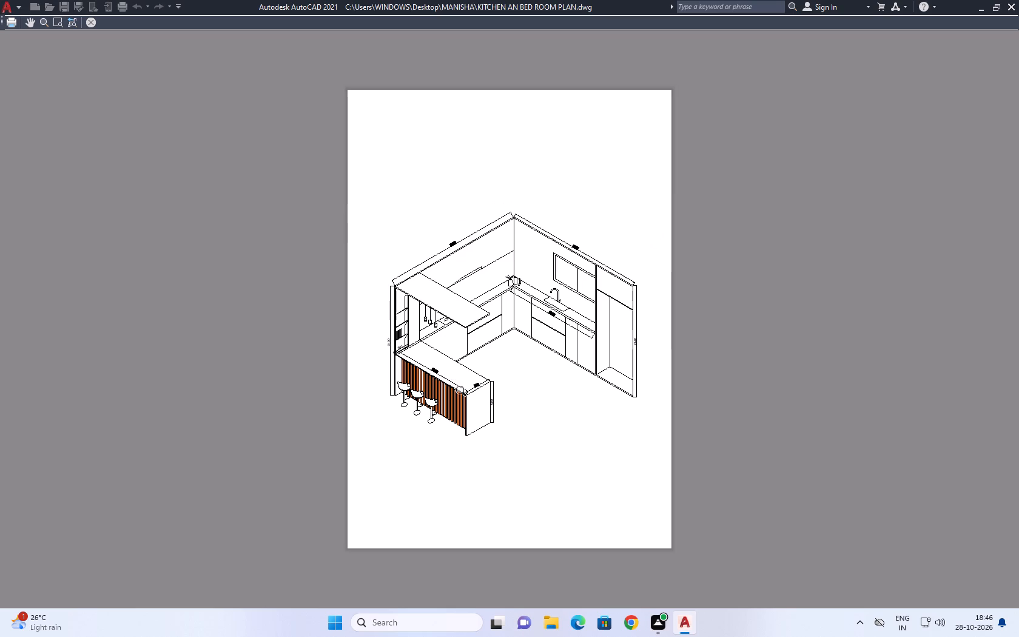
Check the kitchen plot preview, plot it to KITCHEN AN BED ROOM PLAN-Model.pdf in the desktop's MANISHA folder, and close the opened PDF.
scroll(480, 384, "up", 2)
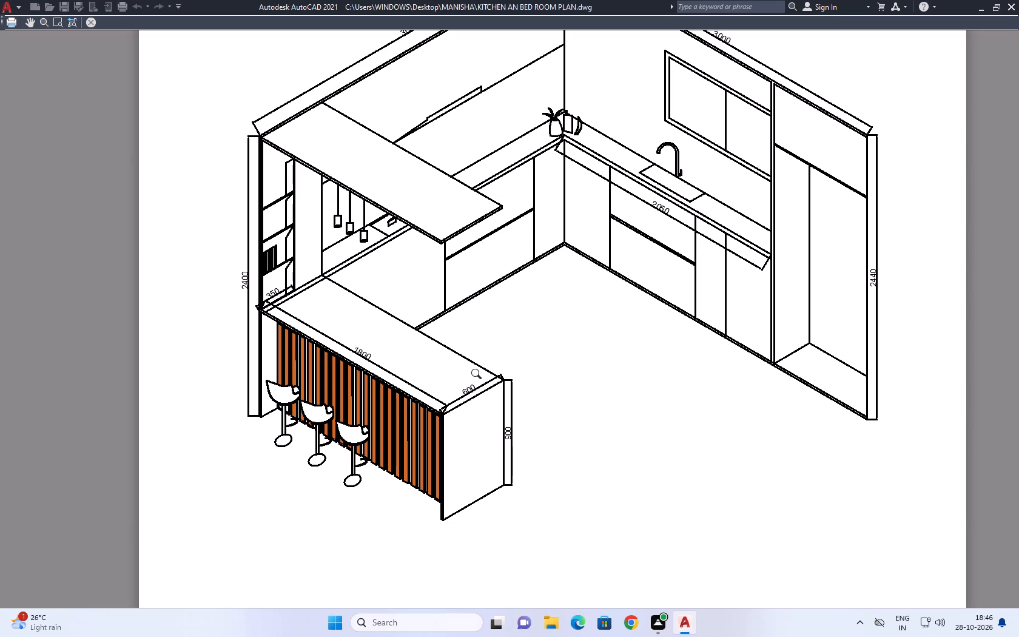
scroll(509, 400, "down", 1)
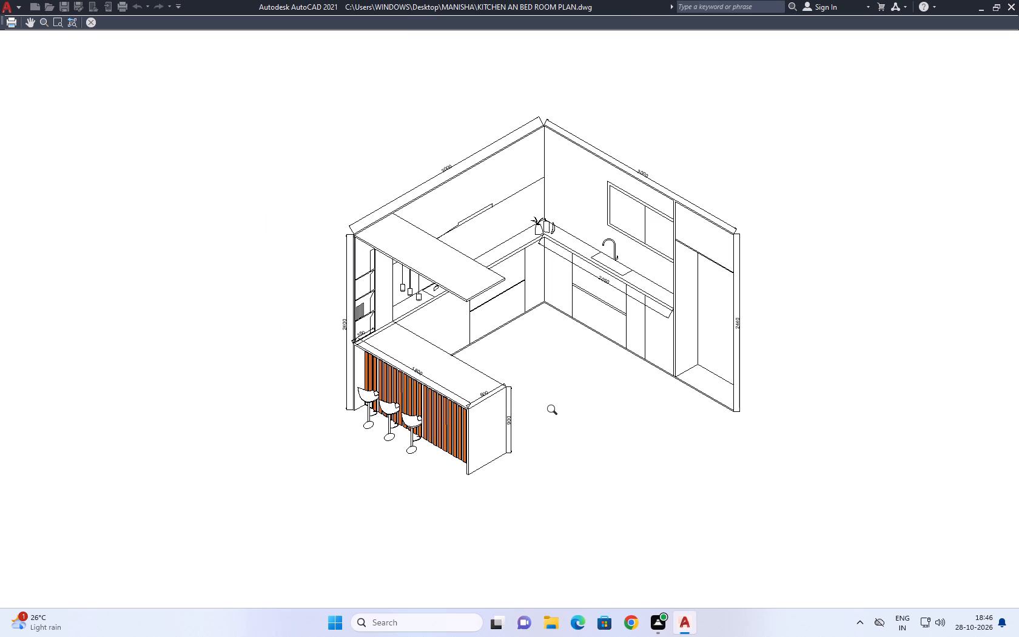
key("Return")
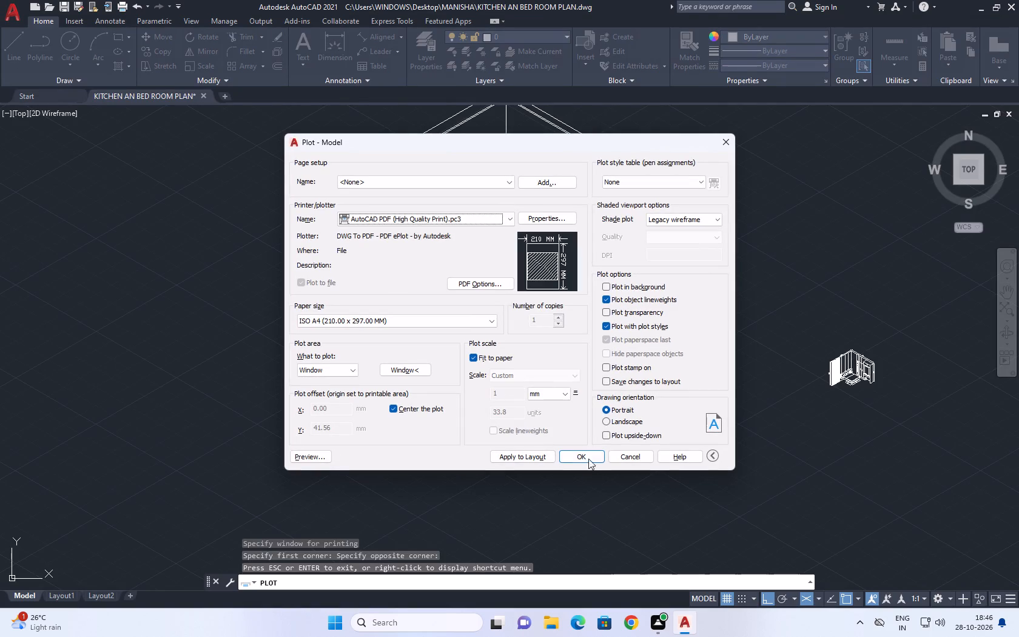
left_click(590, 457)
left_click(345, 283)
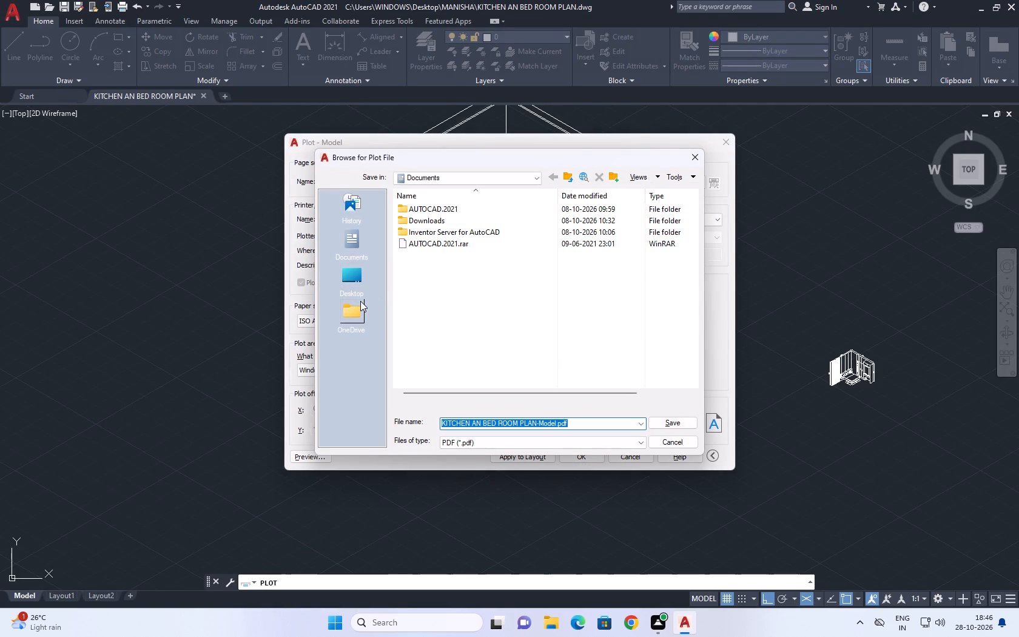
left_click(357, 274)
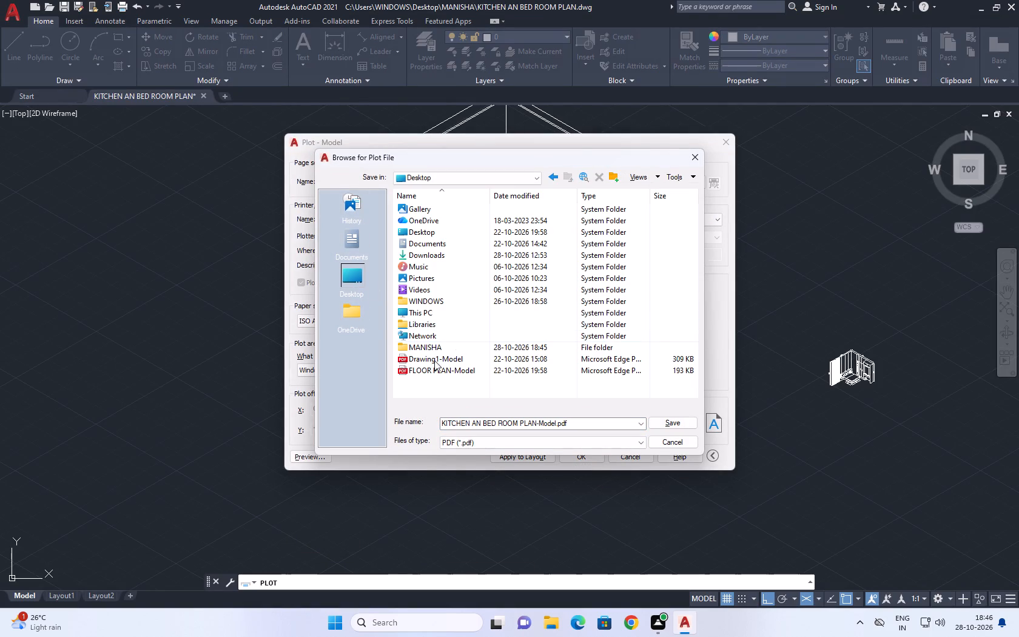
double_click(443, 347)
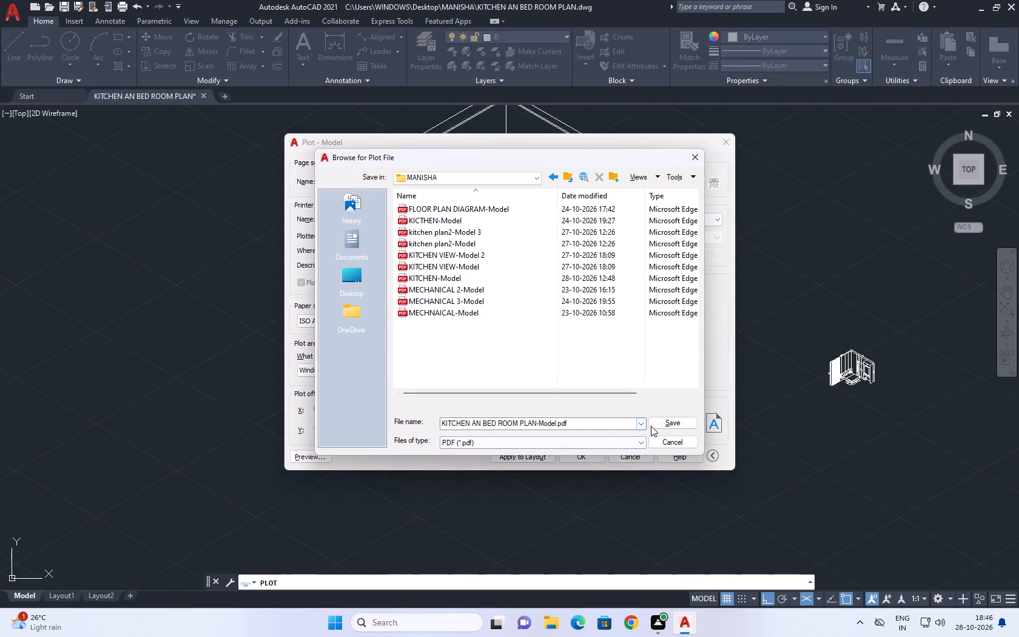
left_click(666, 425)
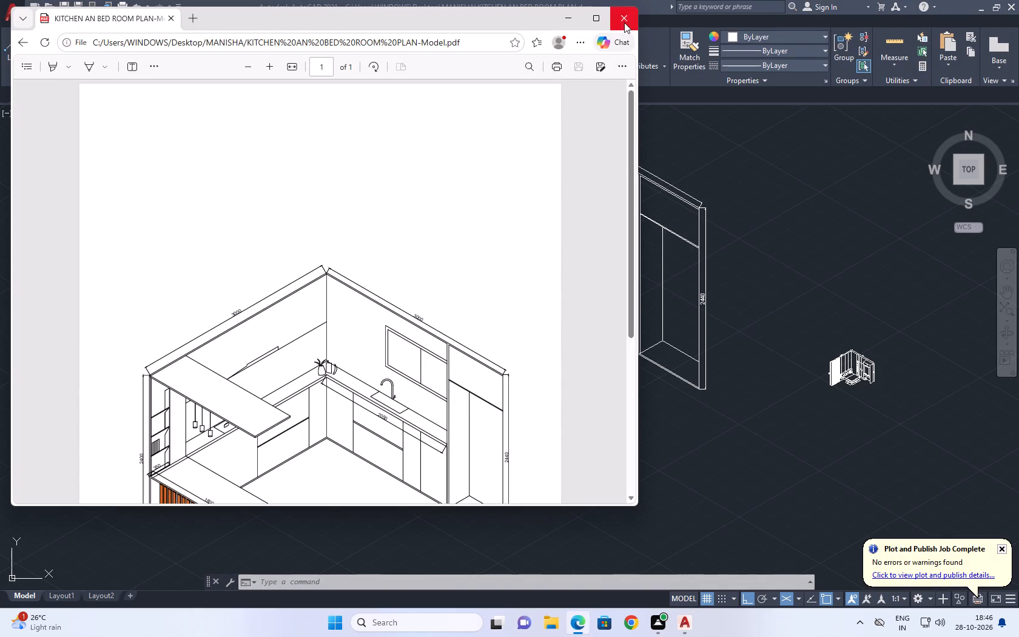
left_click(624, 22)
Start another plot of the model and load the page setup of the previous plot.
middle_click_drag(642, 286, 423, 302)
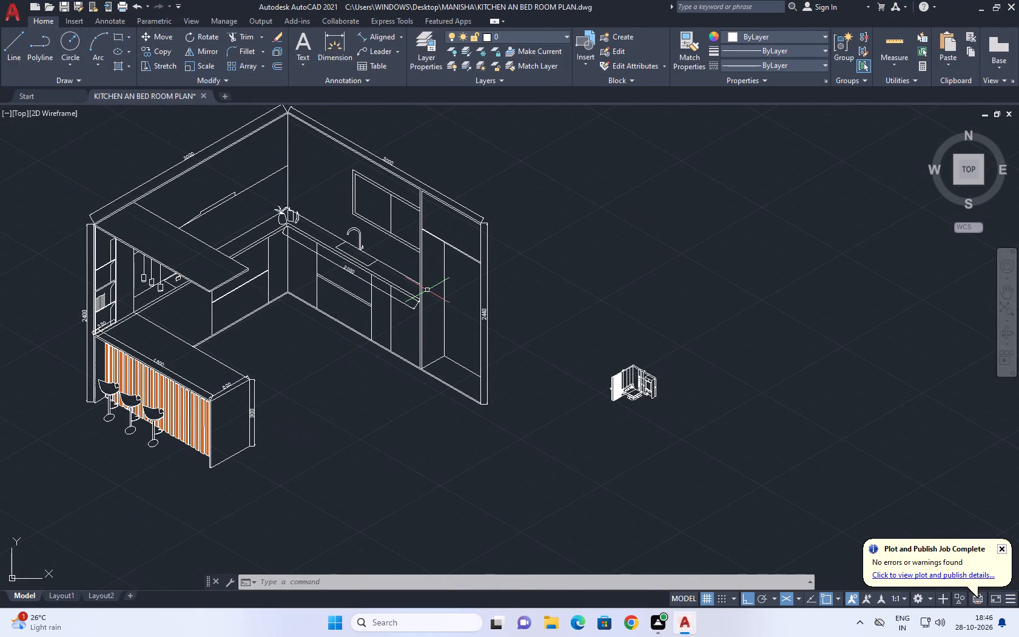
key("ctrl+p")
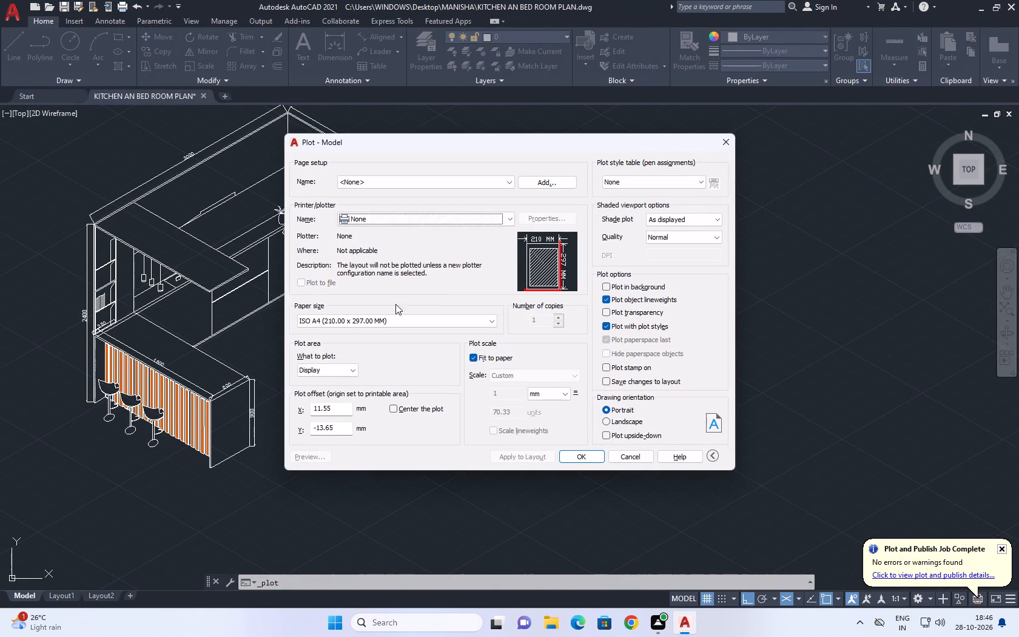
left_click(423, 183)
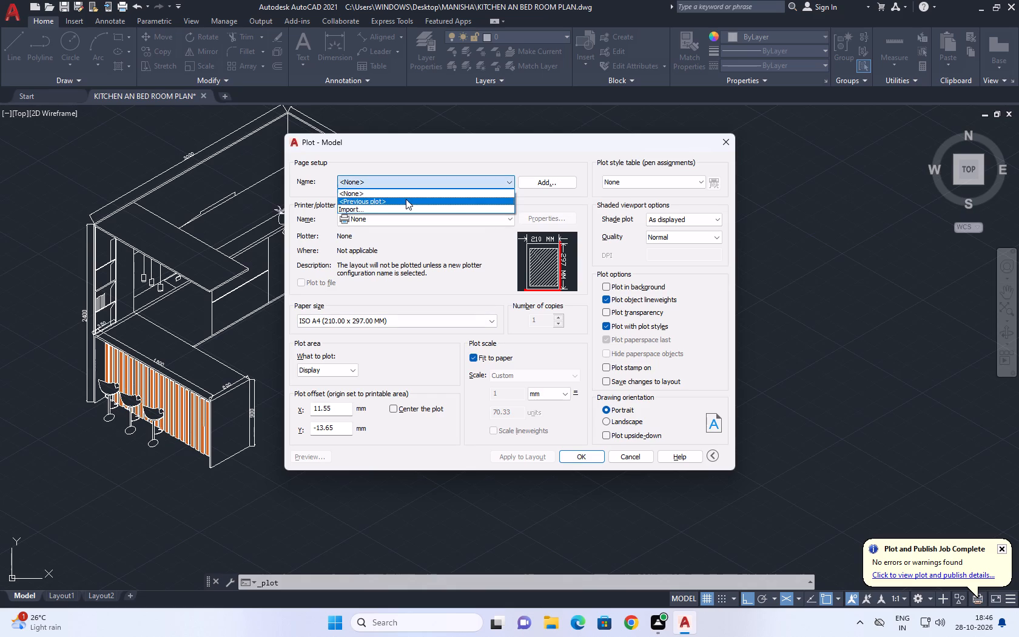
left_click(405, 199)
Set the plot area to a window enclosing the whole bedroom drawing with its dimensions, and preview the plot.
left_click(395, 365)
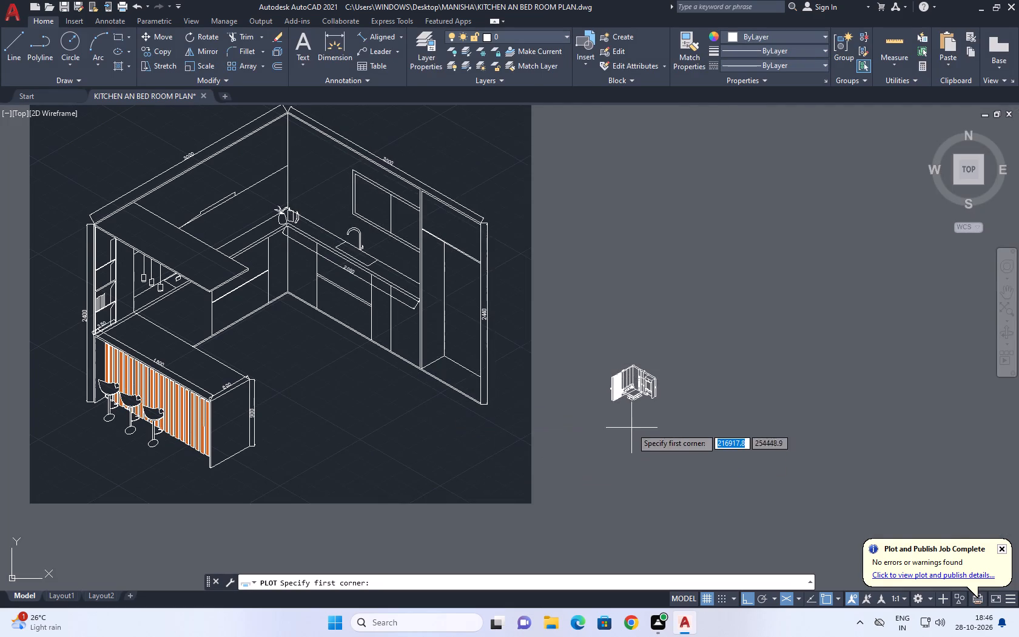
scroll(631, 414, "up", 3)
scroll(638, 360, "up", 2)
middle_click_drag(589, 327, 523, 340)
scroll(526, 351, "down", 1)
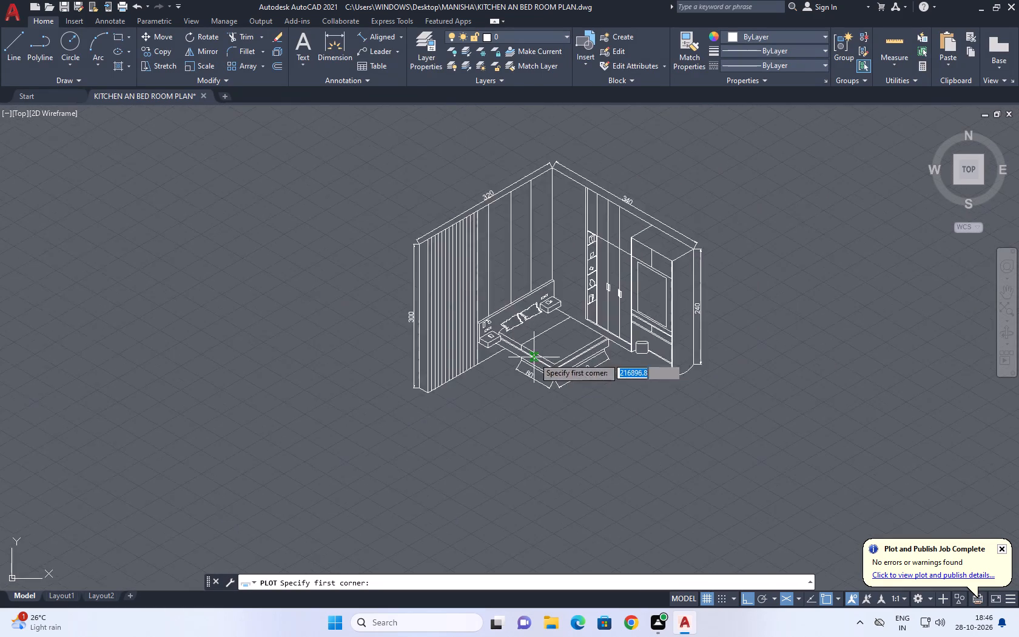
scroll(534, 357, "down", 1)
left_click(439, 226)
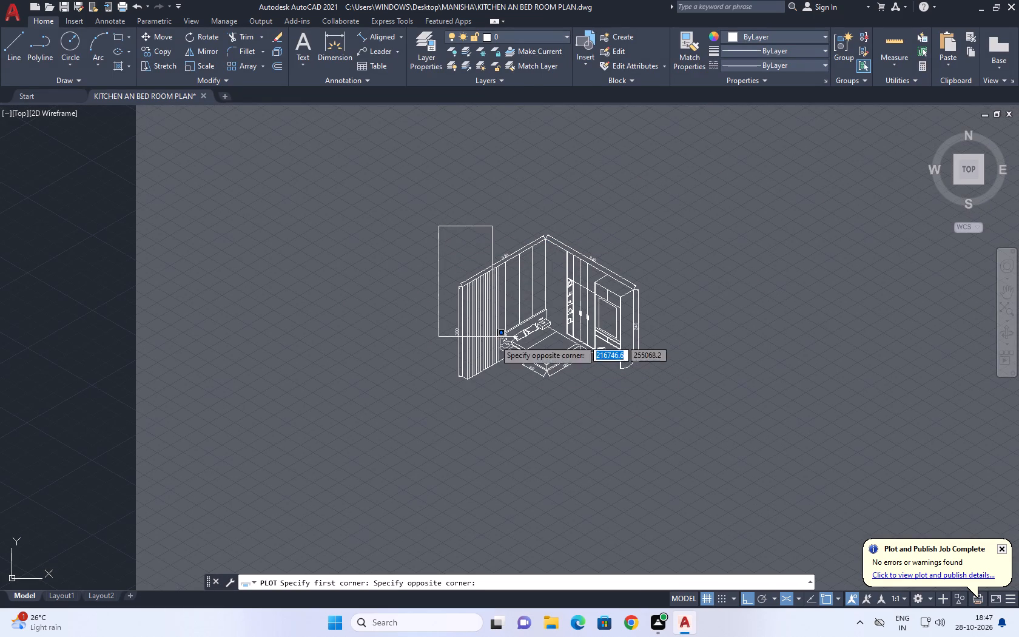
left_click(656, 390)
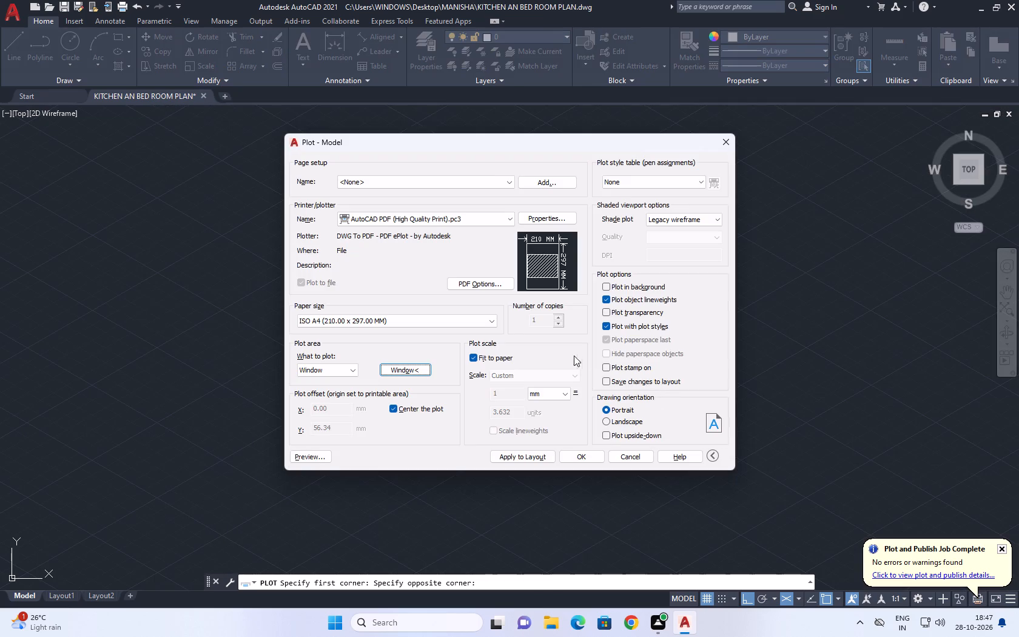
left_click(315, 453)
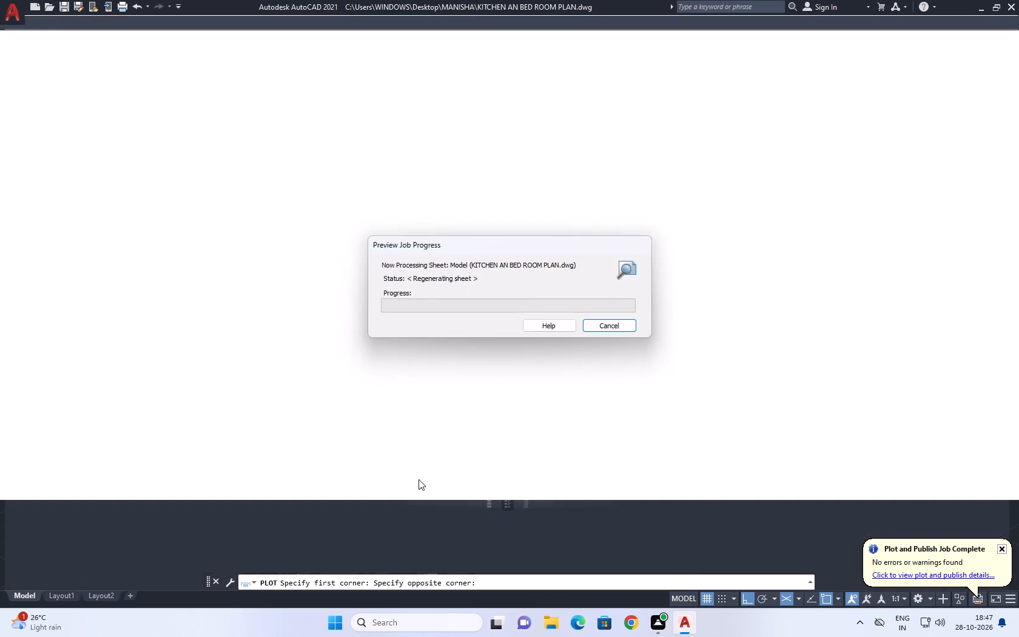
scroll(540, 398, "up", 1)
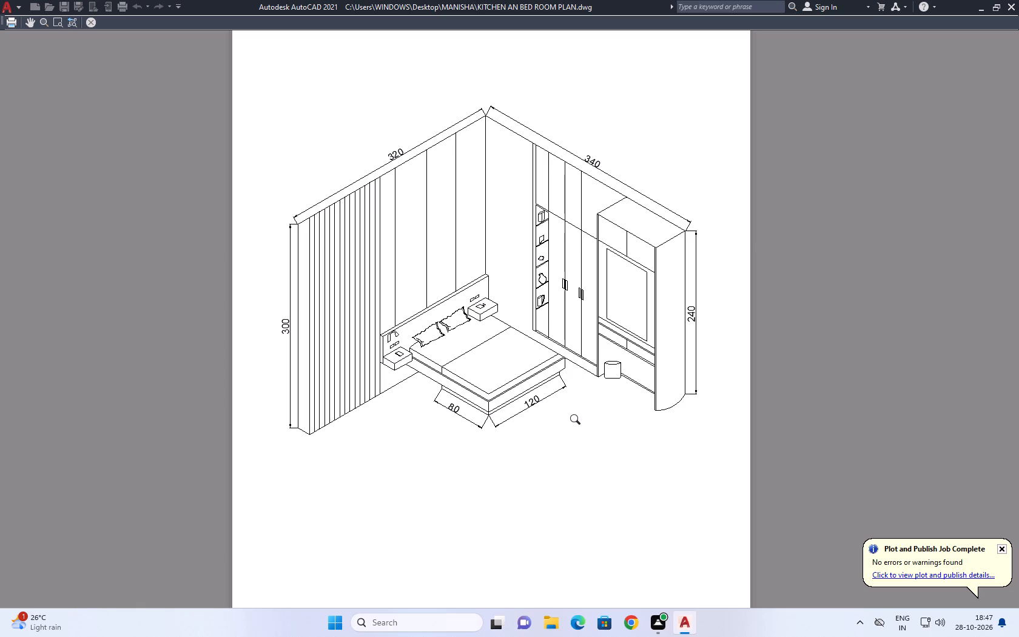
Plot the bedroom to PDF in the MANISHA folder as KITCHEN AN BED ROOM PLAN-Model 2, and close the opened PDF.
key("Return")
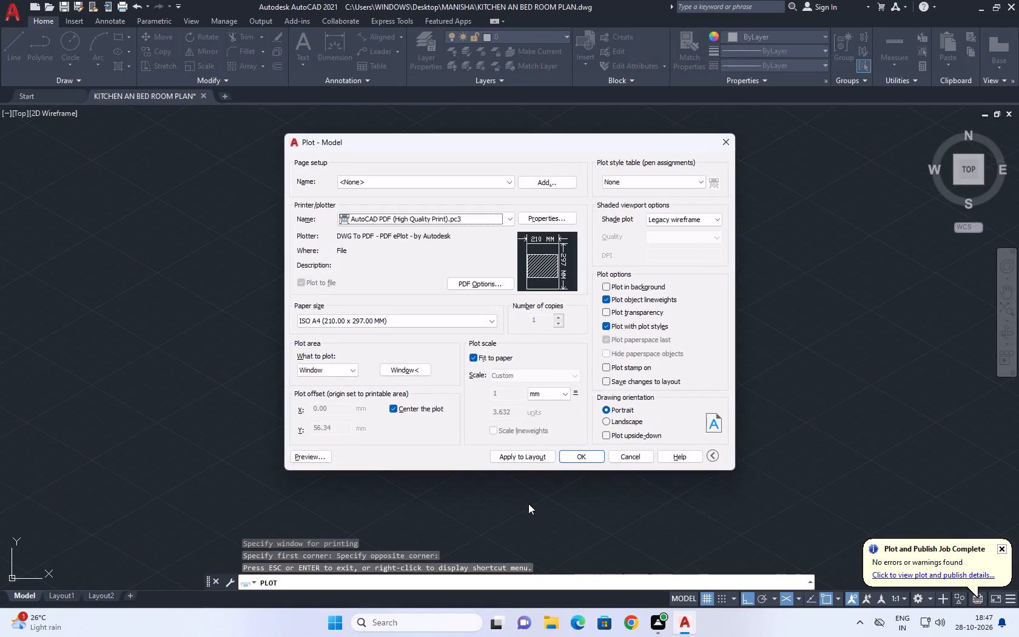
left_click(574, 453)
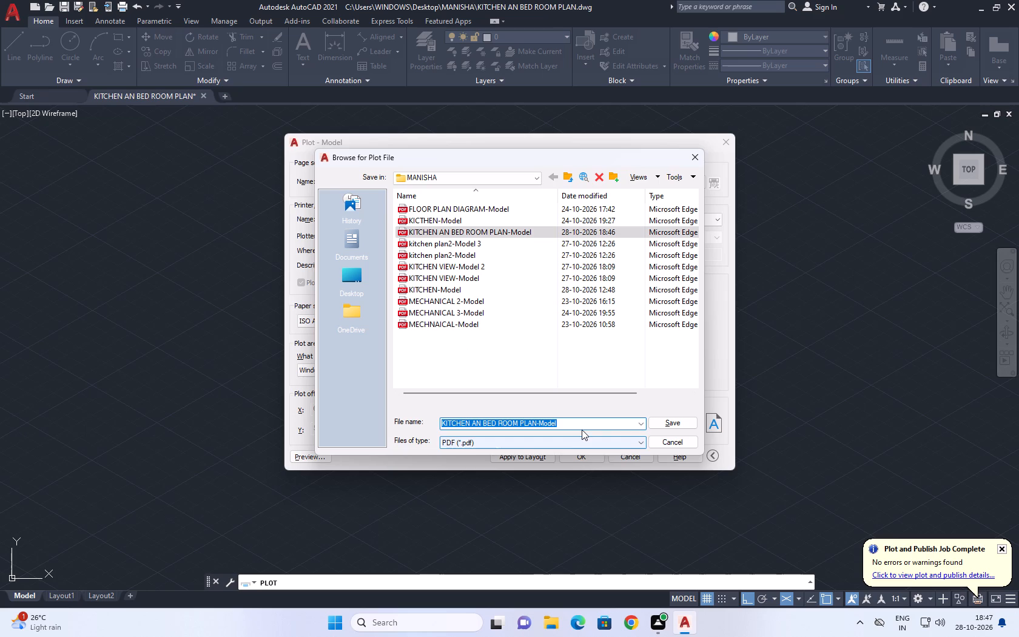
left_click(576, 420)
key("space")
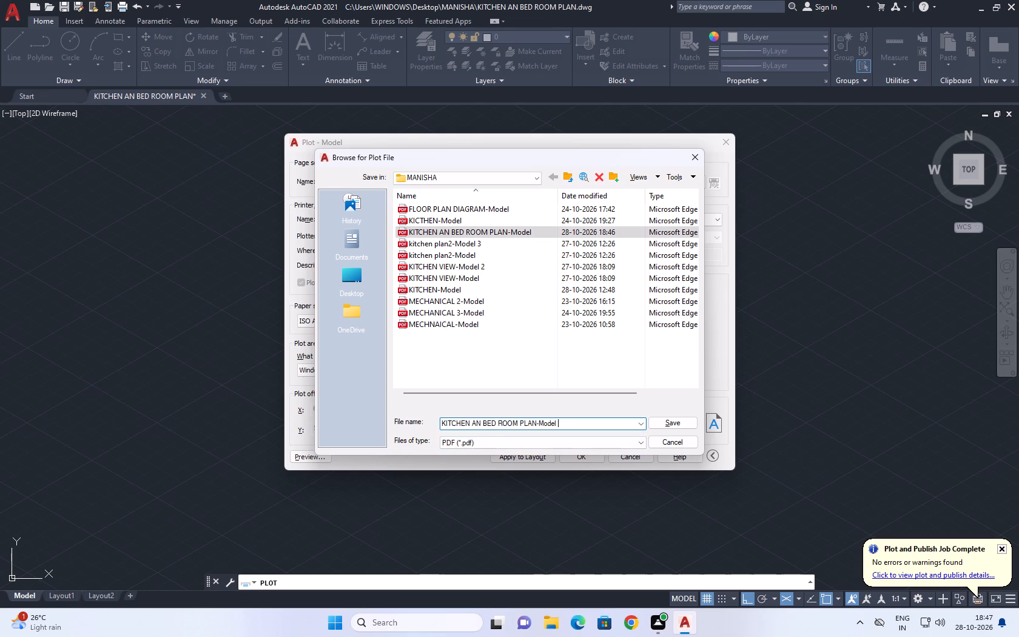
type("2")
left_click(671, 426)
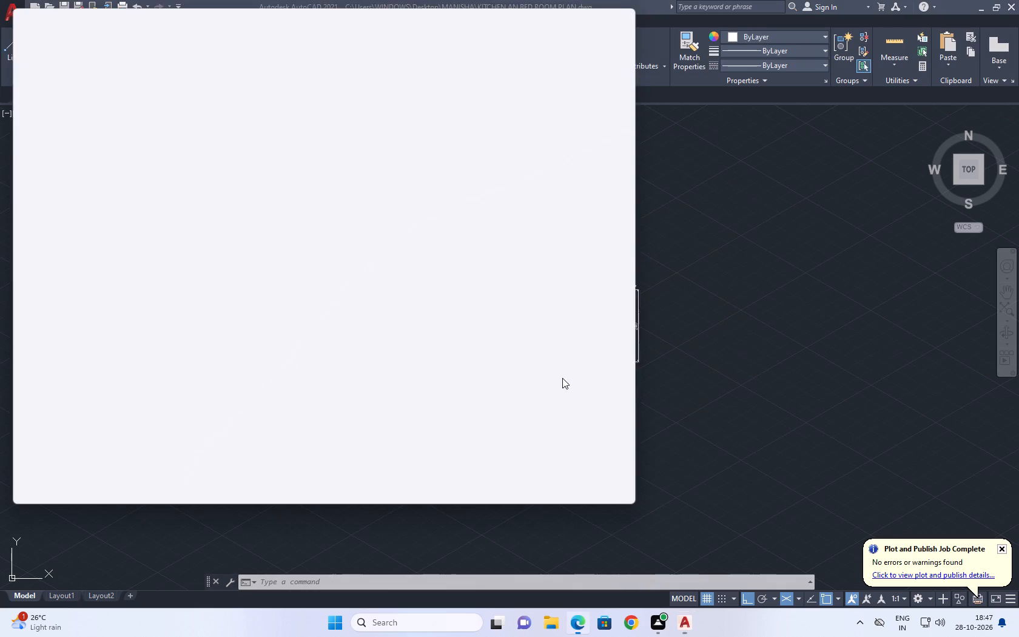
left_click(624, 15)
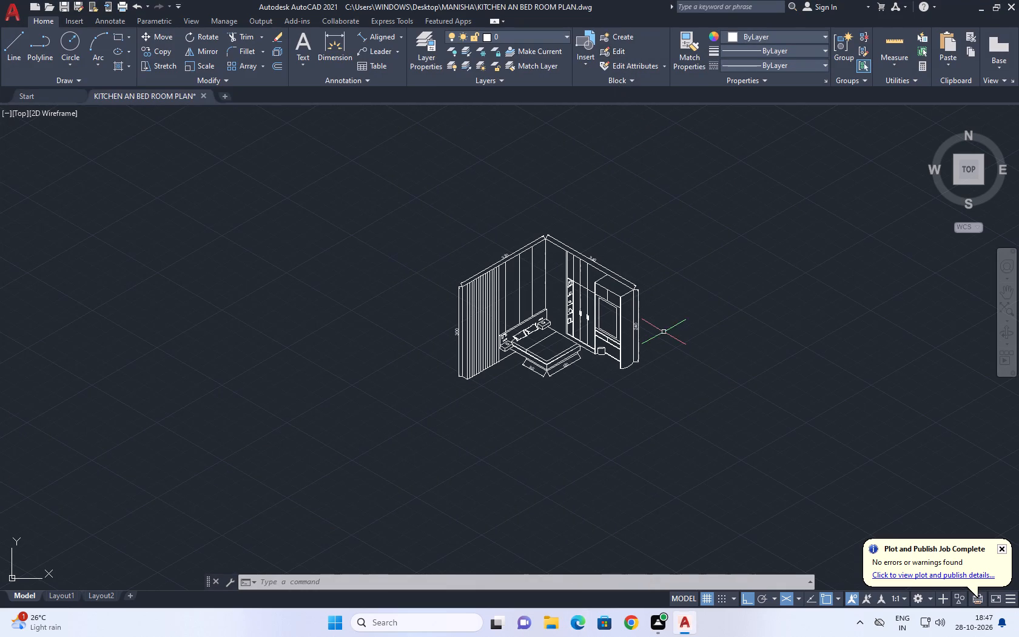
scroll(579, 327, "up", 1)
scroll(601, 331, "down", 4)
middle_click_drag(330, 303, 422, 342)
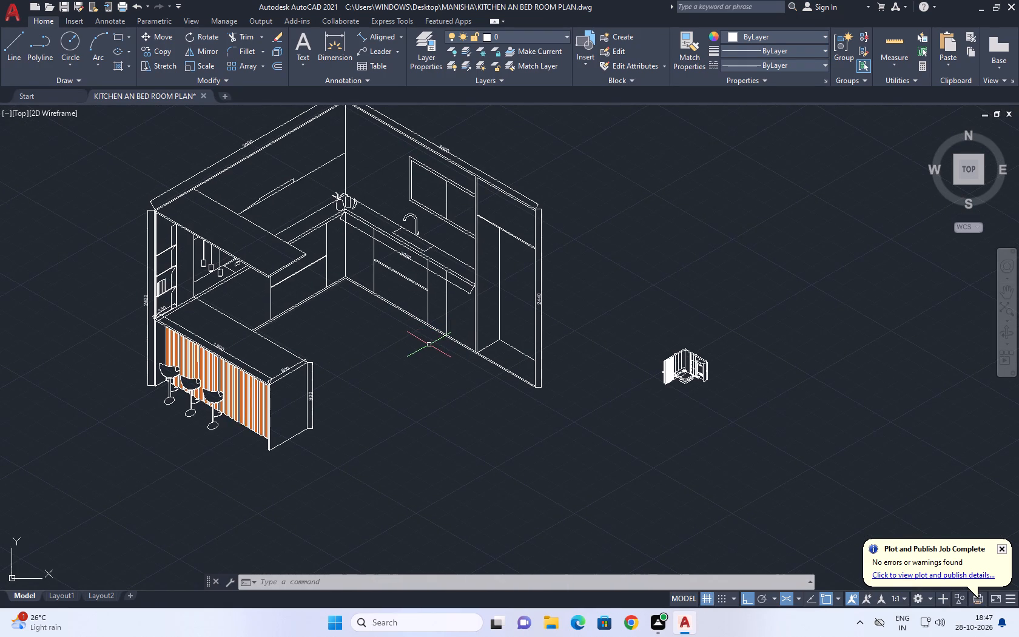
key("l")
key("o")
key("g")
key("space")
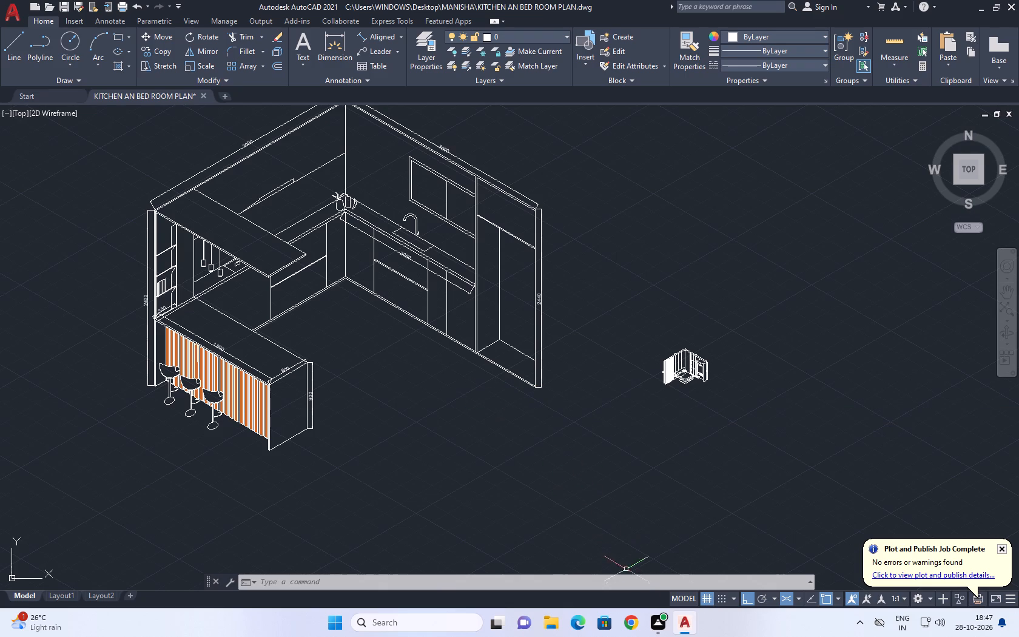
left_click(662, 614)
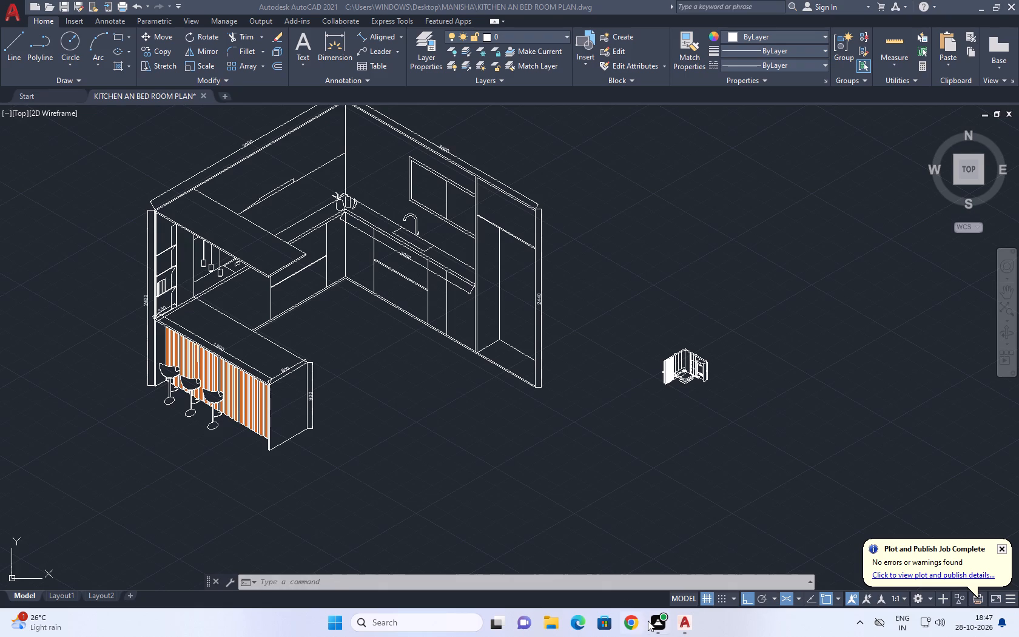